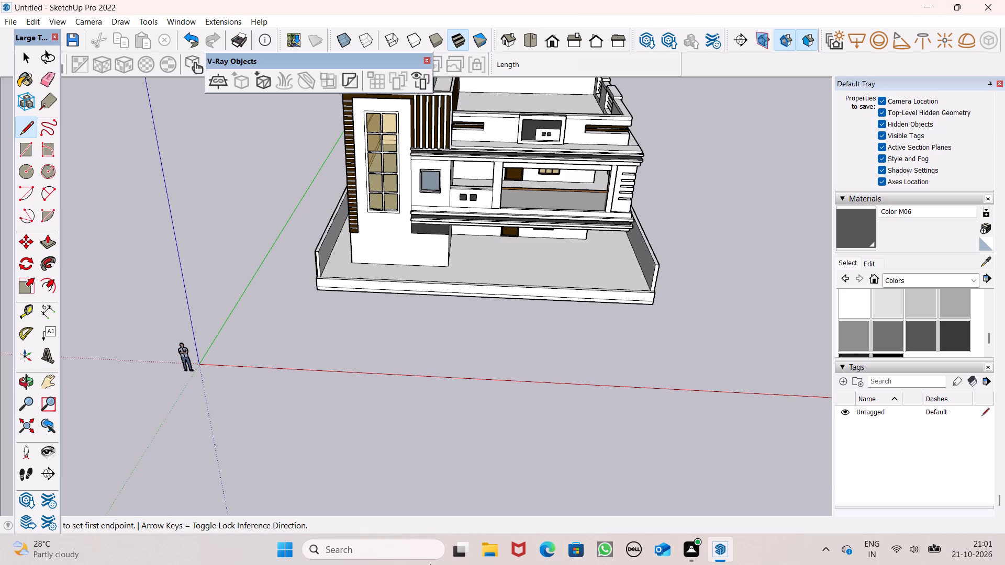
Erase the vertical line on the front end face of the boundary wall beside the window tower.
scroll(402, 223, down, 1)
scroll(397, 225, up, 1)
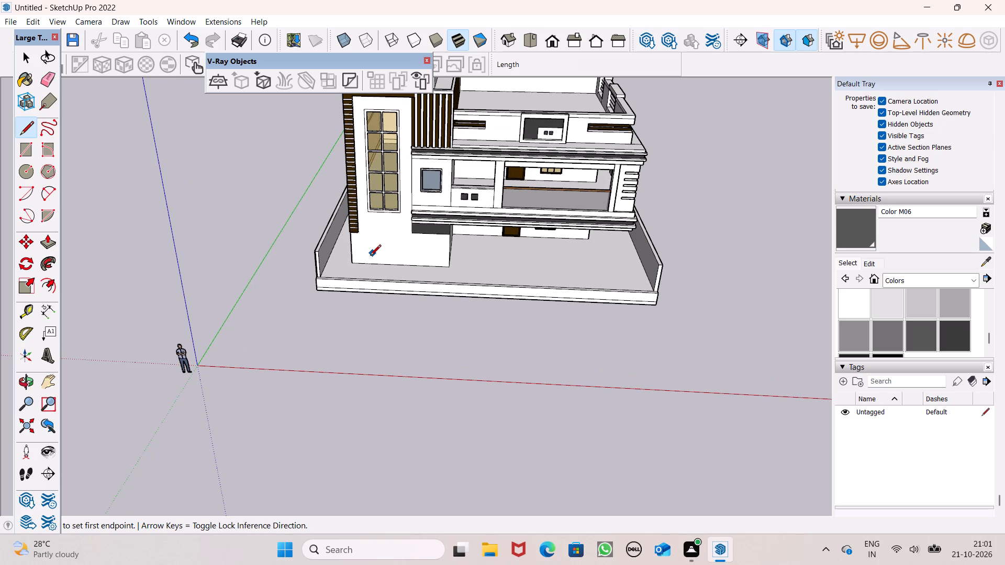
scroll(329, 288, up, 6)
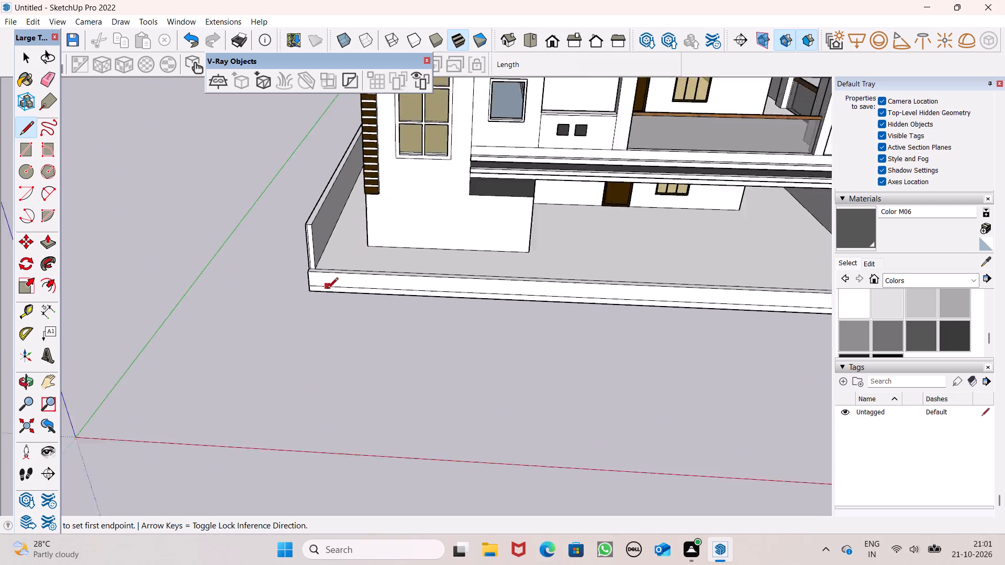
scroll(327, 289, up, 2)
scroll(339, 243, down, 1)
middle_drag(434, 300, 359, 445)
scroll(211, 323, up, 6)
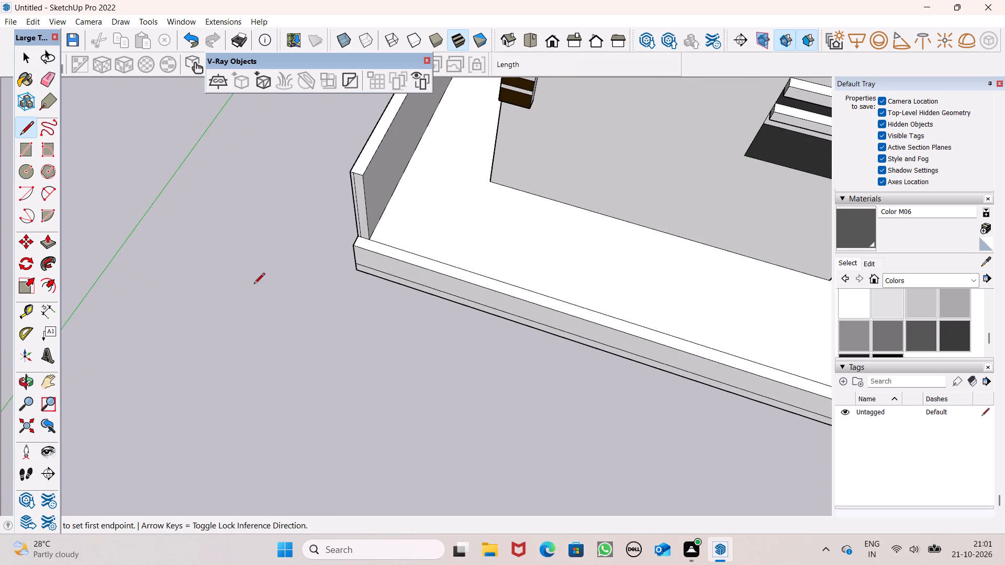
middle_drag(346, 238, 431, 132)
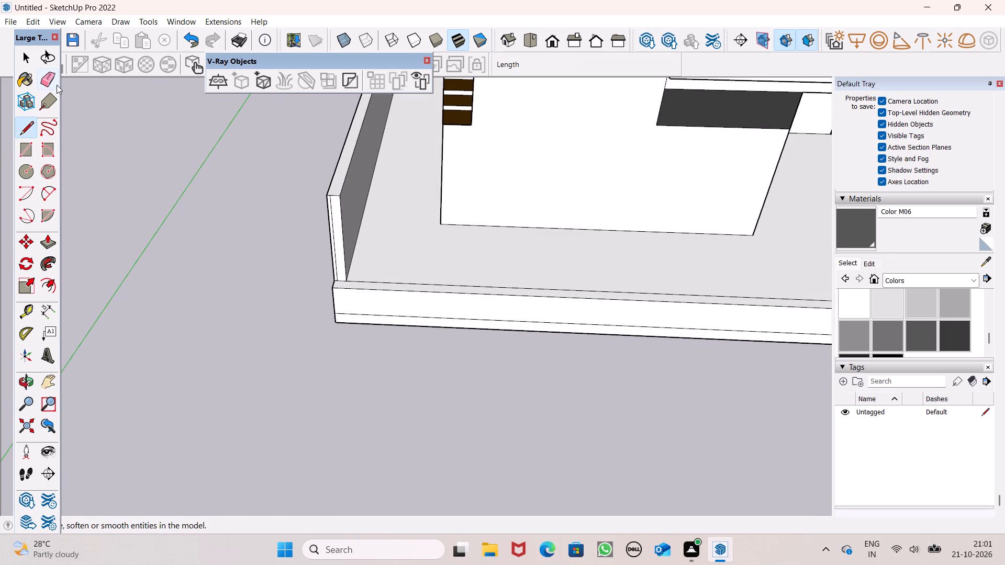
click(48, 84)
scroll(277, 223, up, 4)
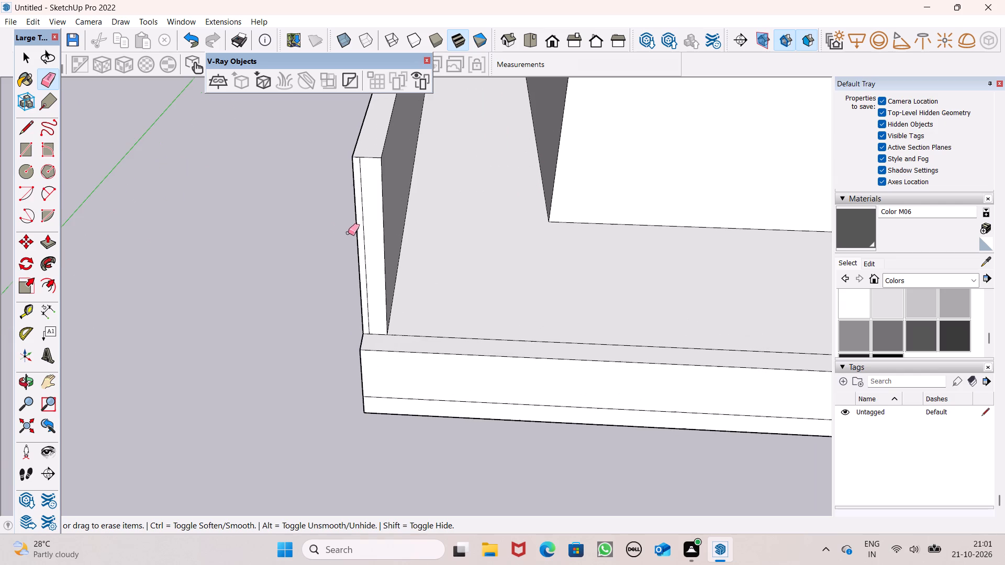
scroll(348, 233, up, 1)
drag(365, 220, 360, 221)
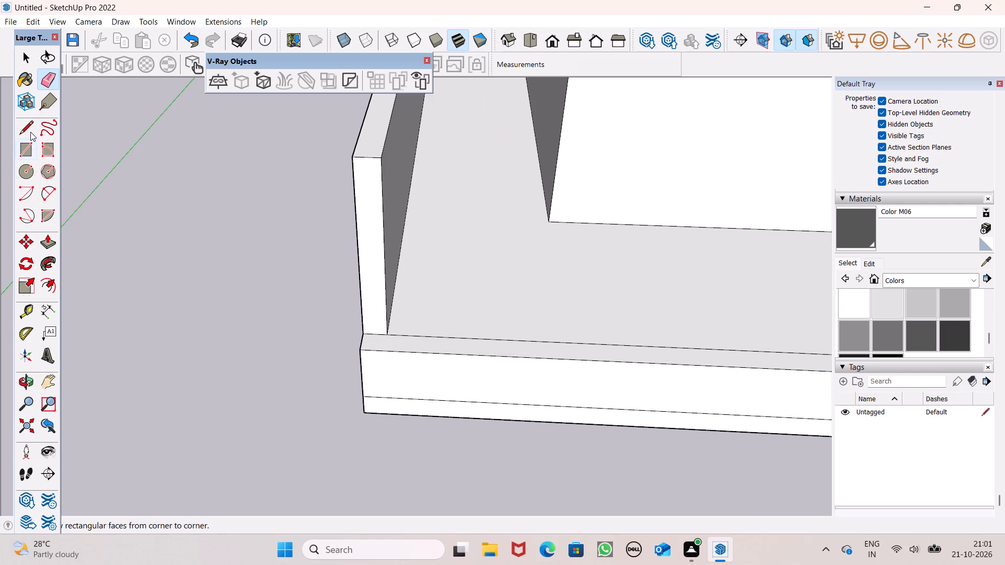
Draw a 9" line across the base slab's front border strip, in front of the window tower near its outer side.
click(30, 129)
scroll(70, 233, down, 5)
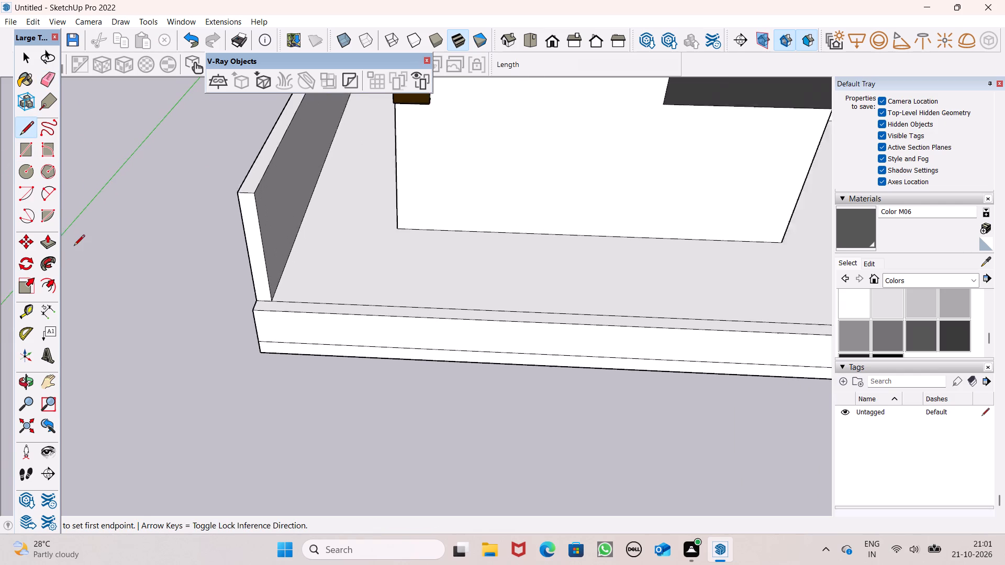
scroll(73, 250, down, 2)
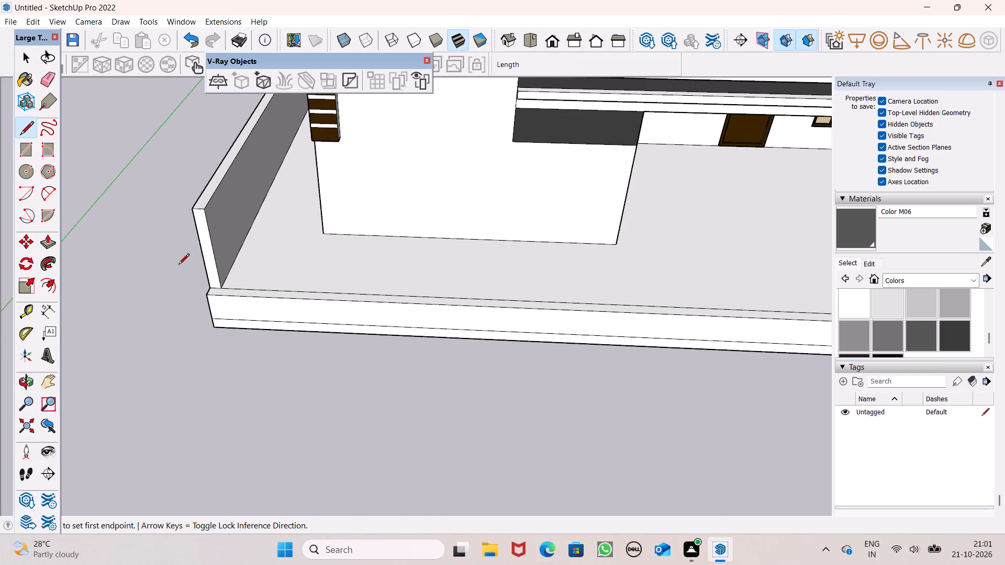
scroll(178, 271, down, 2)
scroll(78, 260, down, 2)
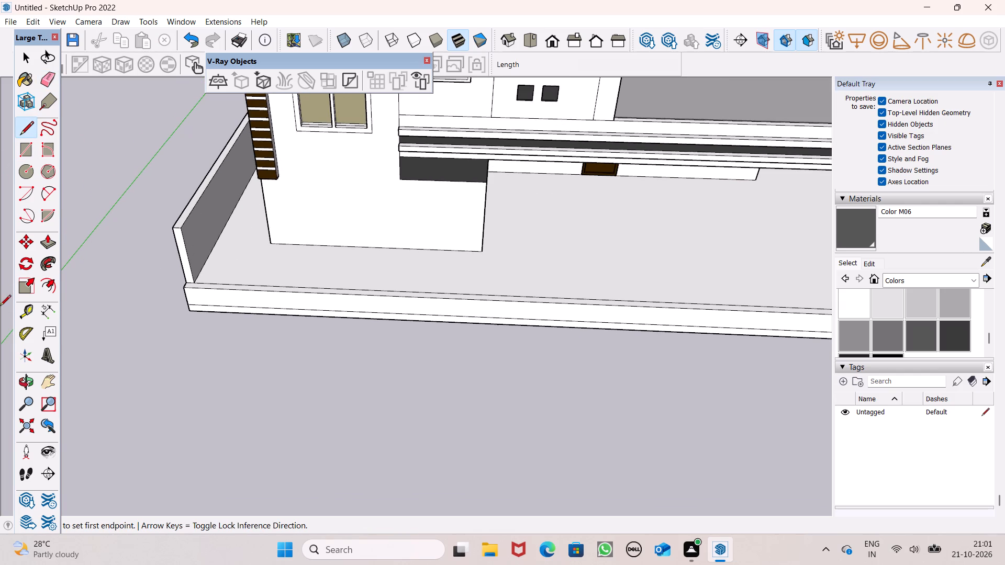
scroll(0, 363, down, 1)
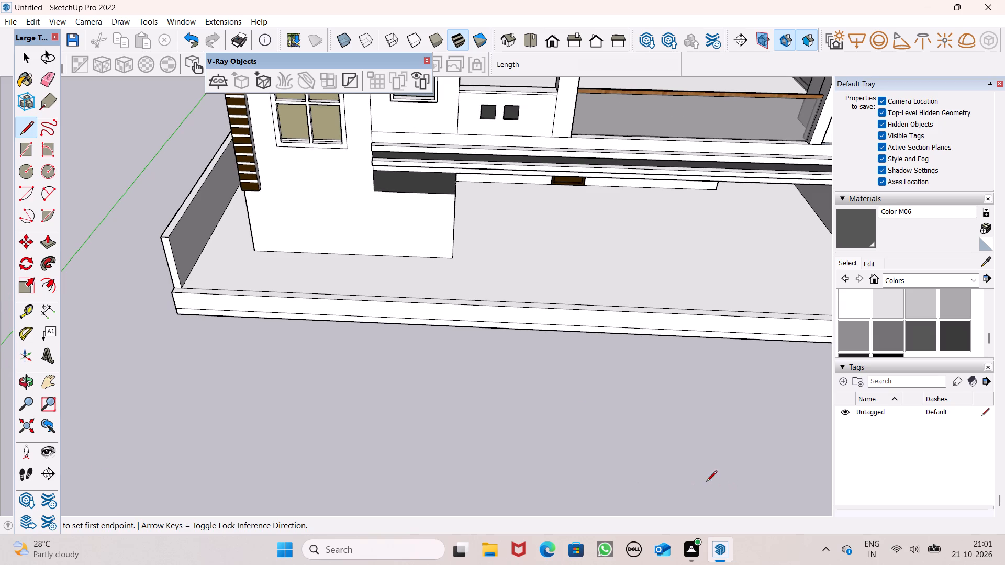
scroll(571, 307, down, 5)
middle_drag(404, 345, 365, 402)
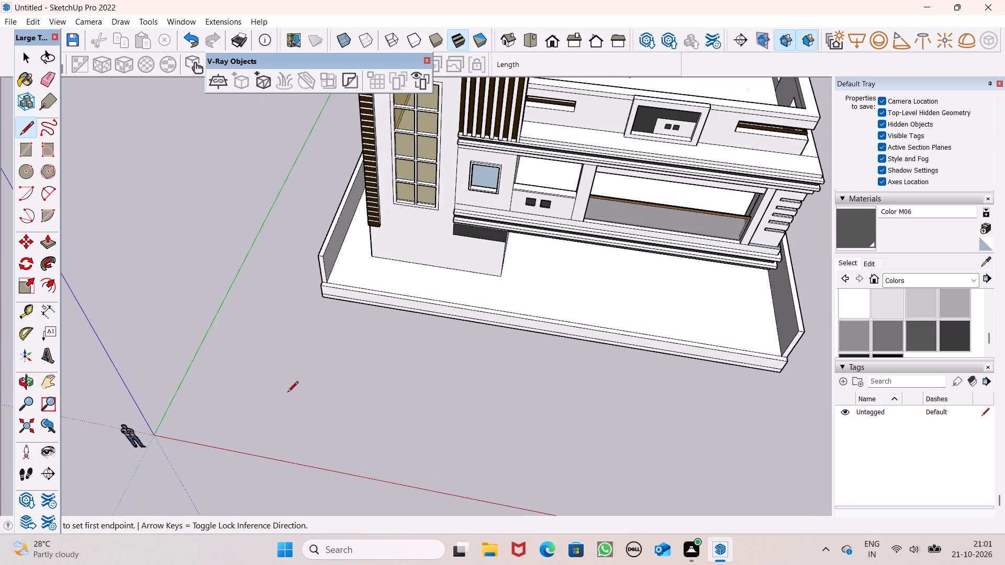
scroll(287, 393, up, 2)
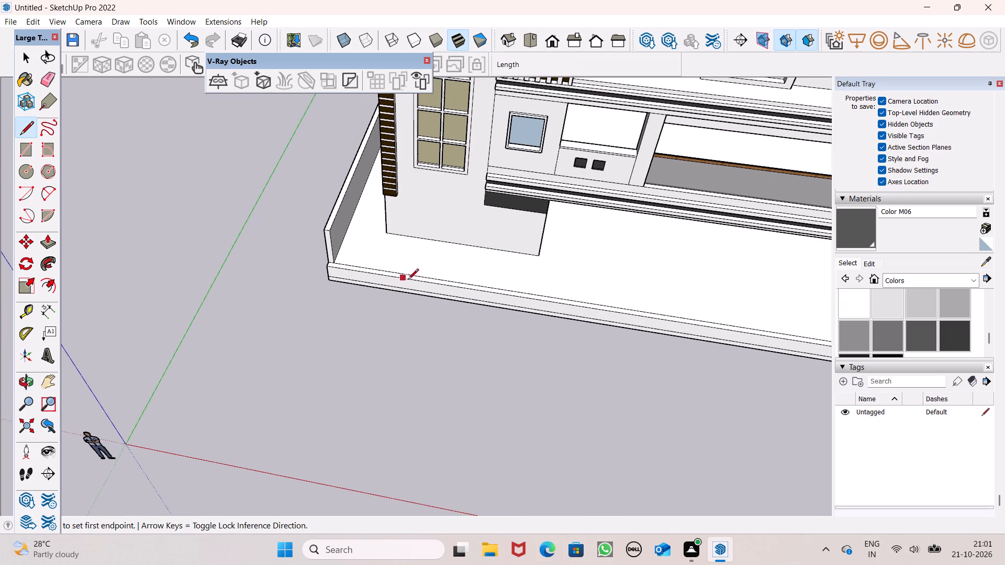
middle_drag(451, 324, 452, 349)
scroll(416, 216, up, 4)
scroll(506, 286, down, 2)
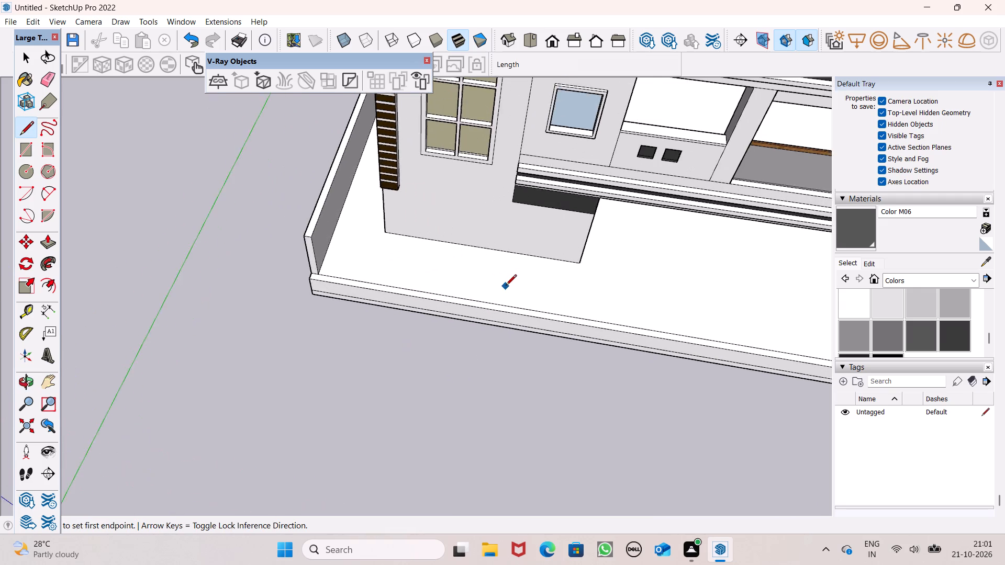
scroll(506, 286, down, 1)
scroll(505, 293, up, 3)
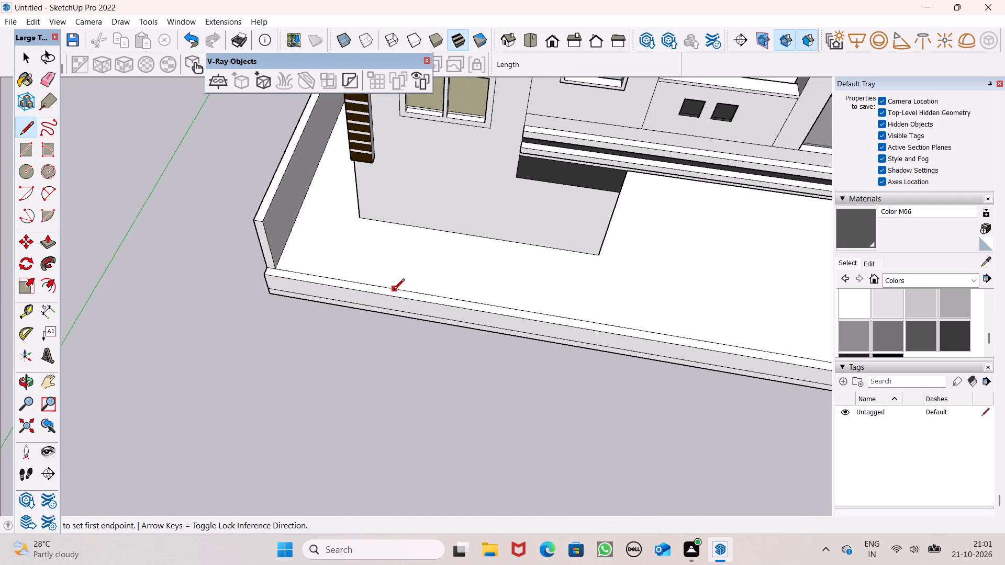
click(394, 290)
click(394, 297)
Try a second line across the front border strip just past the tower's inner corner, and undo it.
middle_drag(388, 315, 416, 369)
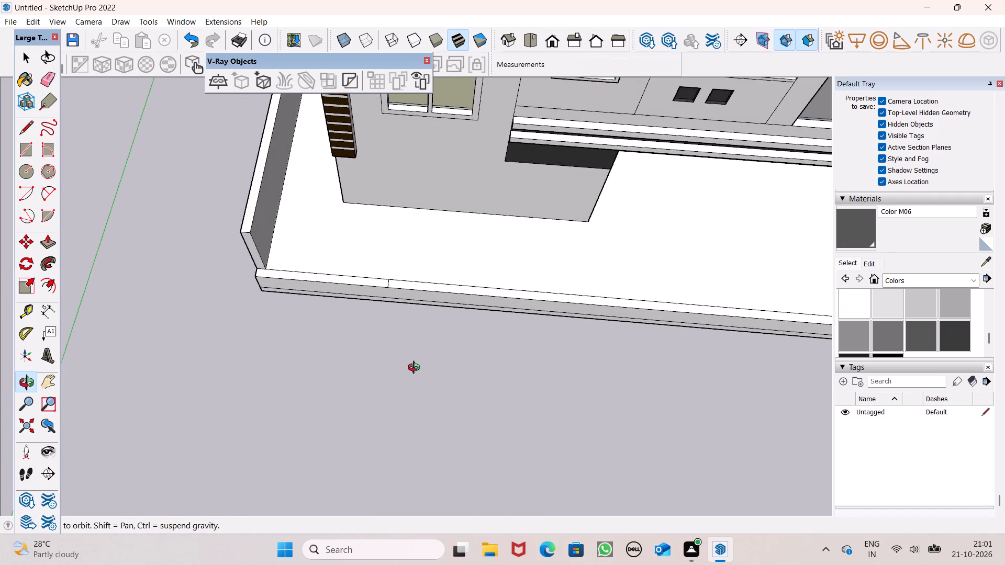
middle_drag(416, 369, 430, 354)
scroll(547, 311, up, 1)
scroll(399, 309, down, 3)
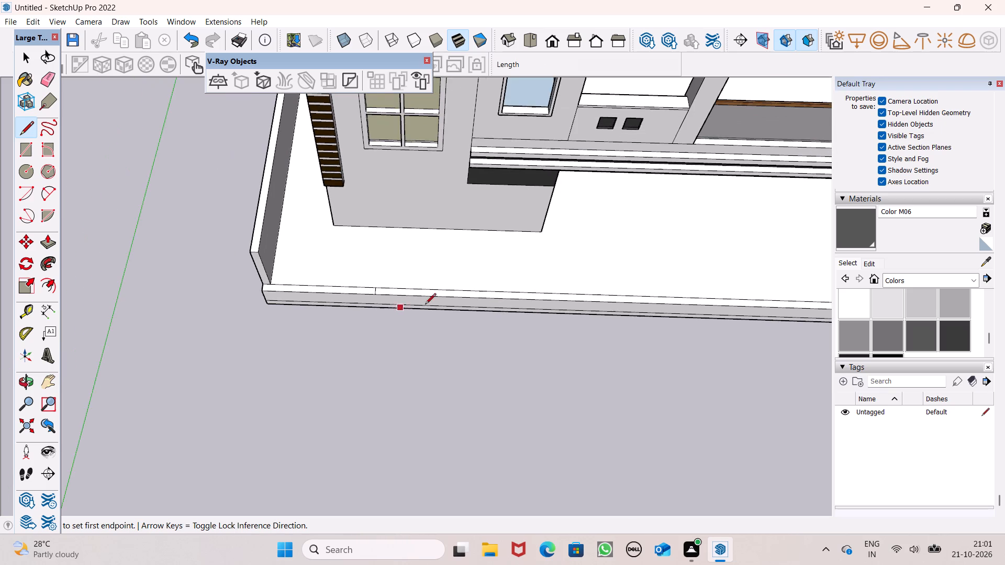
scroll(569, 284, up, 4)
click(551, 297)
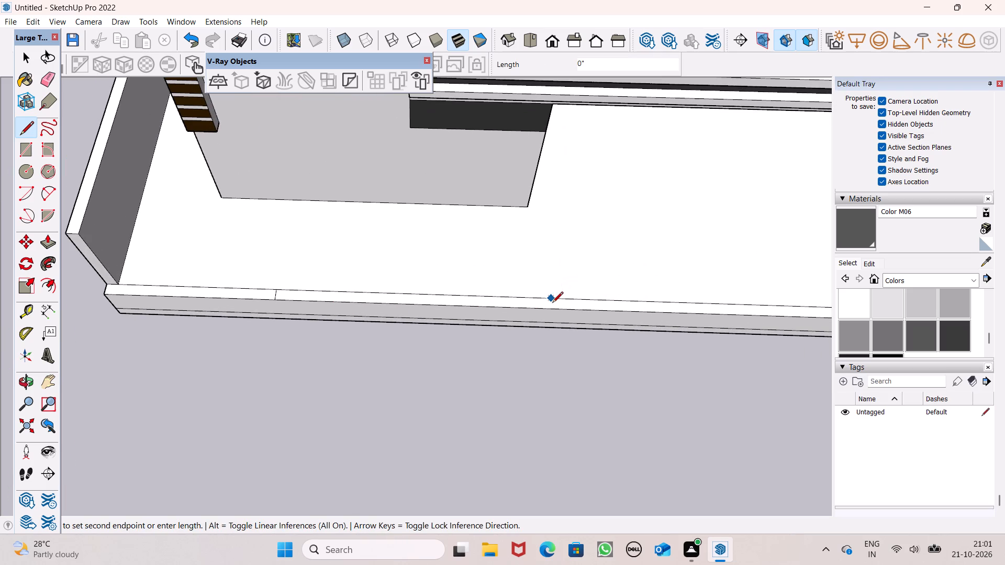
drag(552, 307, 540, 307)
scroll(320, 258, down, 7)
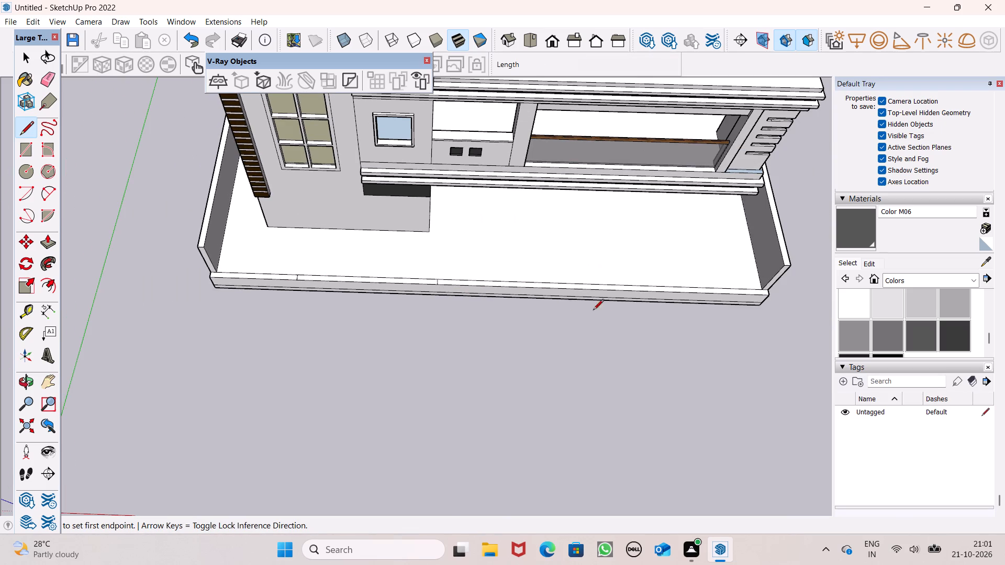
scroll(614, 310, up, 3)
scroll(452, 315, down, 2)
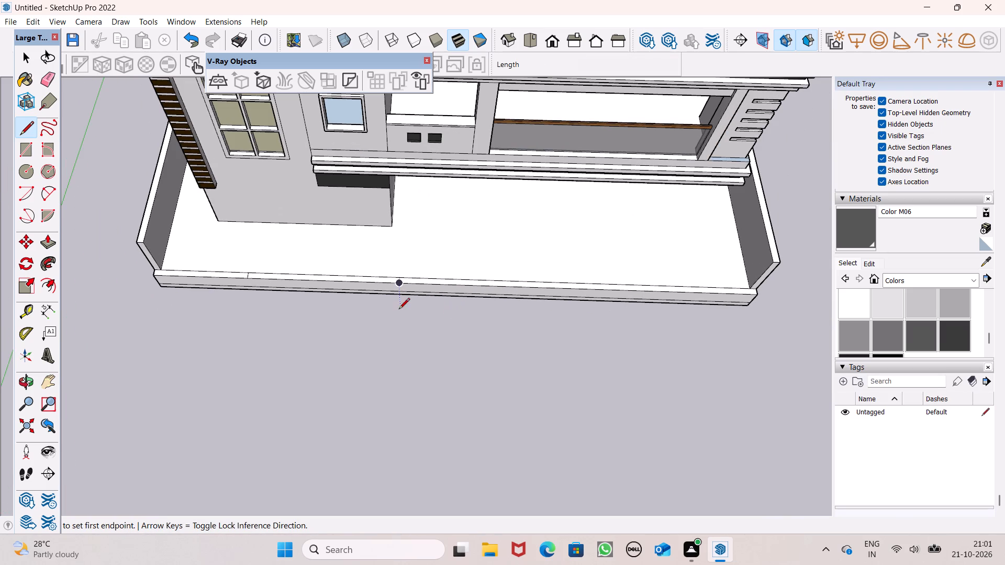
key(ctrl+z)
Draw two closely spaced 9" lines across the front border strip, in front of the window tower's inner corner.
scroll(525, 269, down, 5)
scroll(350, 274, up, 2)
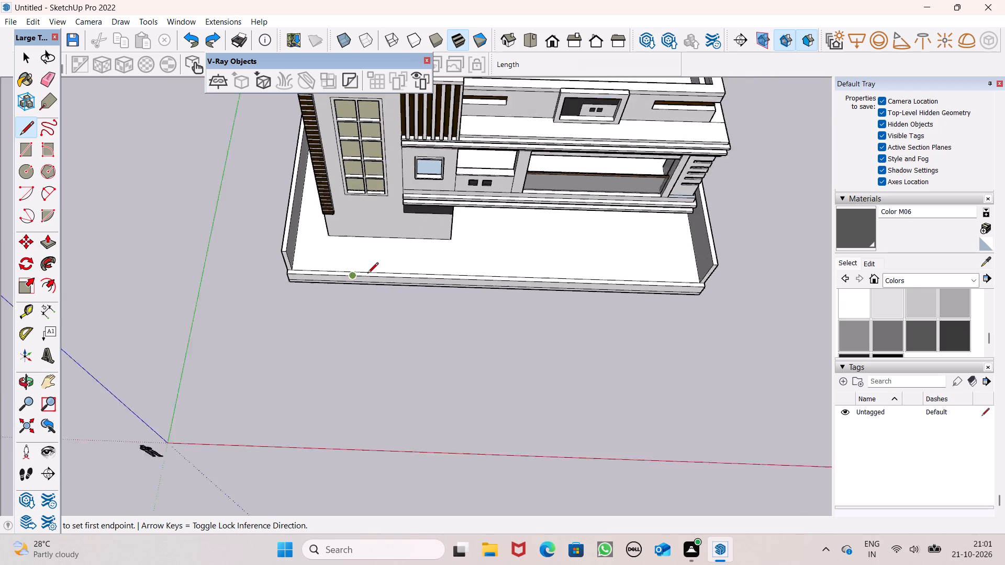
scroll(367, 274, up, 4)
scroll(459, 258, up, 4)
click(473, 281)
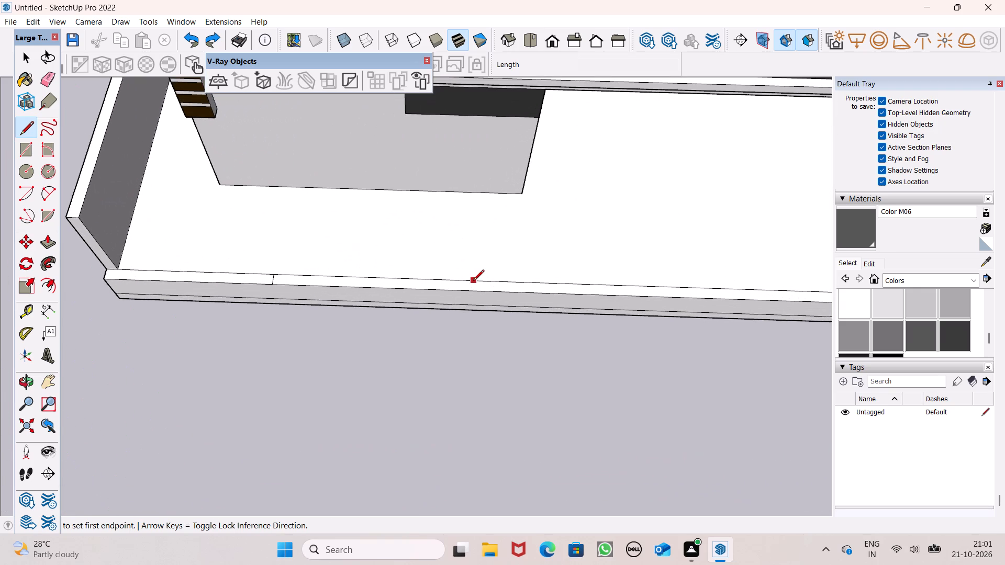
click(473, 291)
click(511, 284)
click(512, 292)
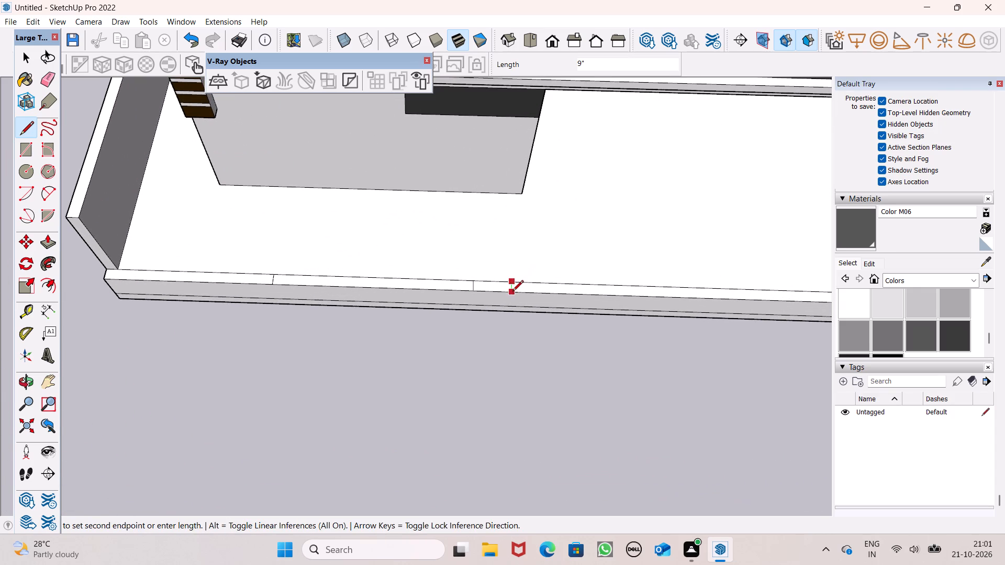
Draw another closely spaced pair of 9" lines across the front border strip, farther toward the balcony-side corner.
scroll(337, 278, down, 3)
scroll(578, 280, up, 2)
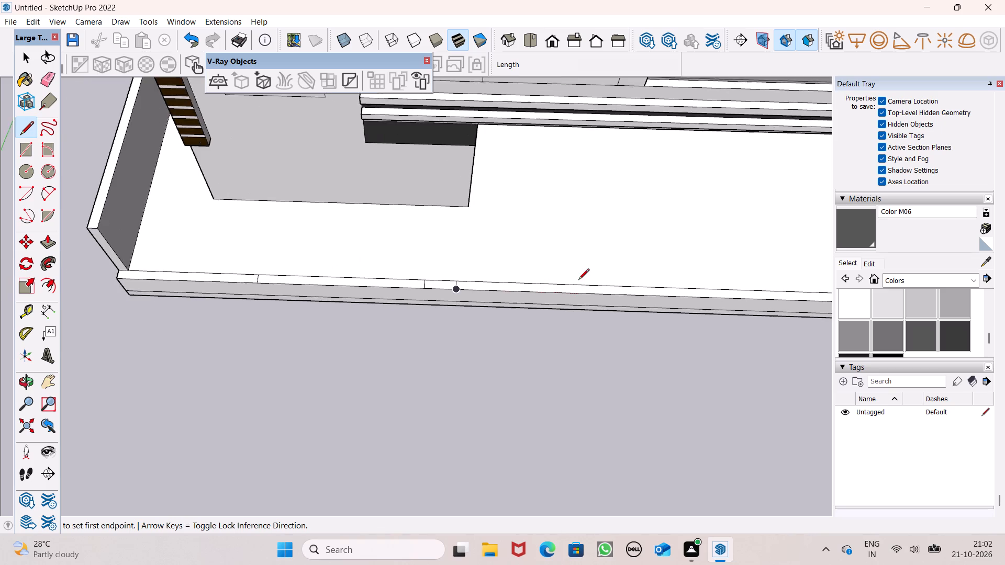
scroll(578, 280, up, 1)
click(613, 287)
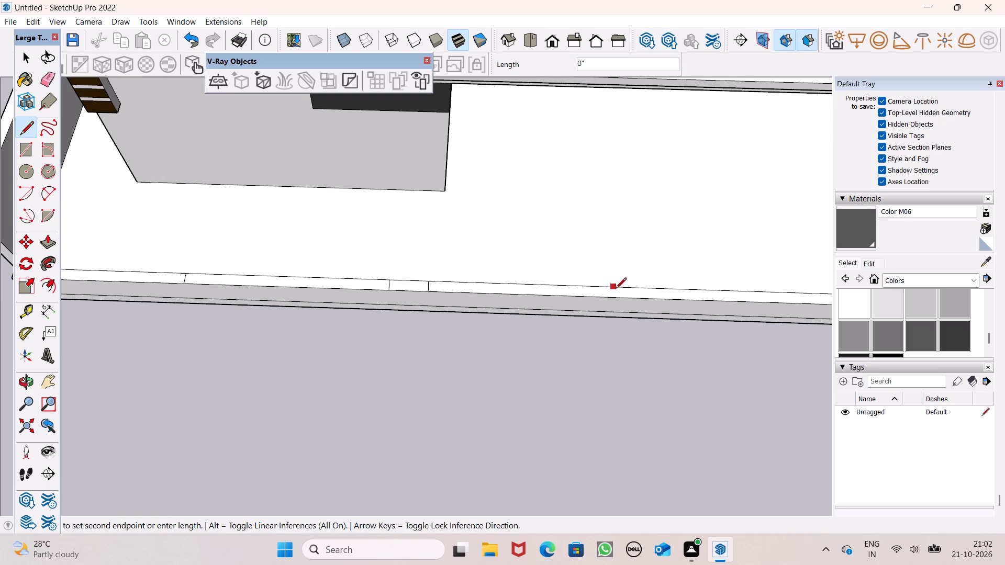
click(614, 297)
click(639, 287)
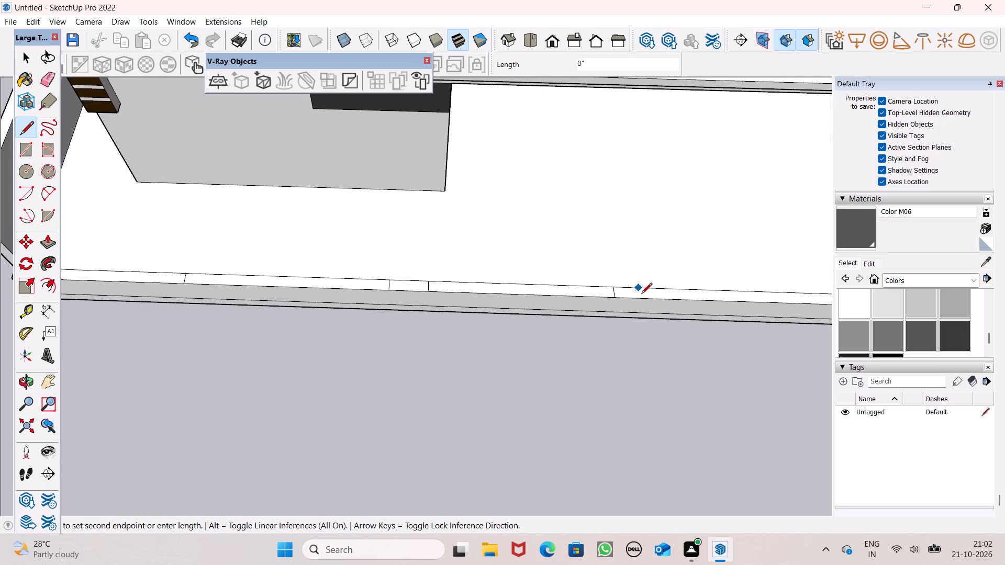
click(641, 295)
scroll(647, 306, up, 5)
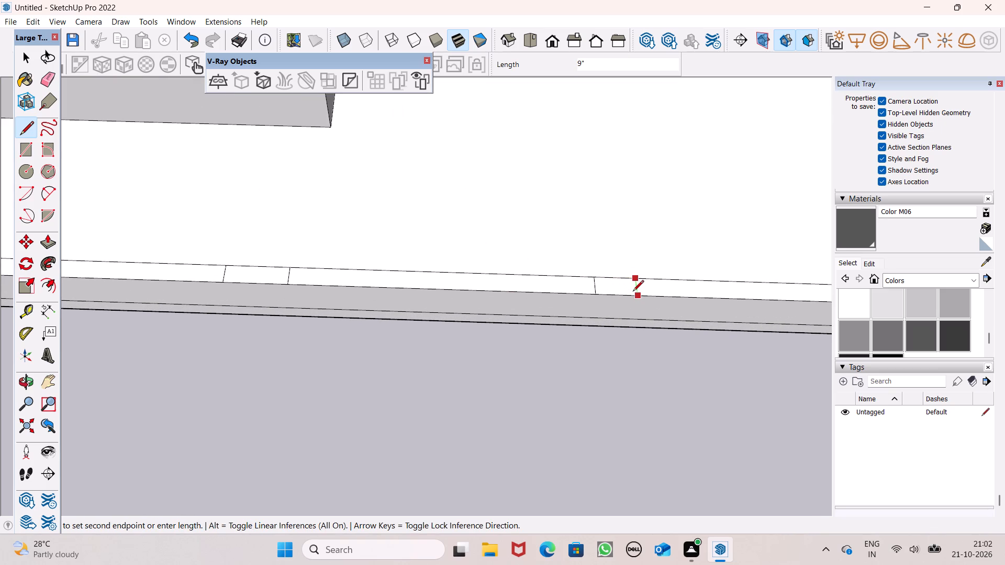
click(633, 291)
scroll(305, 259, down, 4)
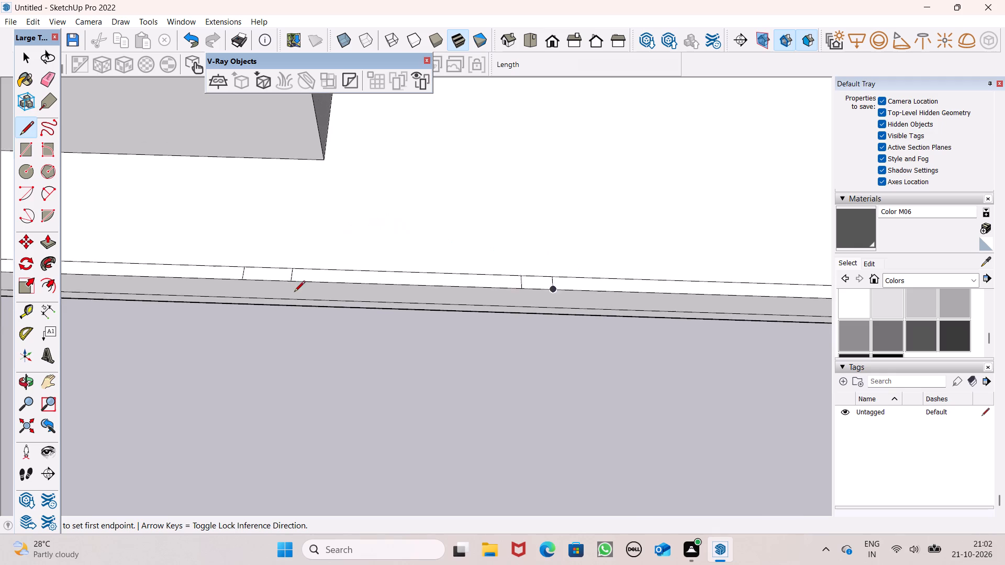
Draw a line across the base slab's front border strip, close to the balcony-side corner.
scroll(294, 292, down, 7)
scroll(467, 313, up, 5)
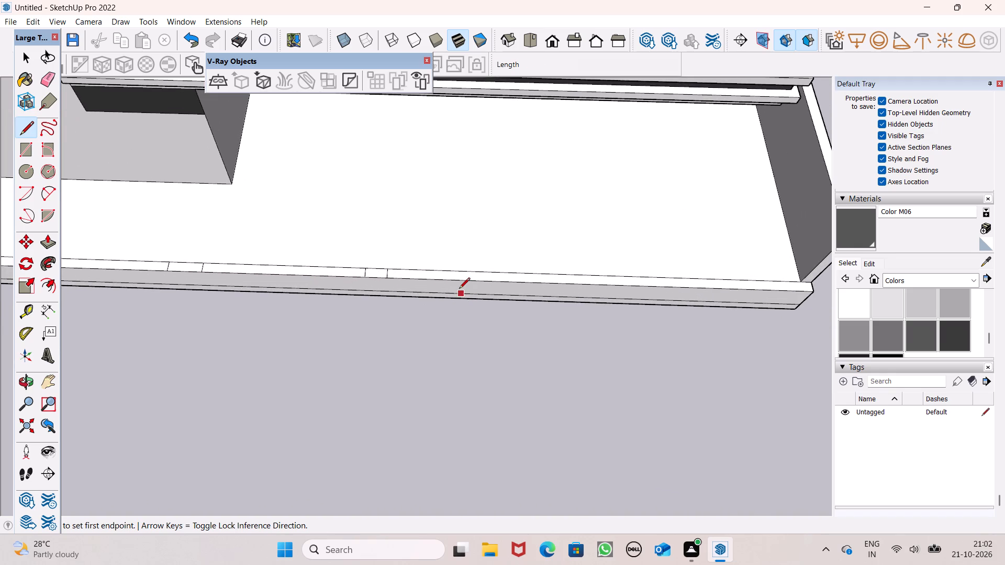
scroll(462, 258, up, 4)
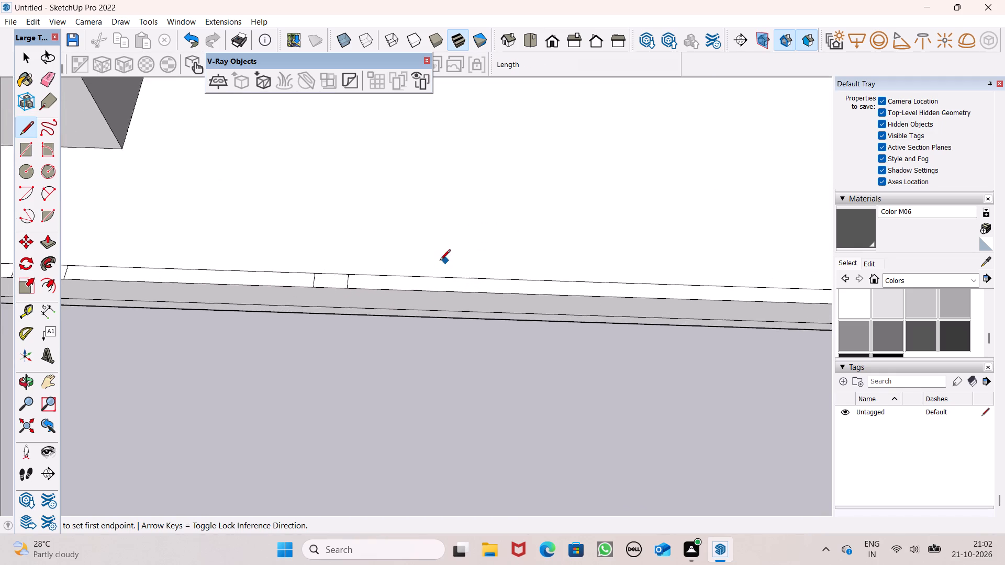
scroll(440, 261, down, 3)
scroll(472, 289, up, 3)
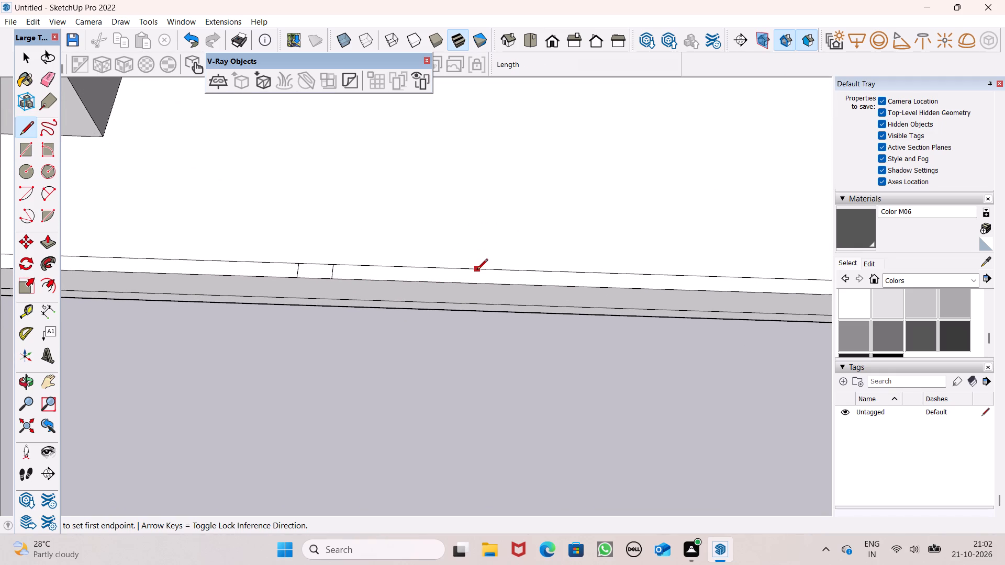
scroll(477, 270, down, 4)
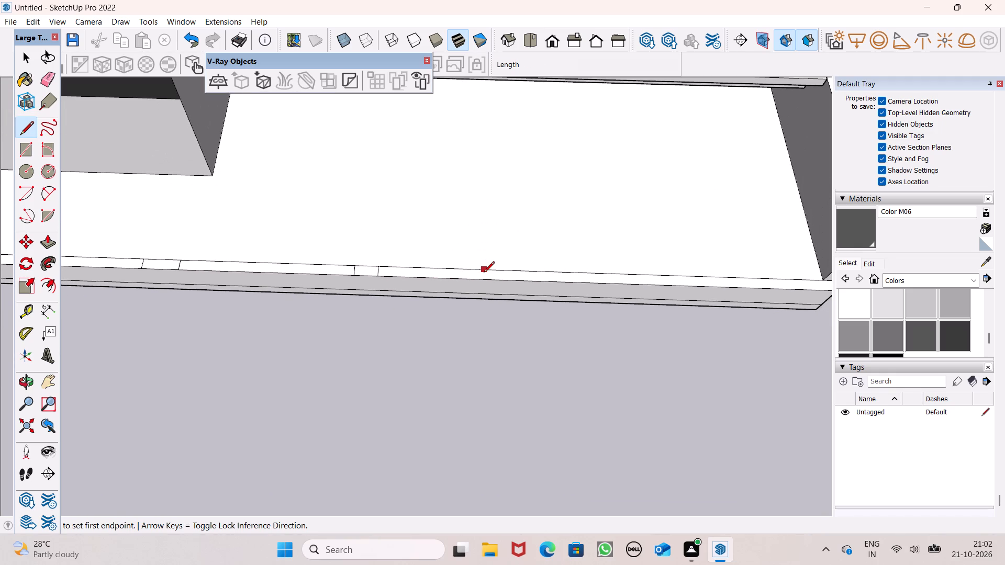
scroll(480, 278, down, 4)
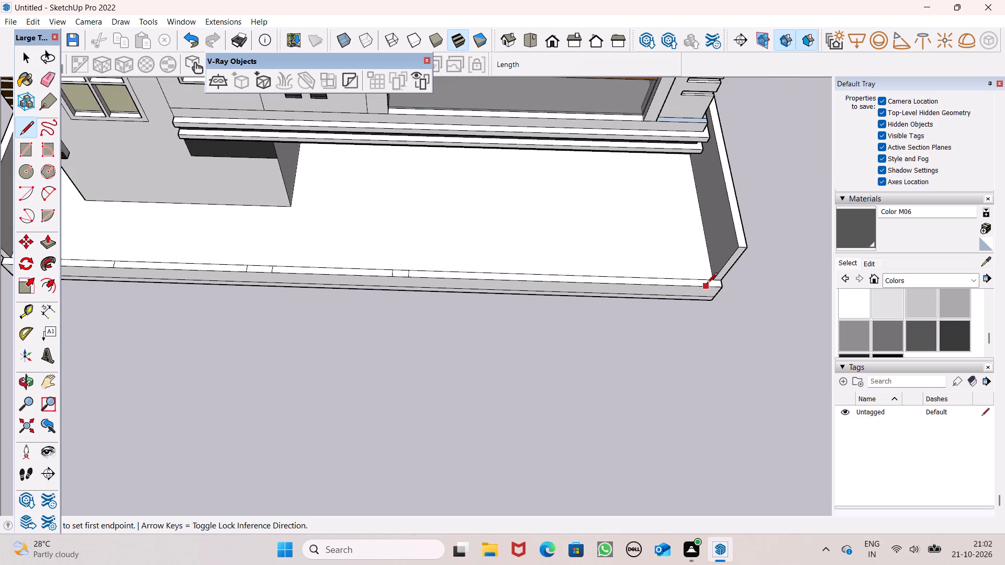
scroll(707, 284, up, 4)
click(666, 276)
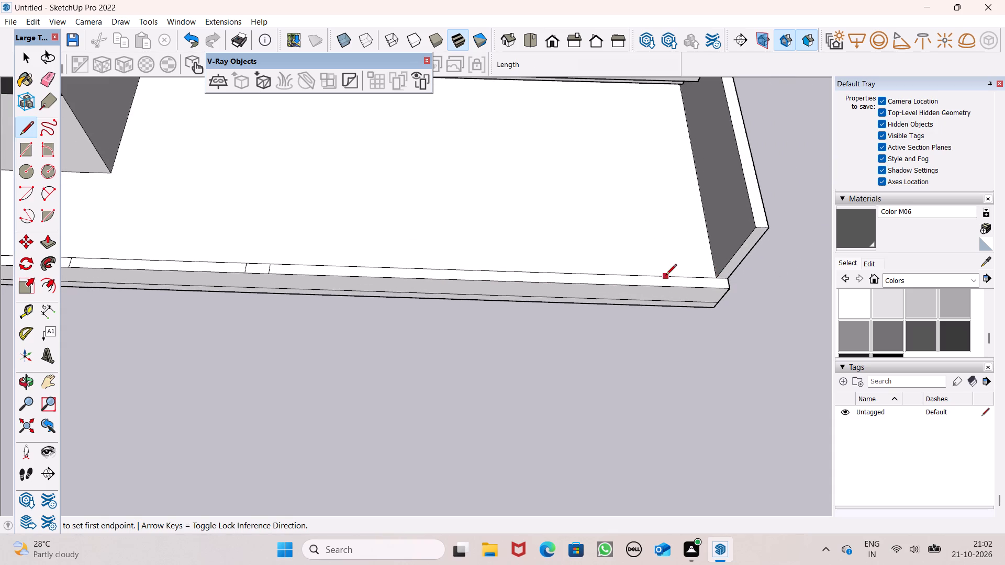
click(667, 288)
Draw two closely spaced 9" lines across the front border strip, between the existing pair and the line near the balcony-side corner.
scroll(665, 245, down, 3)
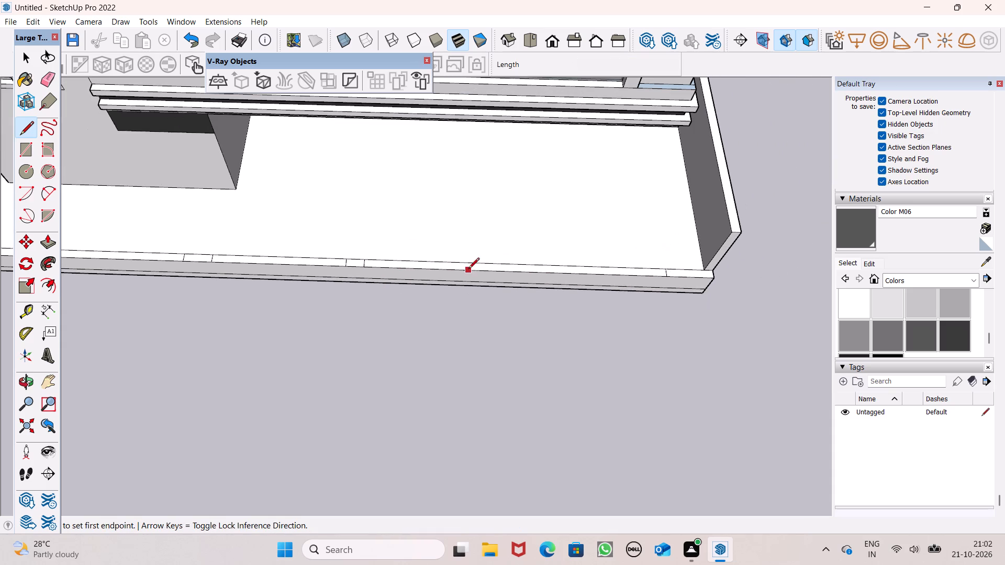
scroll(468, 269, up, 4)
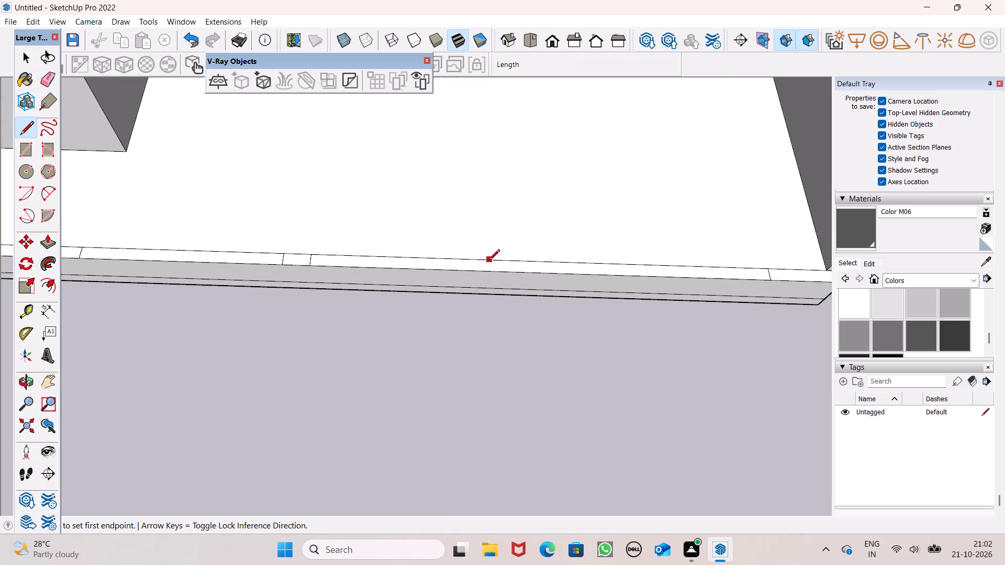
click(488, 262)
click(489, 272)
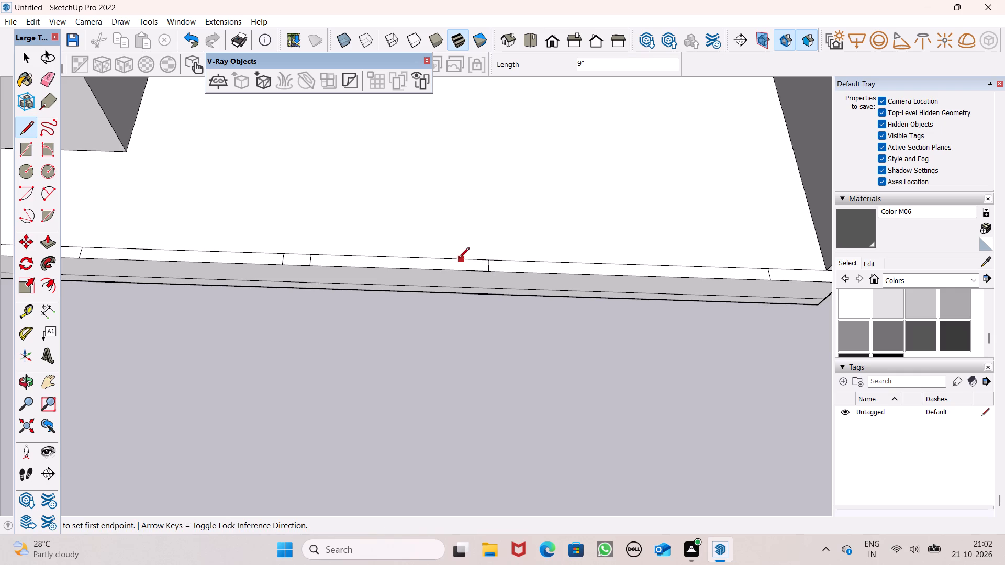
click(451, 260)
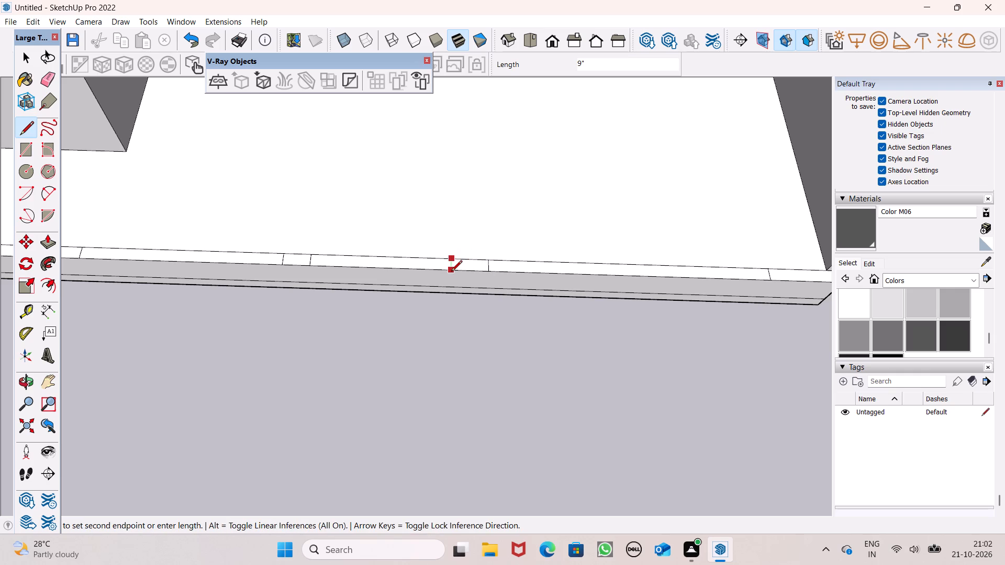
click(451, 272)
Push/Pull the front strip's tower-side end segment up 6', level with the side boundary wall.
scroll(497, 248, down, 10)
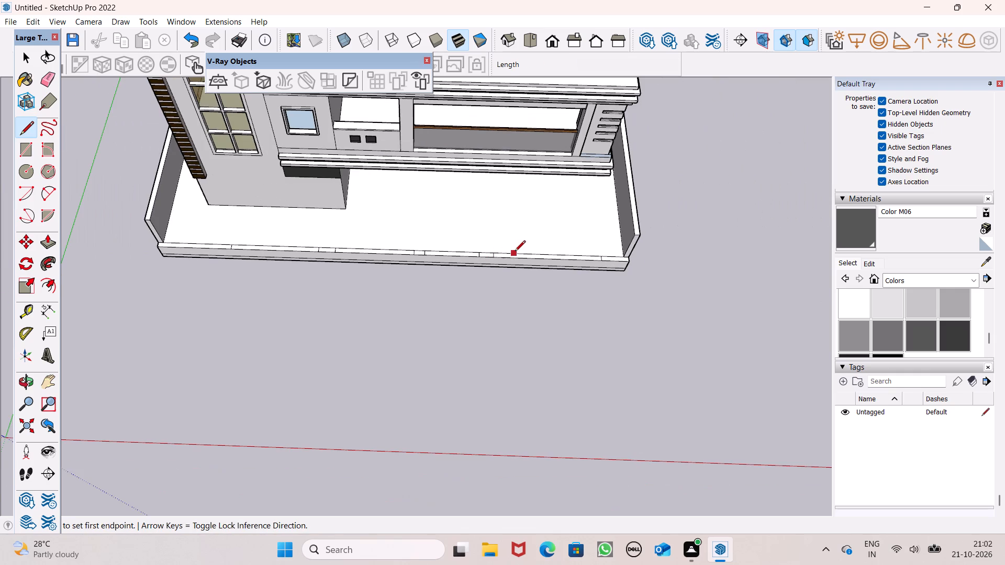
scroll(553, 265, down, 6)
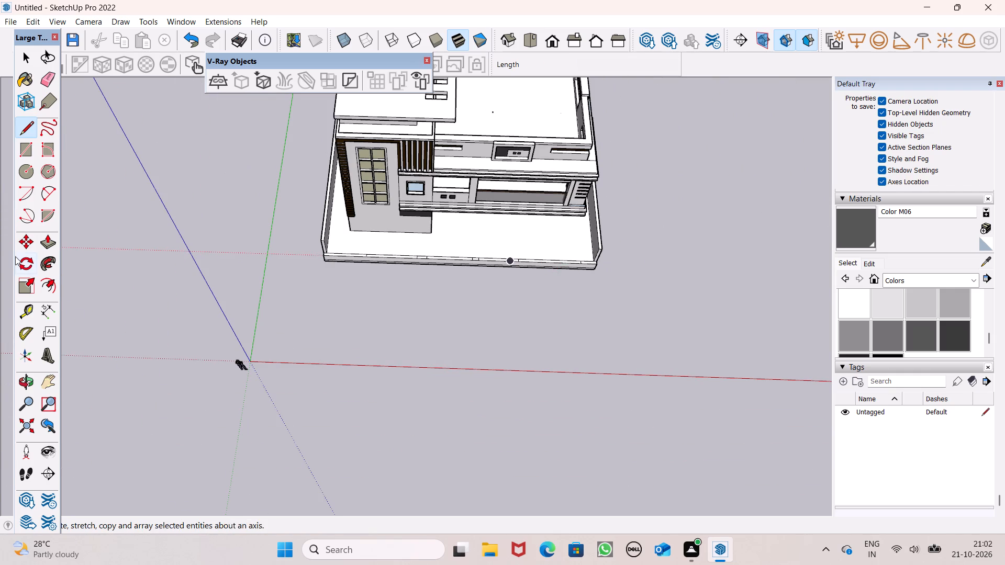
click(48, 240)
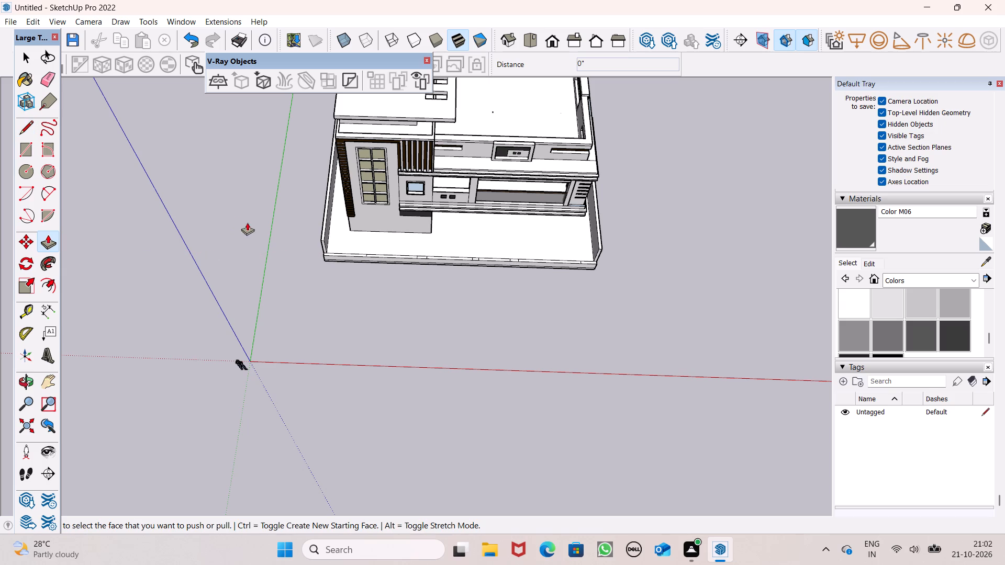
scroll(283, 248, up, 10)
middle_drag(354, 251, 341, 216)
scroll(341, 217, up, 1)
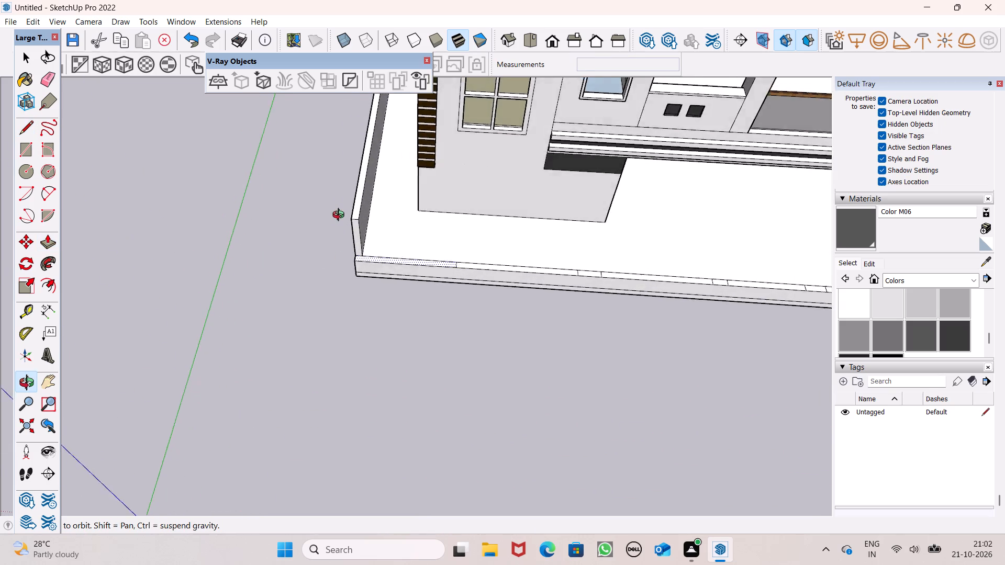
middle_drag(341, 216, 341, 215)
scroll(341, 212, up, 5)
drag(388, 293, 384, 287)
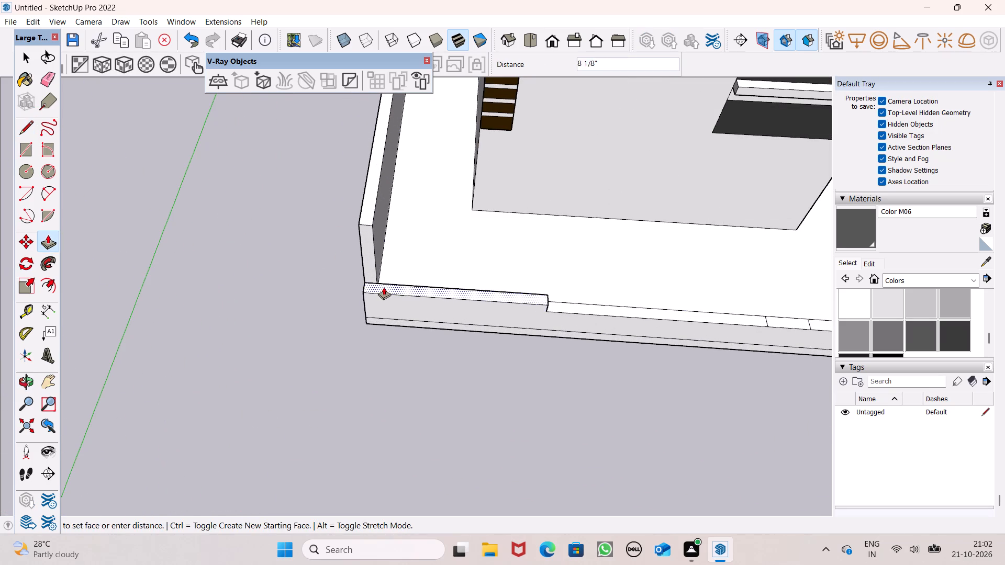
drag(384, 287, 365, 222)
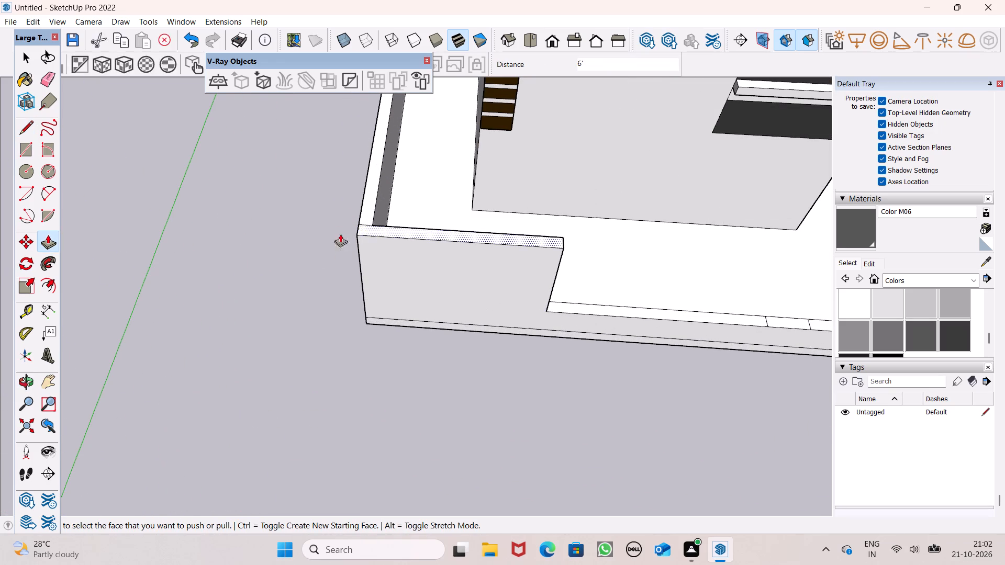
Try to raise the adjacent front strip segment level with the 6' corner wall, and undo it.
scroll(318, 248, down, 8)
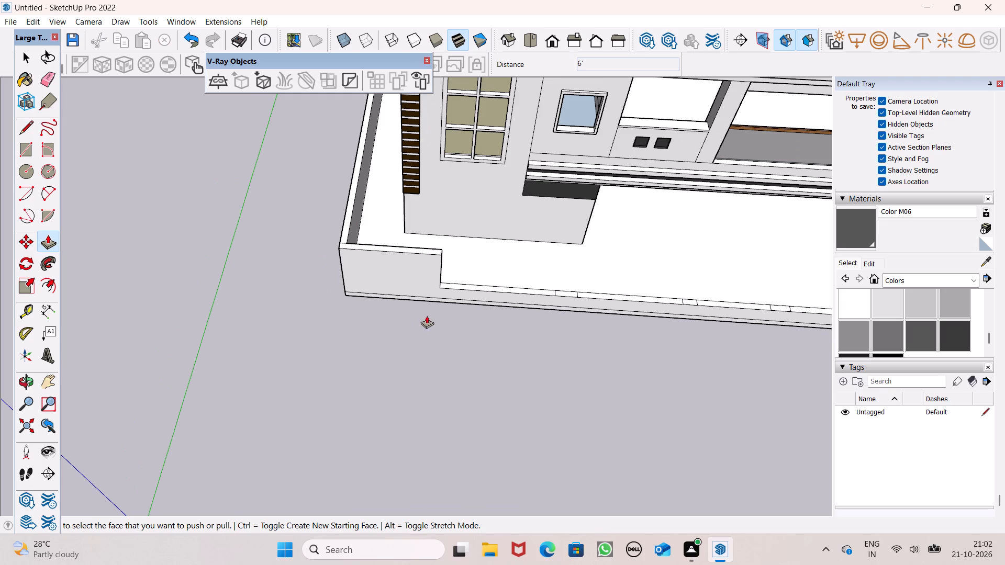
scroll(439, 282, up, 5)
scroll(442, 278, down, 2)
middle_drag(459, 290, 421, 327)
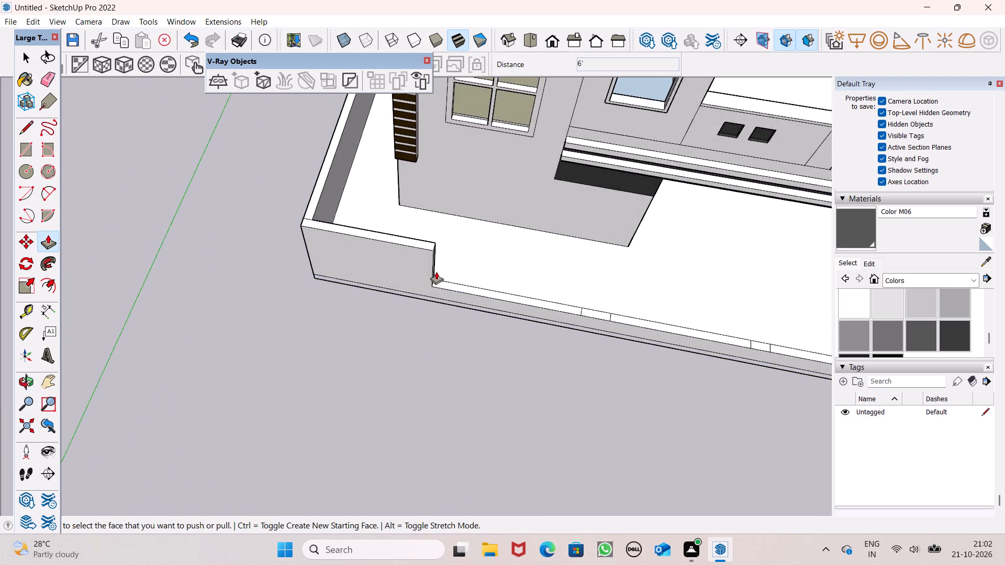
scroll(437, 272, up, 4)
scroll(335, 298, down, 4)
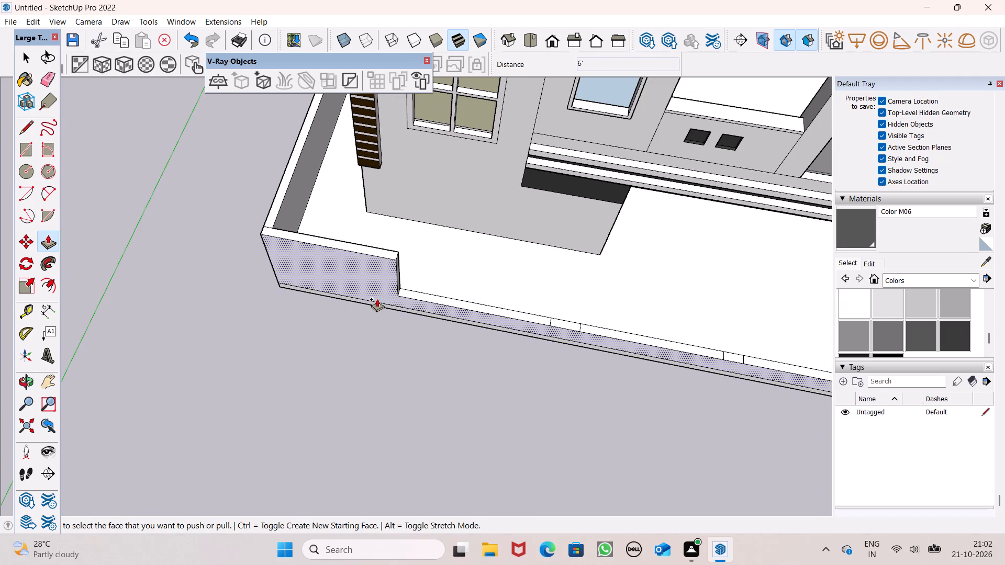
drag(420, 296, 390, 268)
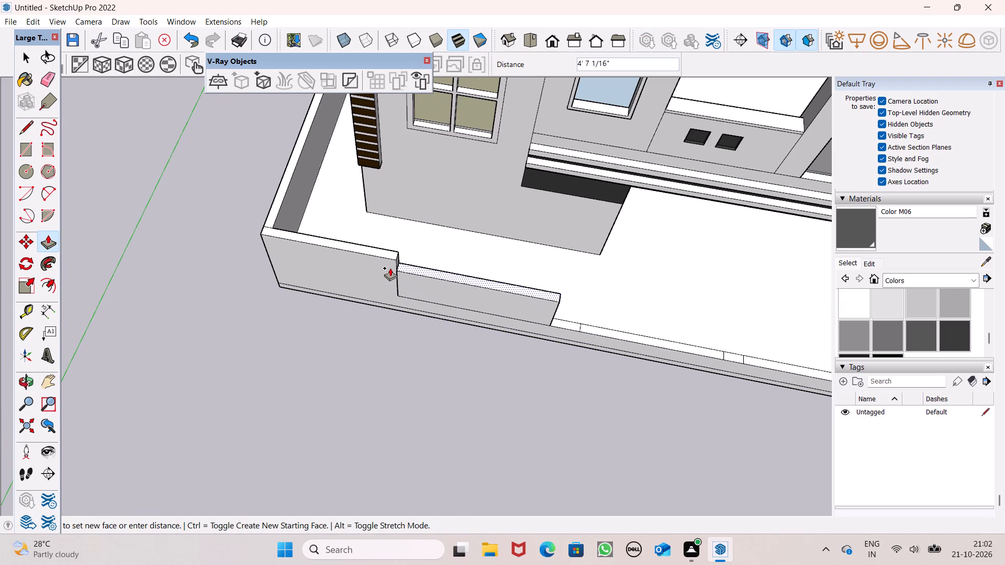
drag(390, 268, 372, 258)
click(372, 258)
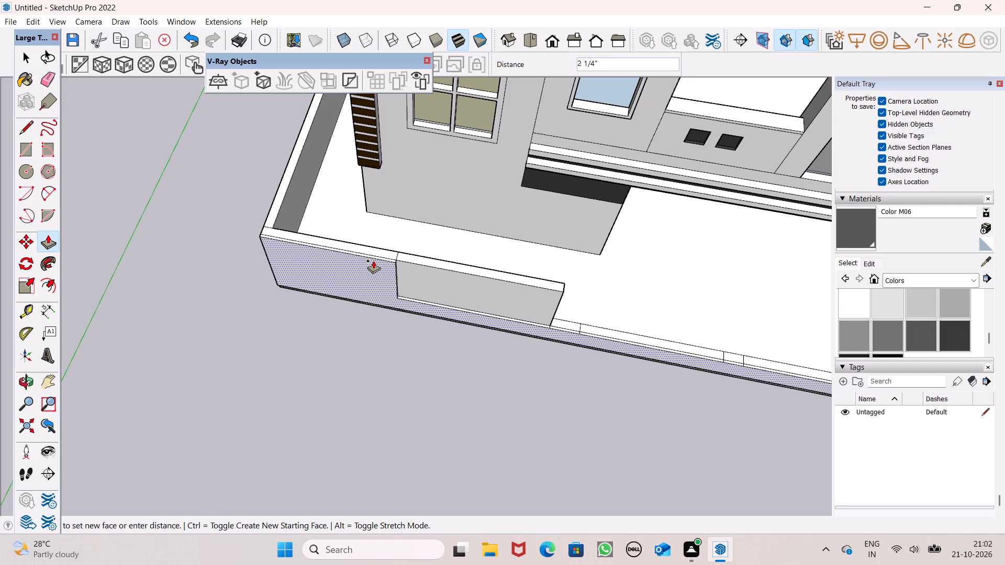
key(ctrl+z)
Push/Pull the strip segment beside the tower-side corner wall up 6', matching that wall's top.
drag(426, 295, 404, 276)
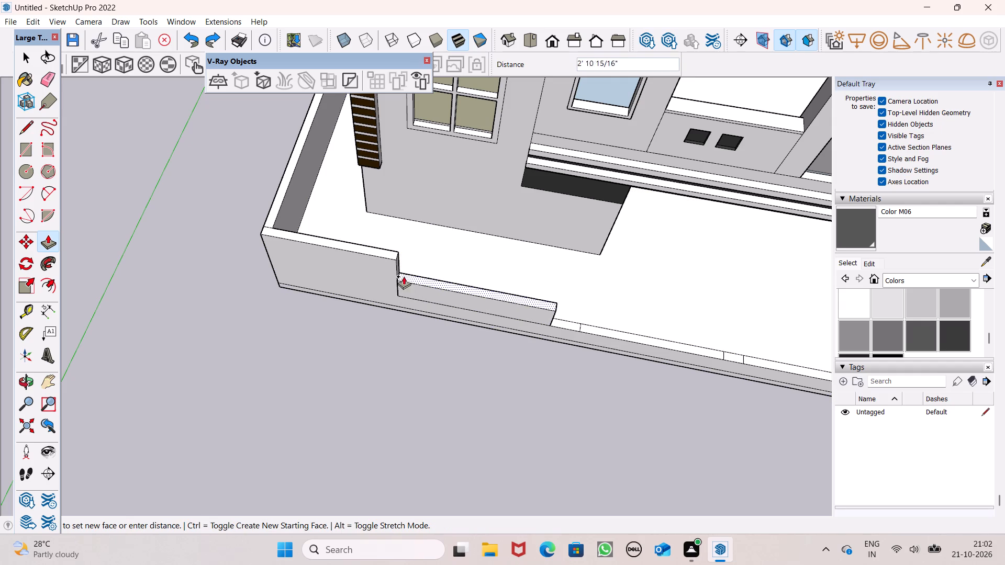
drag(404, 276, 384, 258)
Push/Pull the narrow strip segment at the end of the raised front wall up about 8' 5 11/16" as a pillar.
scroll(401, 321, down, 3)
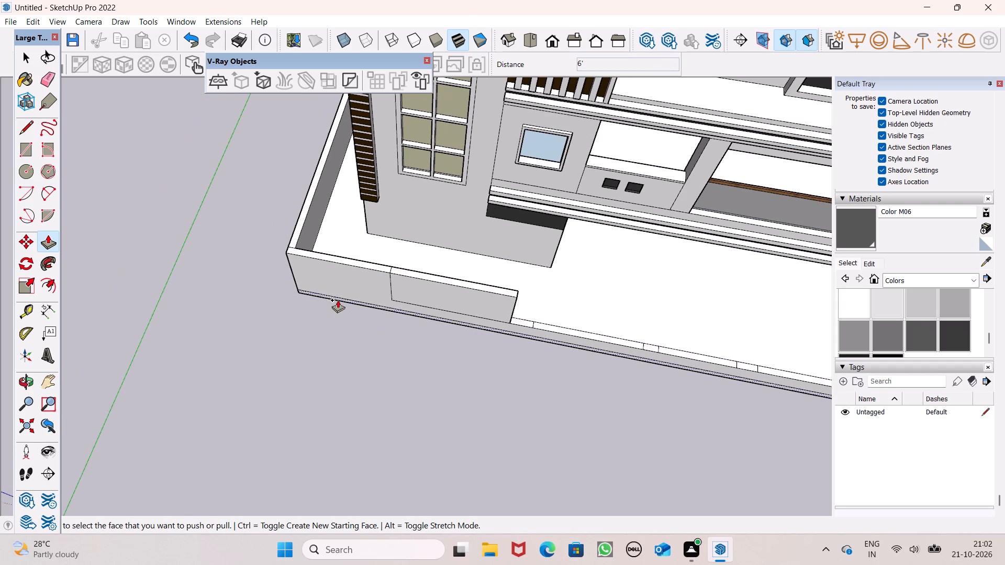
scroll(460, 289, up, 5)
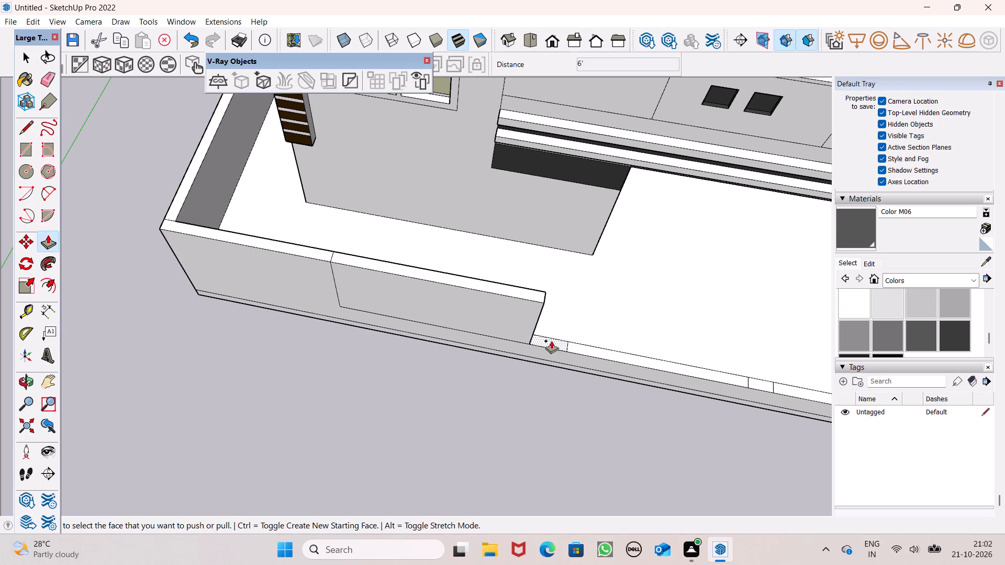
drag(551, 341, 563, 274)
Lower the top of the pillar at the end of the front wall by about 7 1/8".
scroll(357, 282, down, 4)
middle_drag(507, 299, 373, 173)
scroll(388, 262, up, 1)
scroll(388, 264, down, 3)
scroll(406, 384, down, 2)
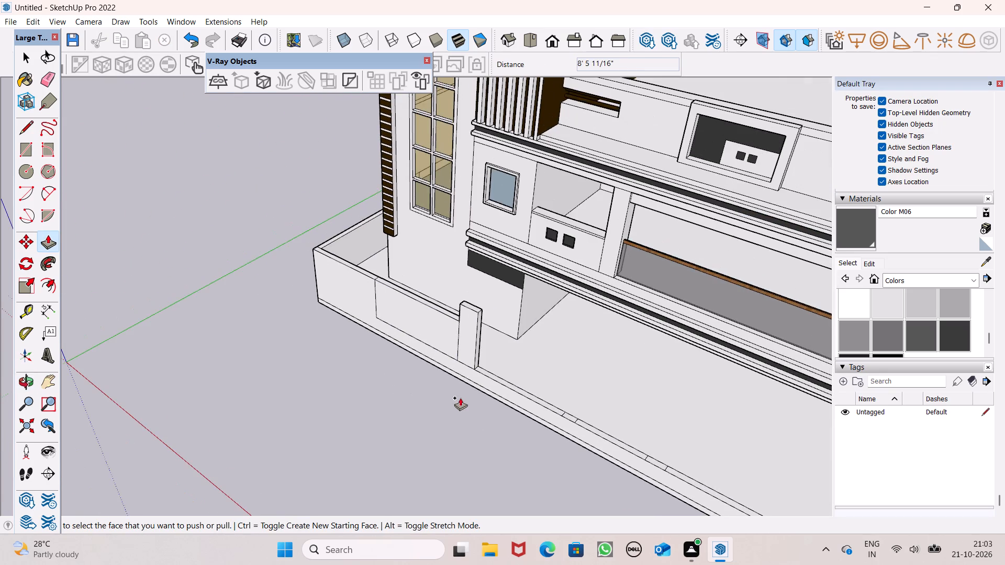
middle_drag(460, 398, 538, 387)
scroll(561, 379, up, 5)
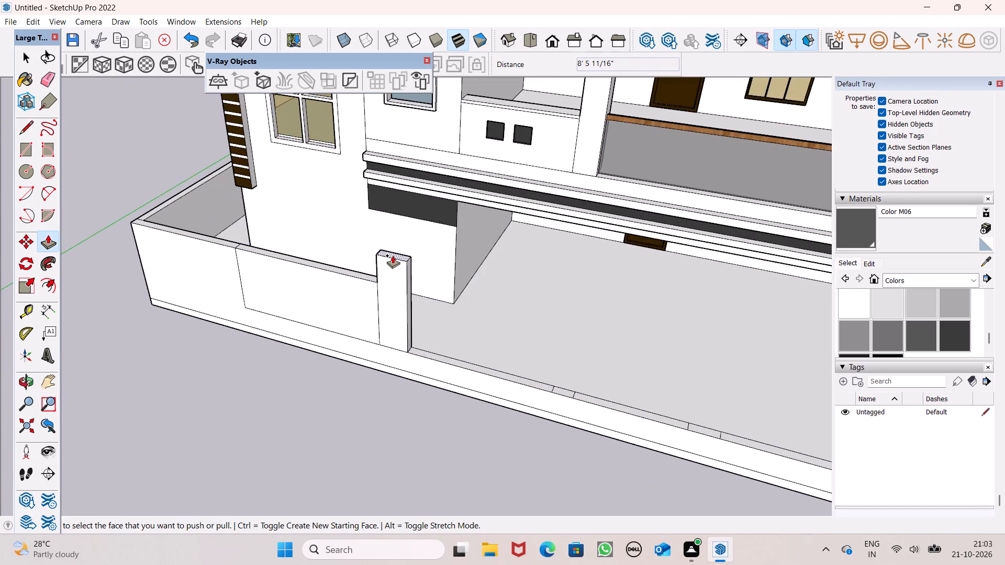
scroll(393, 255, up, 3)
drag(394, 256, 394, 265)
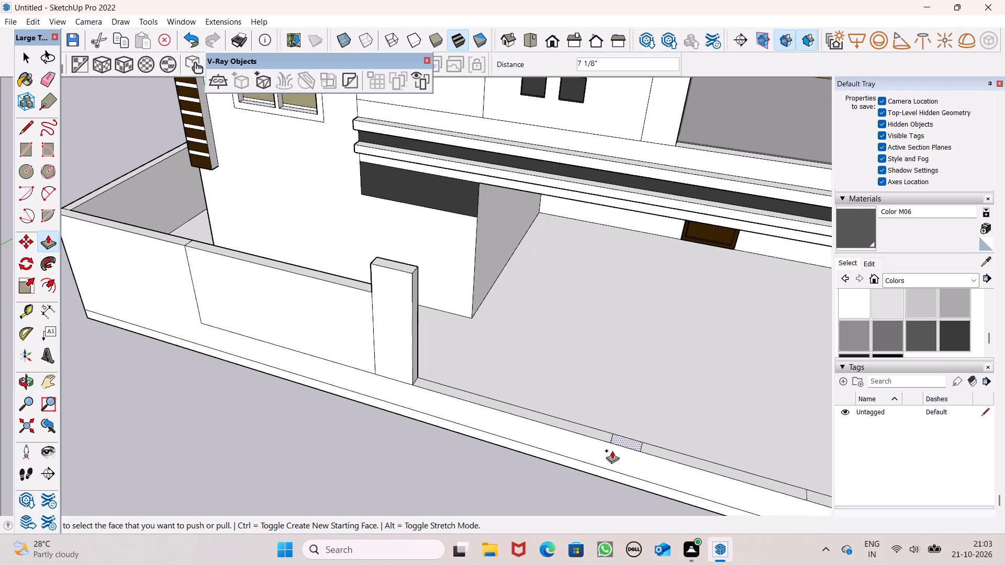
Raise the other two narrow front strip segments 7' 10 9/16" as pillars, level with the first pillar's top.
drag(620, 436, 402, 276)
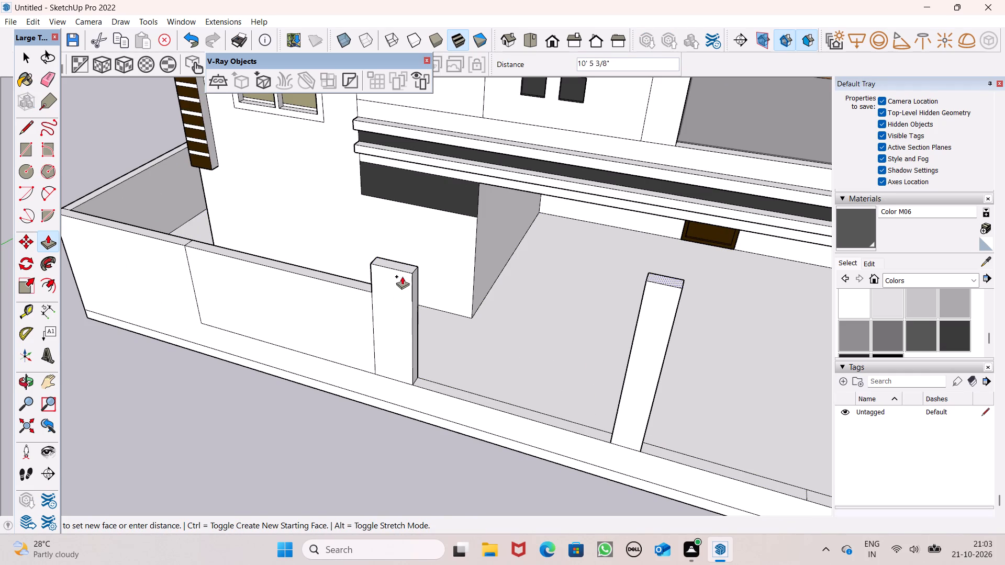
drag(402, 276, 403, 272)
scroll(368, 292, down, 3)
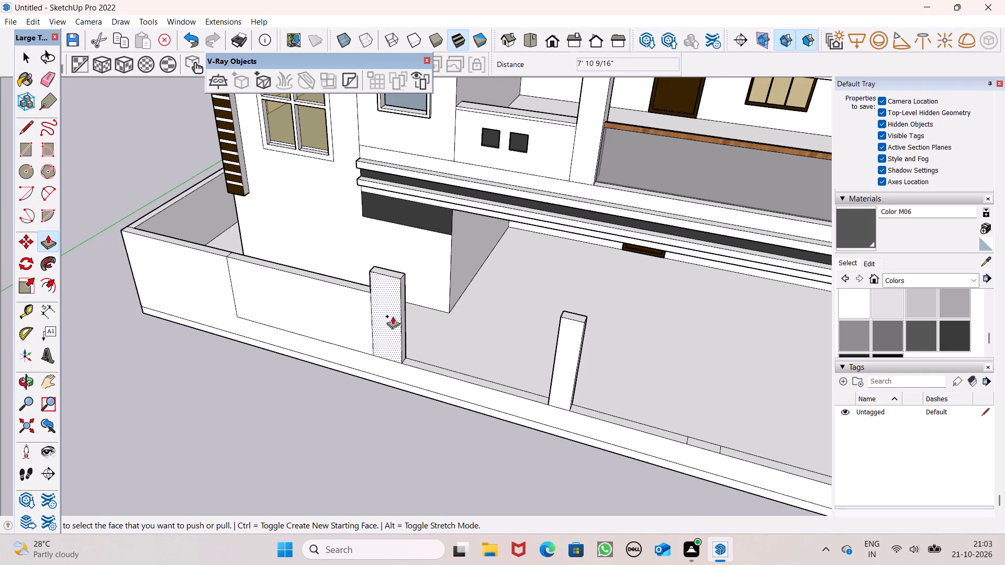
scroll(387, 330, down, 1)
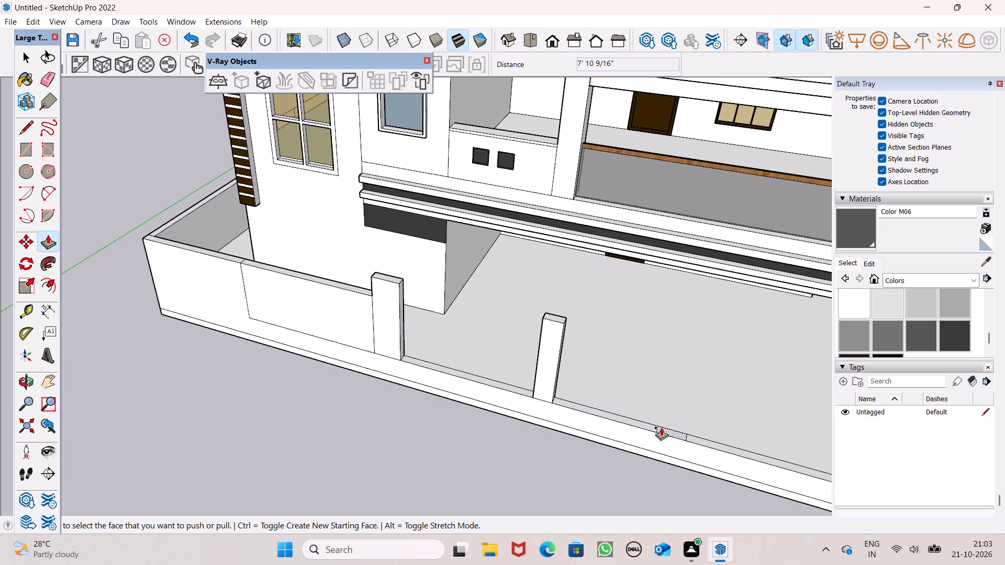
drag(661, 427, 556, 320)
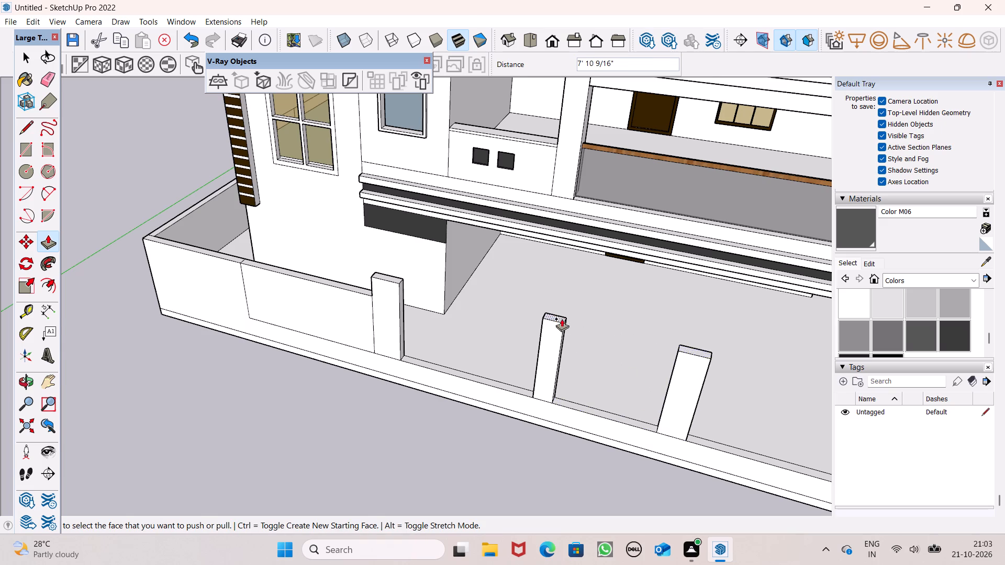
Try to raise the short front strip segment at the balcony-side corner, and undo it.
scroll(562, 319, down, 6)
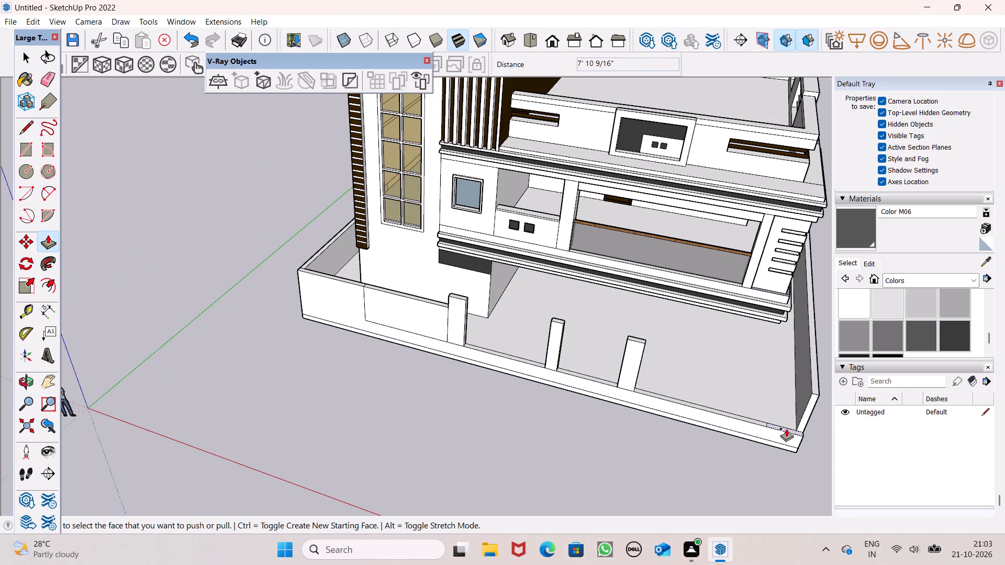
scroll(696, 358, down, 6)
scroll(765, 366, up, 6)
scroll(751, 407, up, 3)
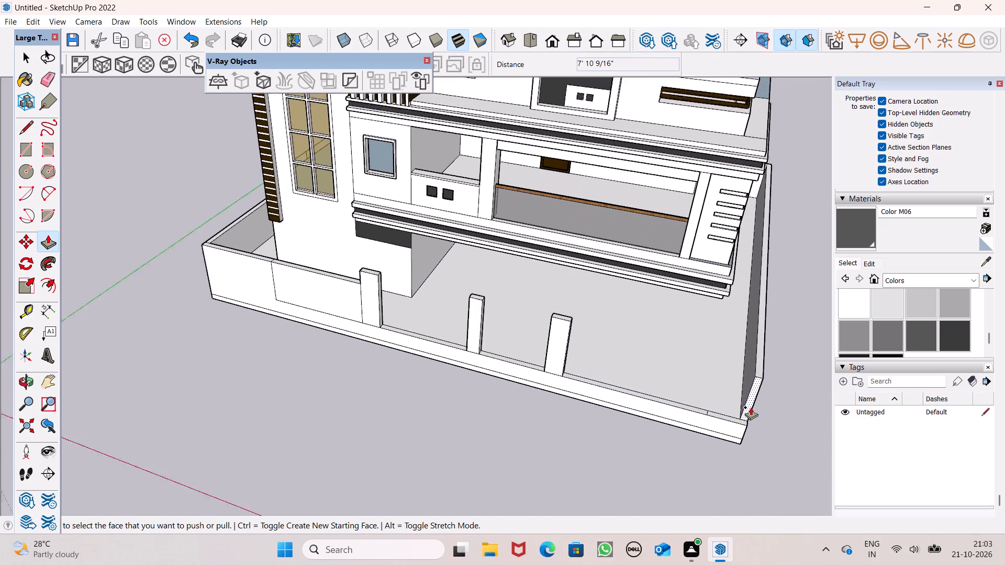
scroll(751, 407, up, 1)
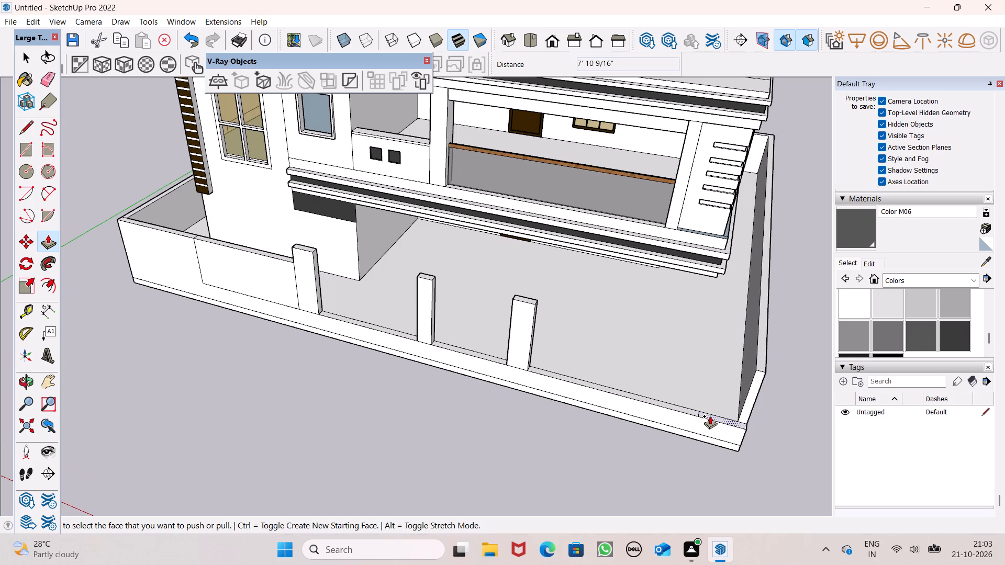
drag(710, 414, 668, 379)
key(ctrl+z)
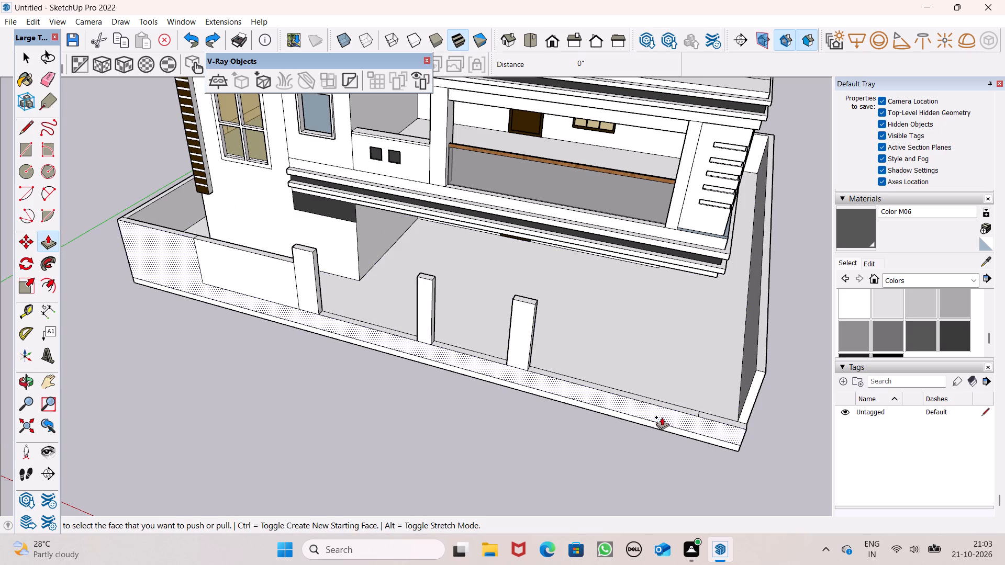
Raise the short front strip segment at the balcony-side corner 7' 10 9/16" as a pillar, level with the other pillars.
drag(712, 415, 712, 411)
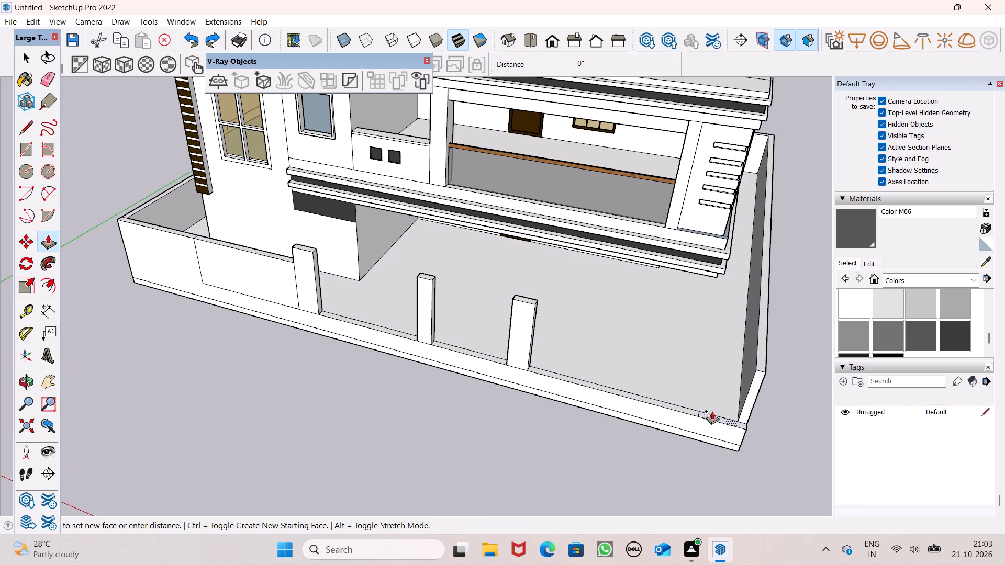
drag(712, 411, 532, 301)
Raise the front strip segment between the two middle pillars 6' as a wall, level with the existing front wall.
scroll(668, 333, down, 3)
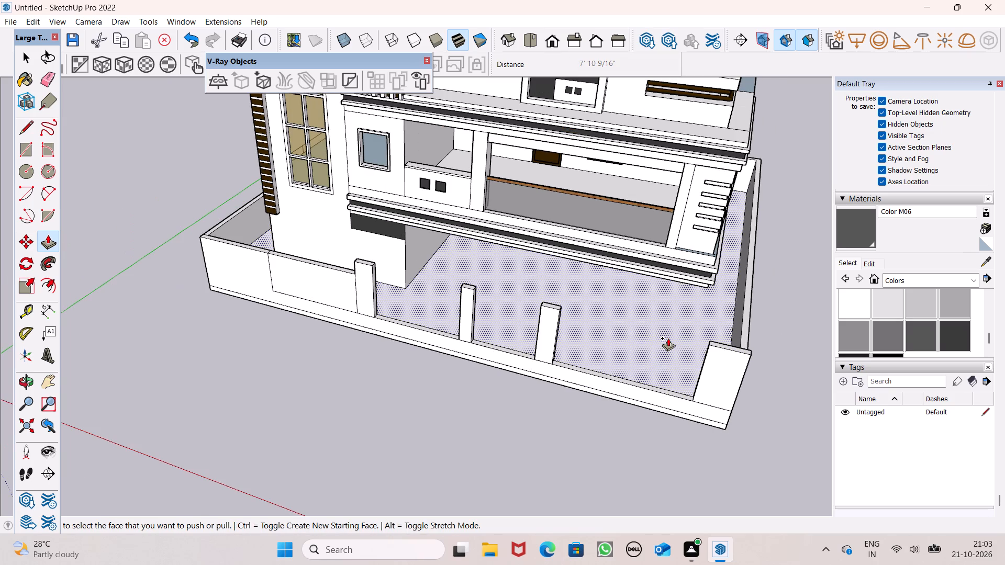
scroll(611, 365, down, 1)
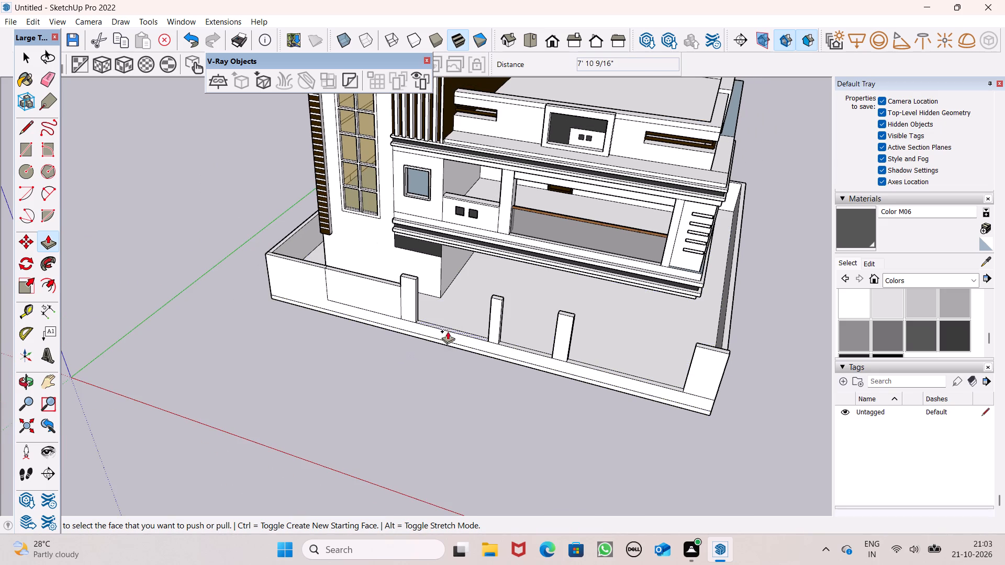
middle_drag(479, 366, 499, 424)
scroll(519, 383, up, 5)
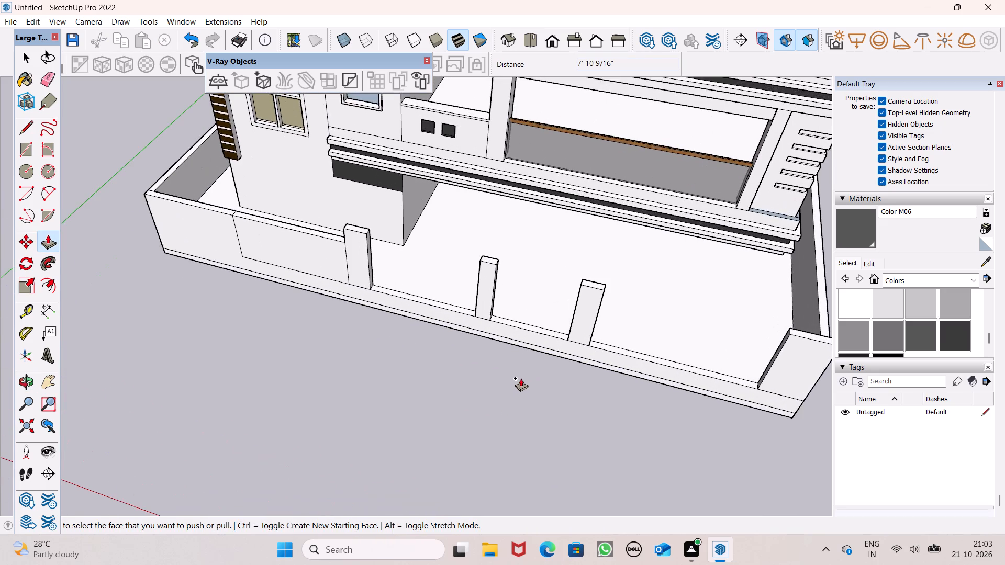
scroll(523, 367, down, 4)
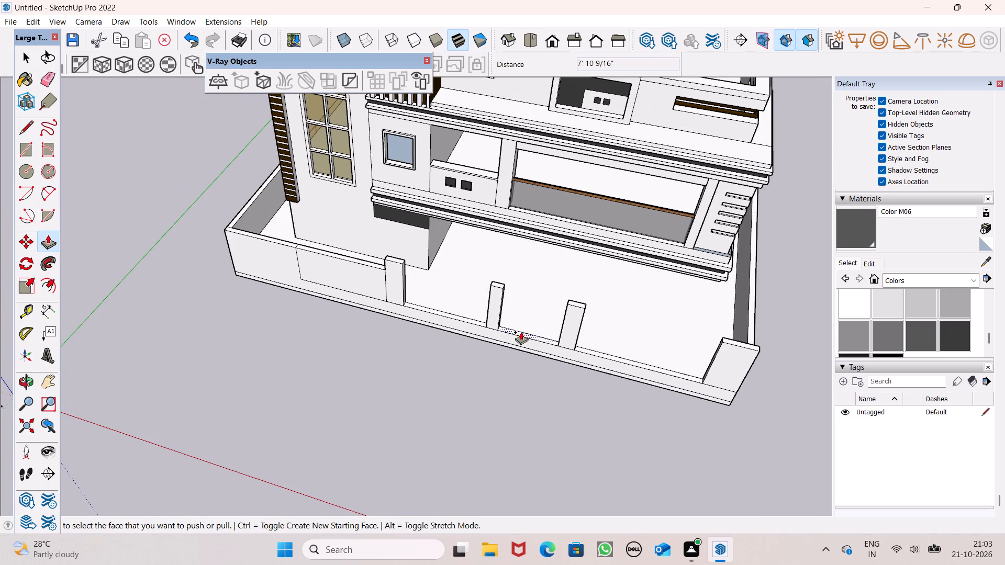
drag(521, 332, 386, 267)
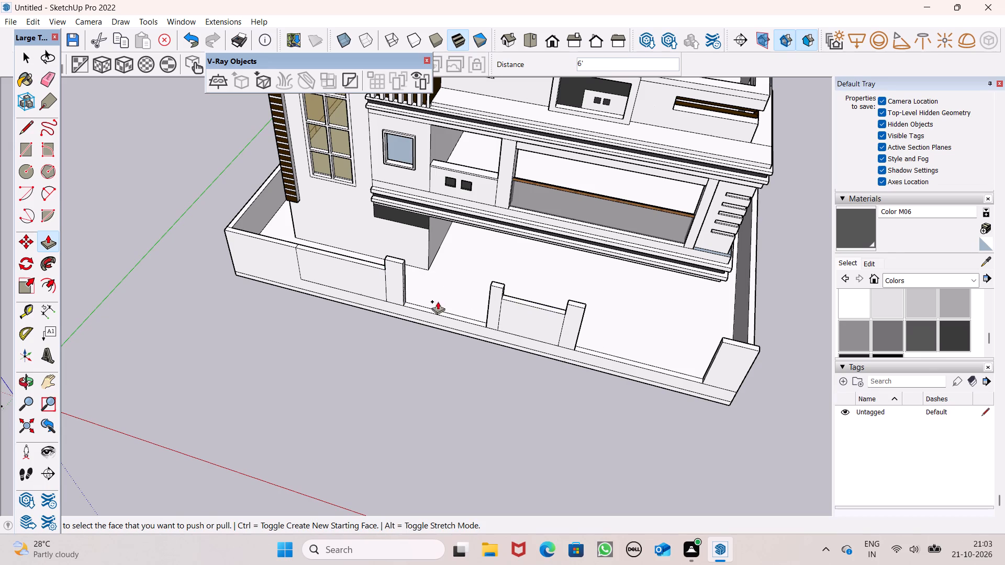
Push/Pull the top of the wall between the middle pillars up 3" as a separate coping band, keeping the original edge.
scroll(508, 313, up, 5)
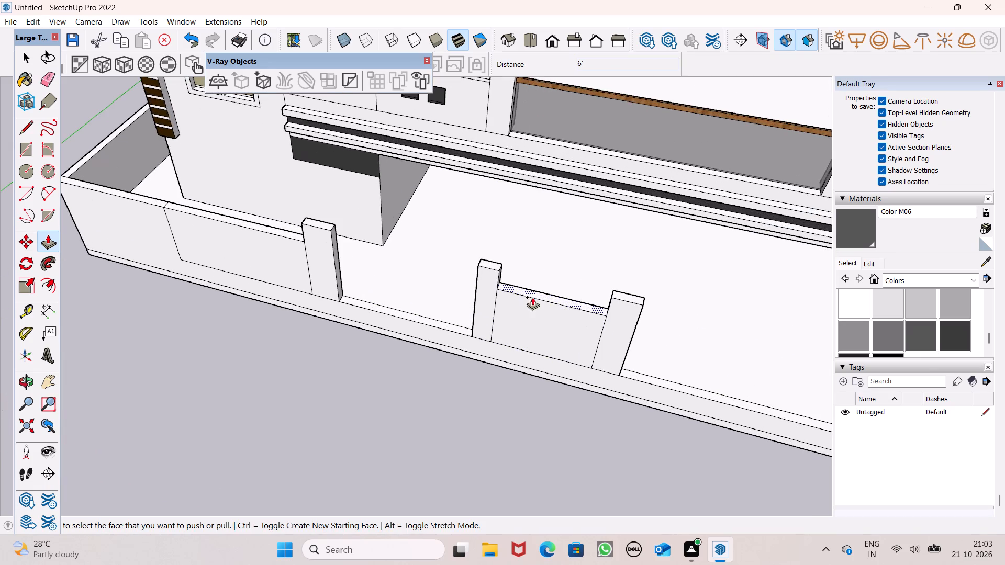
scroll(506, 279, up, 6)
scroll(498, 287, down, 1)
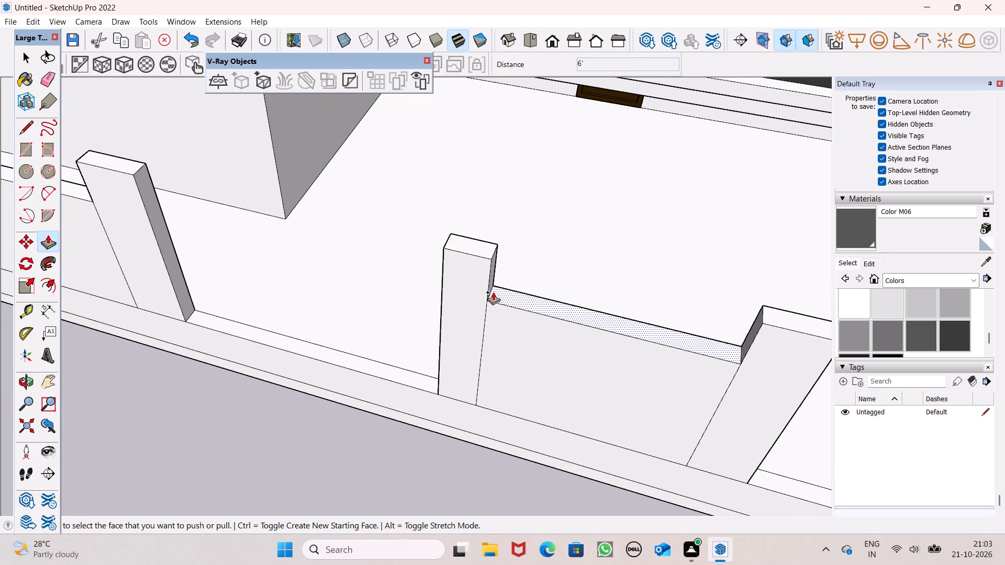
scroll(506, 293, up, 1)
click(507, 293)
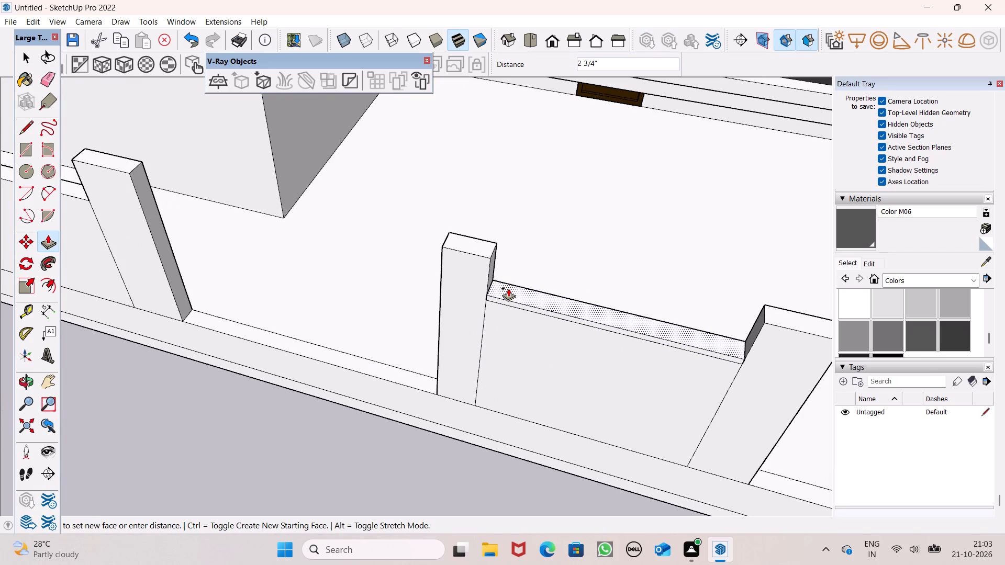
key(3)
key(shift+quotedbl)
key(Return)
Form two thin bands at the top of the pillar ending the front wall, about 2 13/16" down and 2 7/16" up.
scroll(642, 263, up, 1)
scroll(642, 264, down, 7)
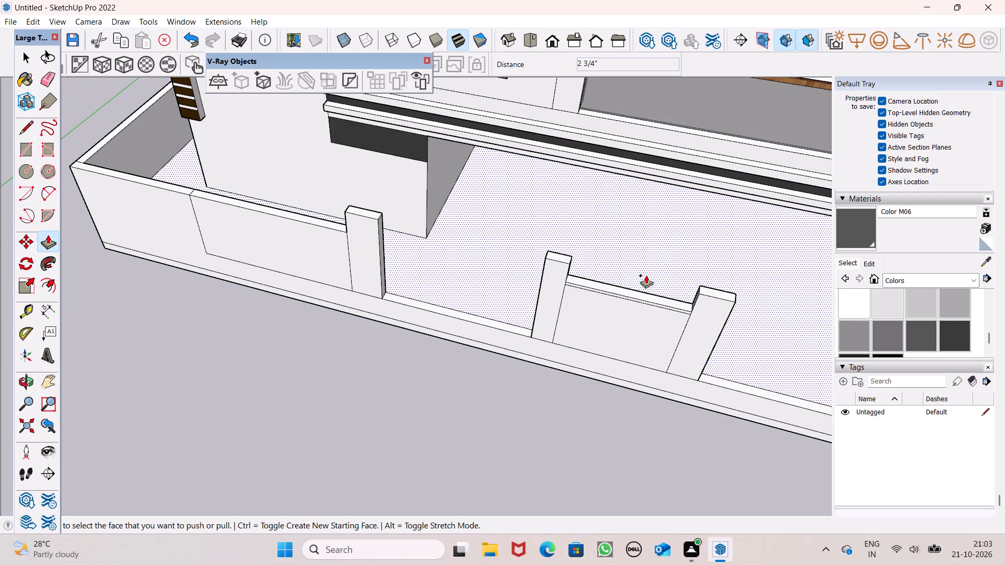
scroll(595, 263, down, 4)
scroll(292, 265, up, 3)
scroll(291, 153, down, 4)
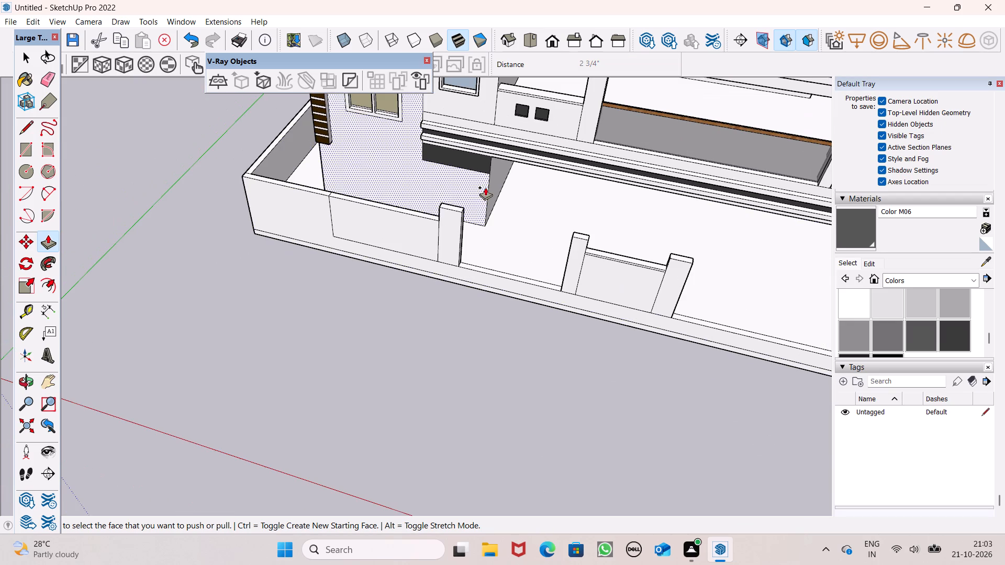
scroll(545, 139, down, 2)
scroll(494, 160, up, 3)
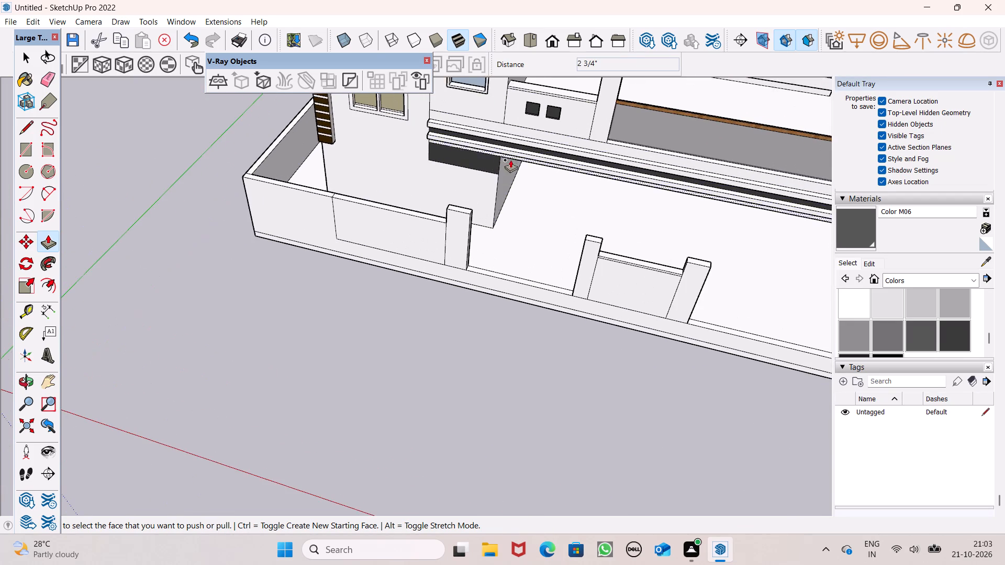
scroll(465, 229, up, 8)
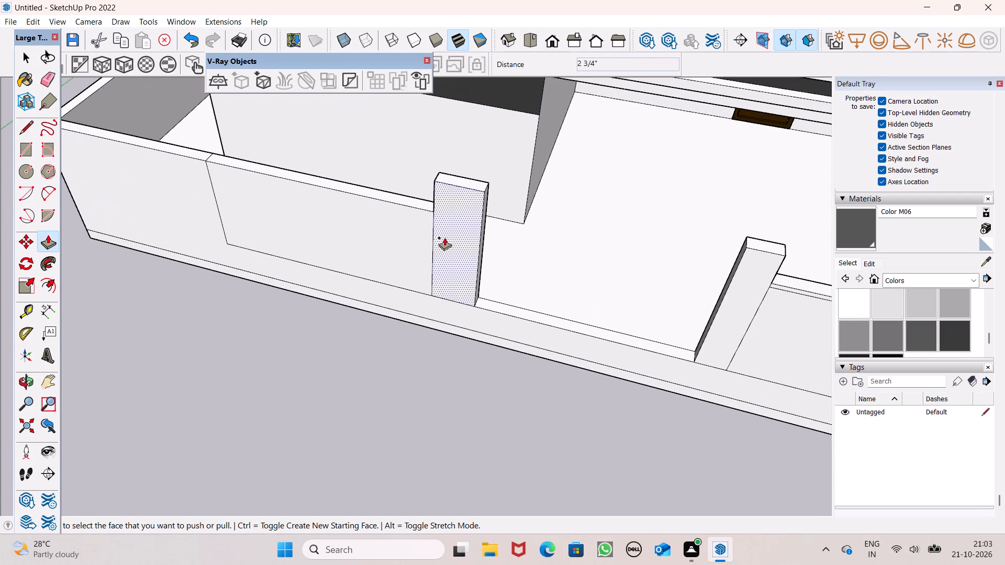
scroll(440, 179, up, 4)
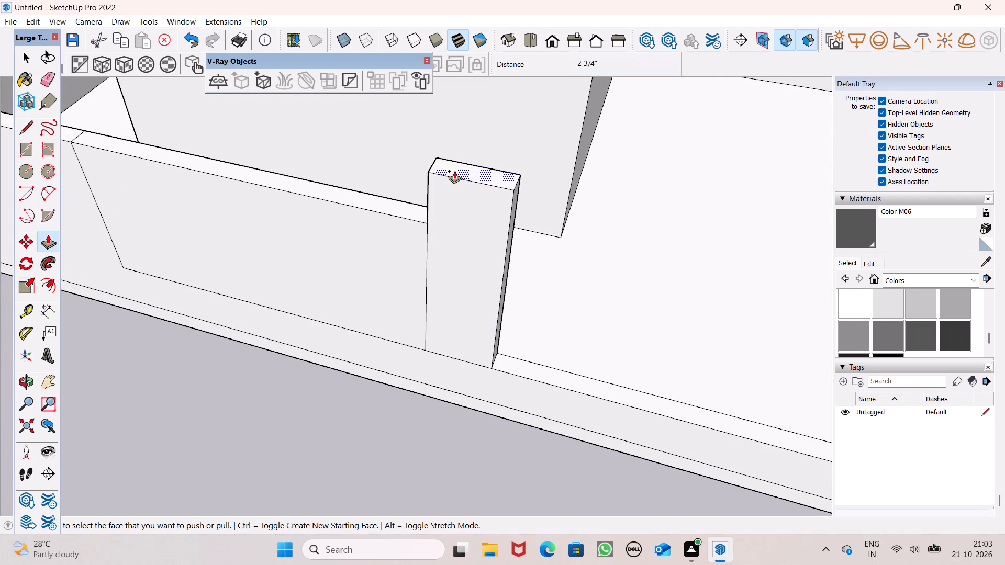
drag(454, 171, 456, 177)
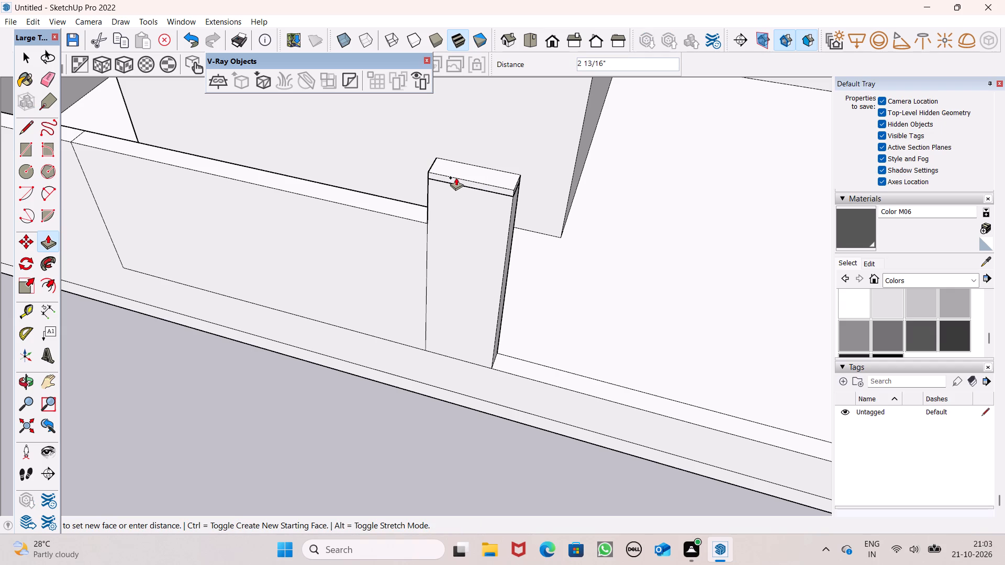
drag(456, 177, 456, 178)
drag(453, 169, 456, 168)
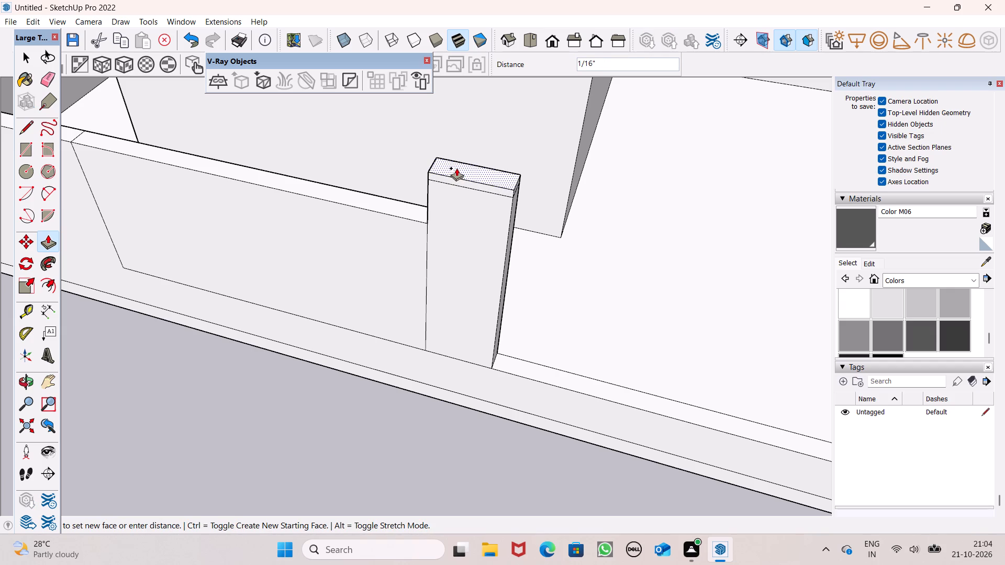
drag(456, 168, 459, 163)
Form matching bands at the top of the second front pillar, about 2 1/8" down and 1 15/16" up from its top face.
scroll(392, 154, down, 1)
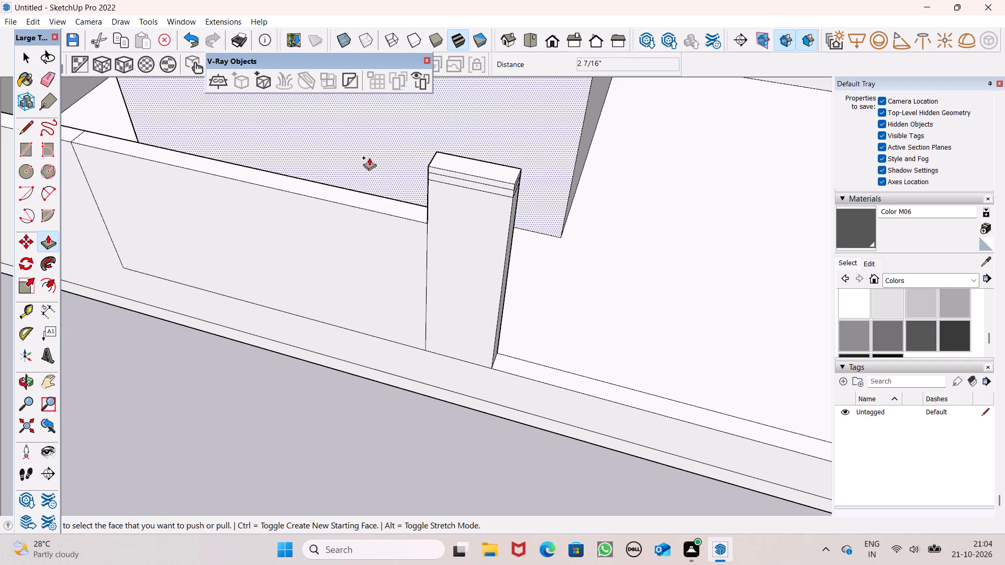
scroll(369, 157, down, 3)
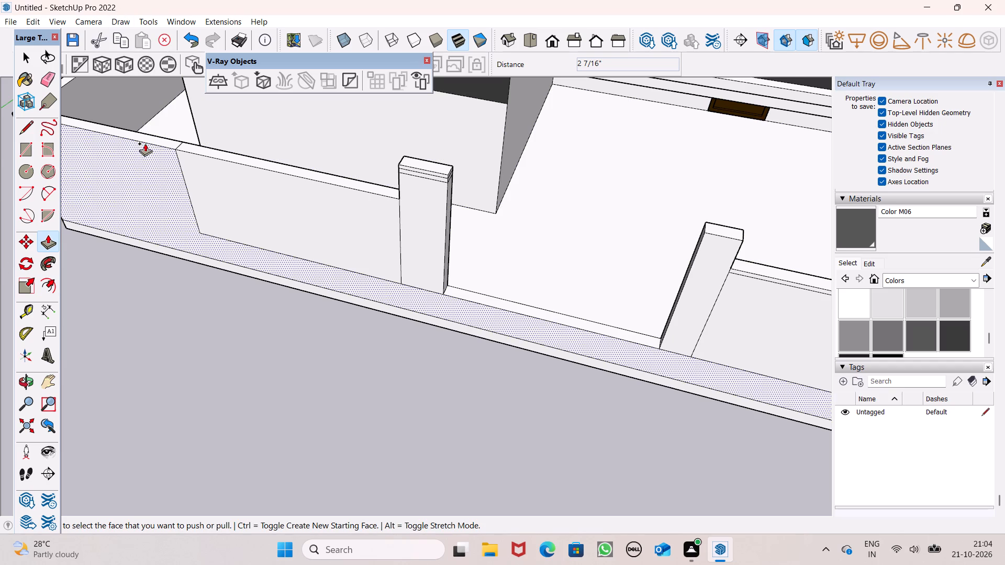
scroll(169, 217, down, 2)
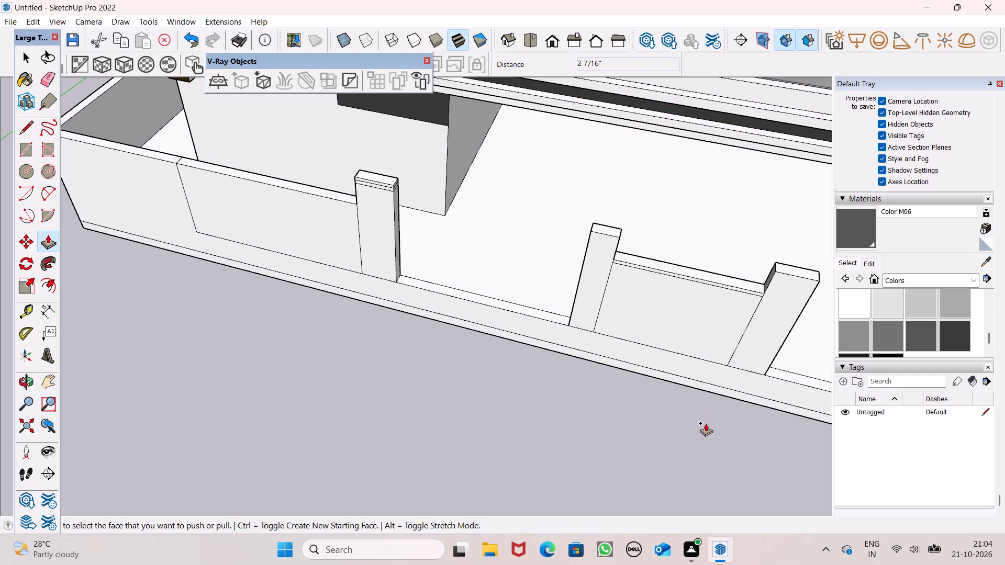
scroll(638, 295, up, 5)
scroll(589, 205, up, 5)
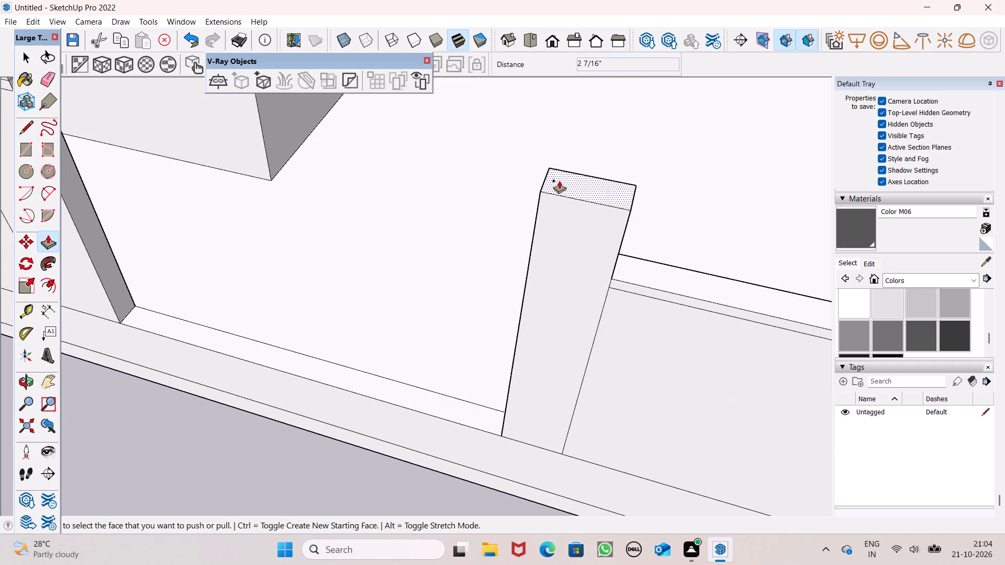
drag(559, 184, 563, 193)
drag(568, 186, 567, 178)
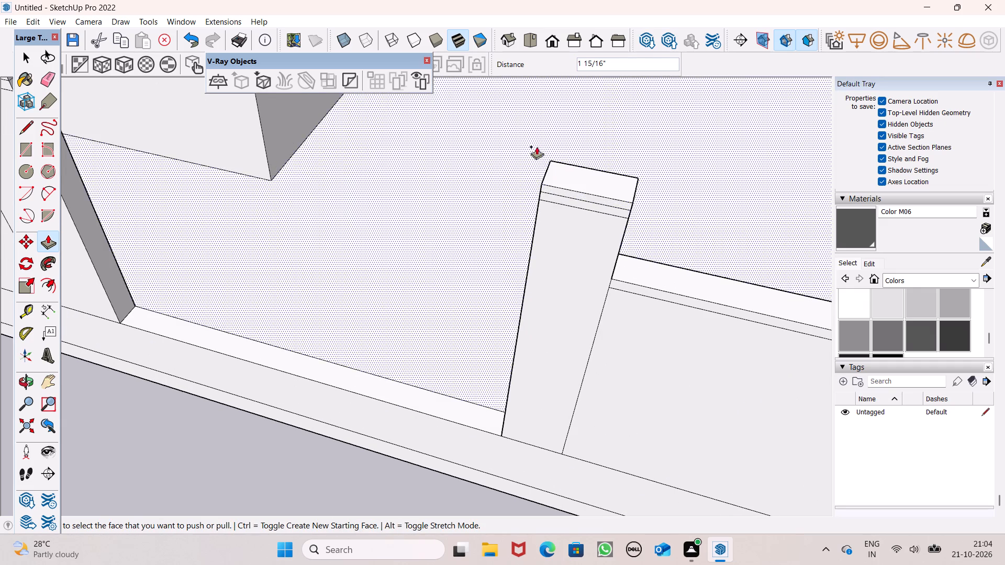
Form matching bands at the top of the third front pillar, one below its top face and one about 1 13/16" above.
scroll(513, 151, down, 5)
scroll(419, 152, down, 4)
scroll(648, 191, up, 11)
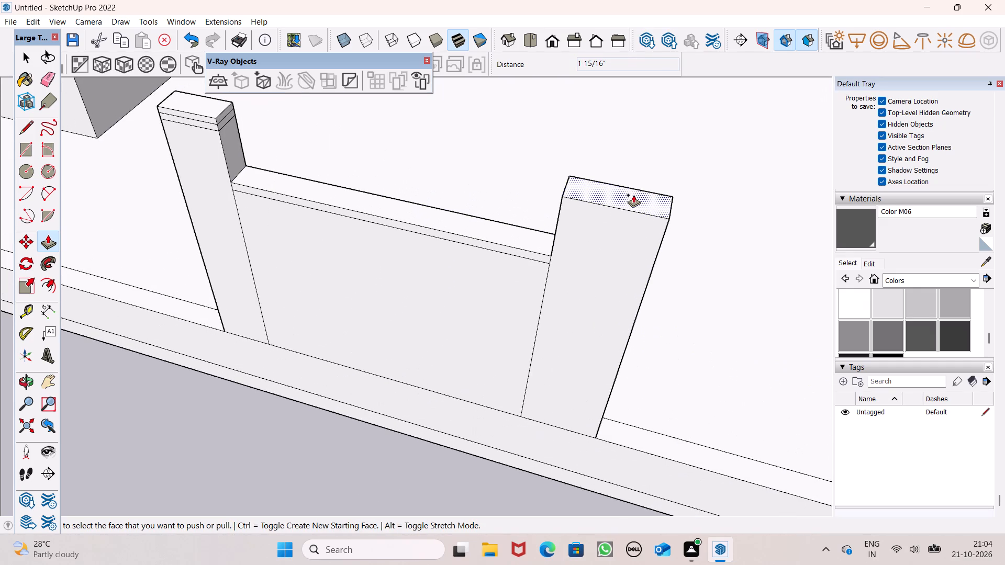
drag(625, 199, 625, 210)
drag(618, 198, 618, 191)
Form matching bands at the top of the wide corner pillar, one below its top face and one about 4 1/8" above.
scroll(401, 161, down, 9)
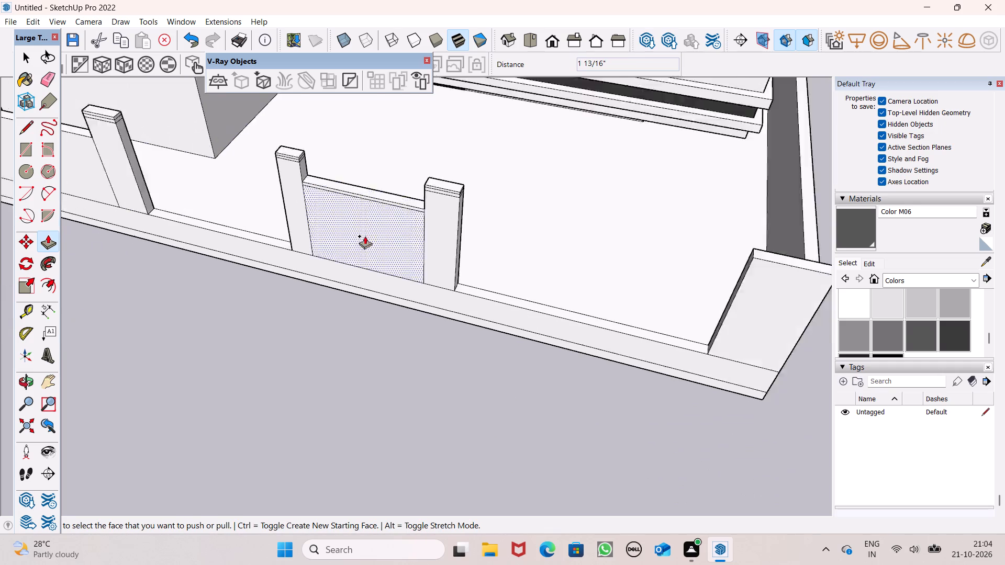
scroll(365, 236, down, 3)
scroll(649, 252, up, 6)
scroll(604, 258, up, 4)
drag(602, 241, 603, 247)
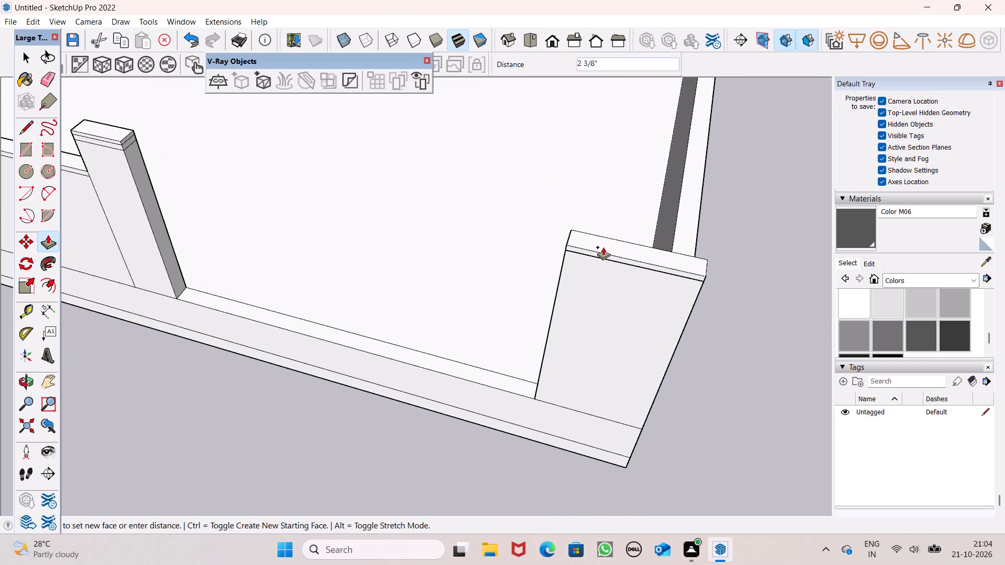
drag(603, 247, 603, 251)
drag(599, 243, 600, 234)
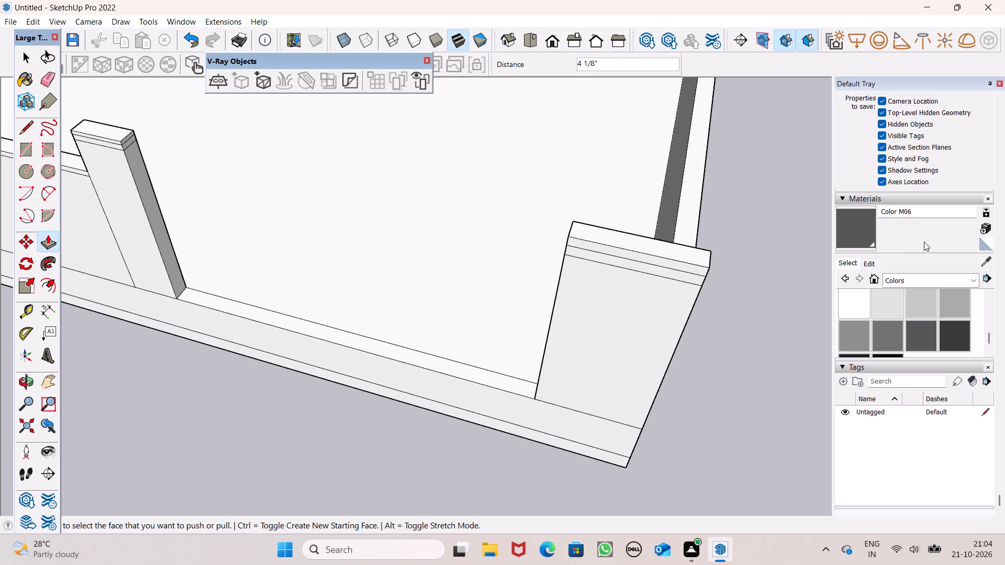
key(space)
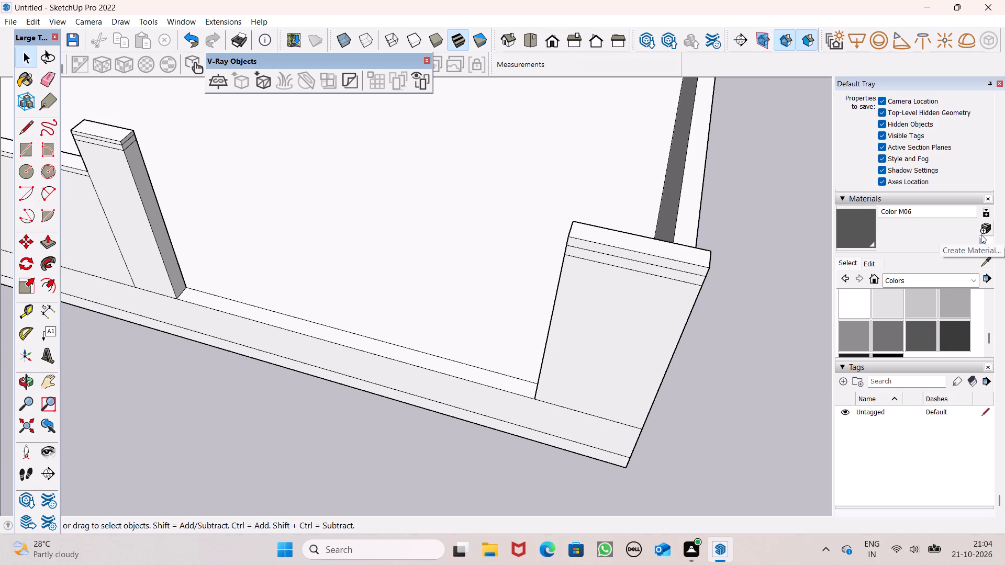
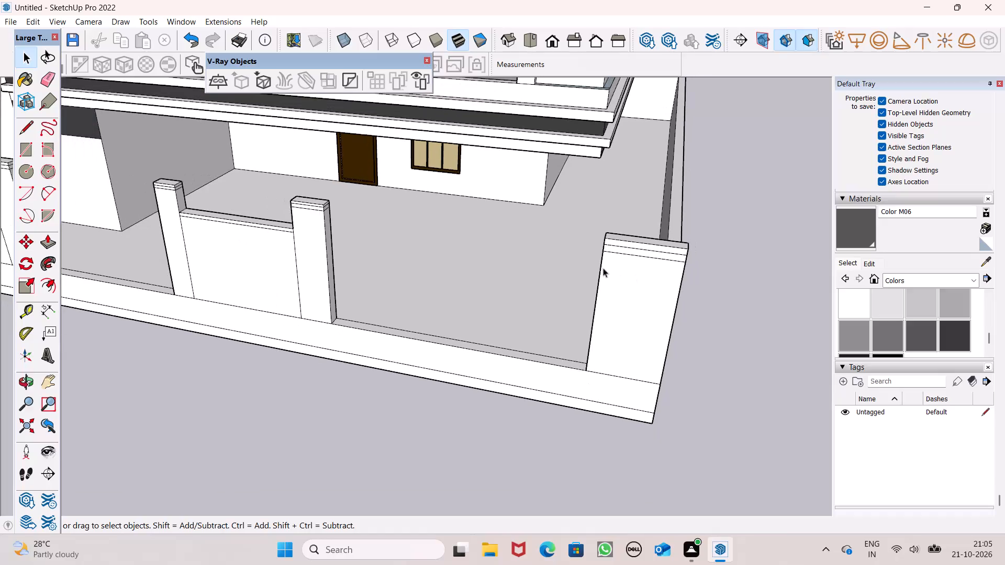
Push/Pull the lower band atop the pillar ending the front wall outward, about 1 11/16" on its street face and 1 3/16" on its wall side.
scroll(551, 257, down, 3)
middle_drag(534, 259, 707, 264)
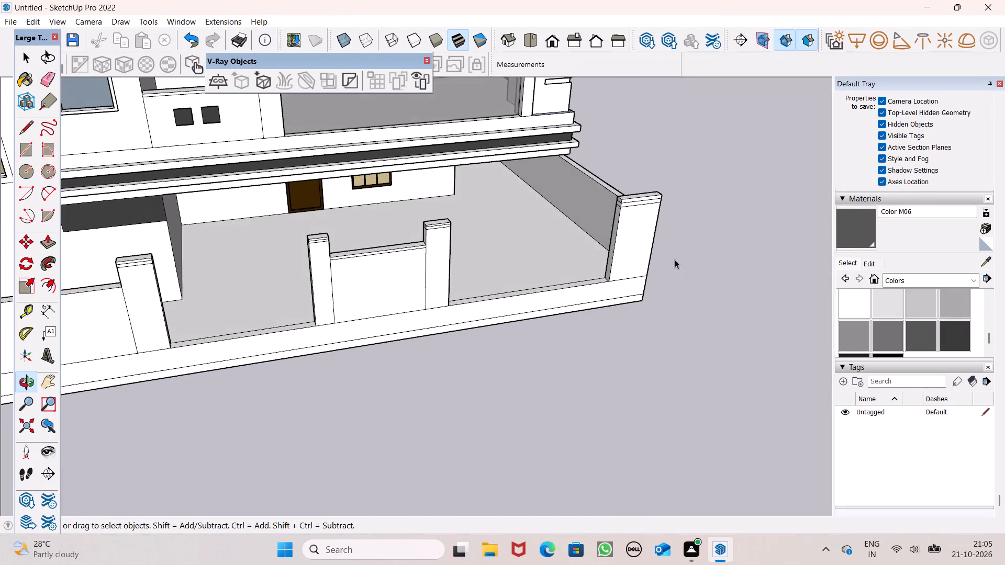
scroll(437, 210, down, 6)
scroll(394, 225, down, 3)
scroll(340, 222, up, 3)
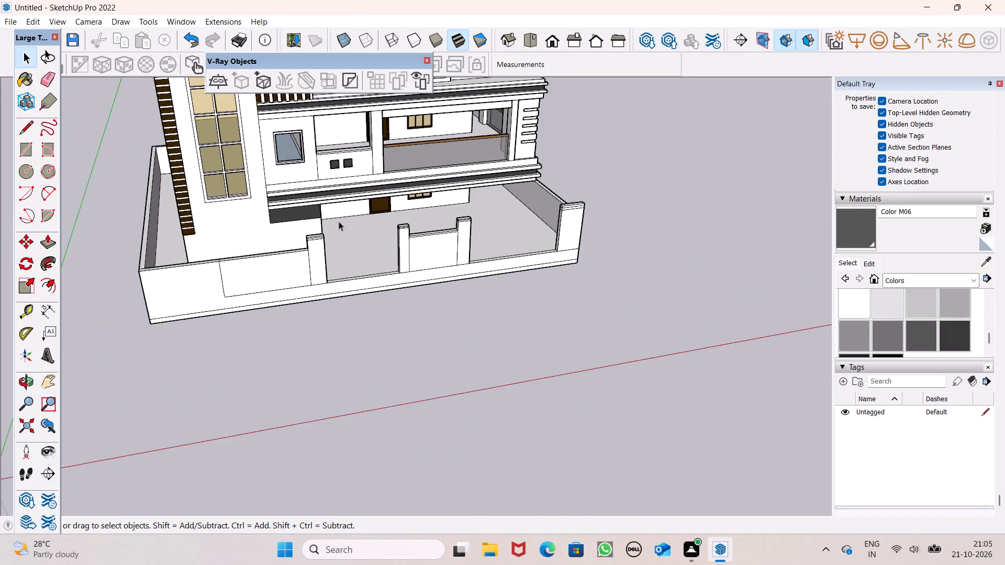
scroll(529, 188, down, 6)
scroll(255, 255, up, 7)
scroll(455, 213, up, 5)
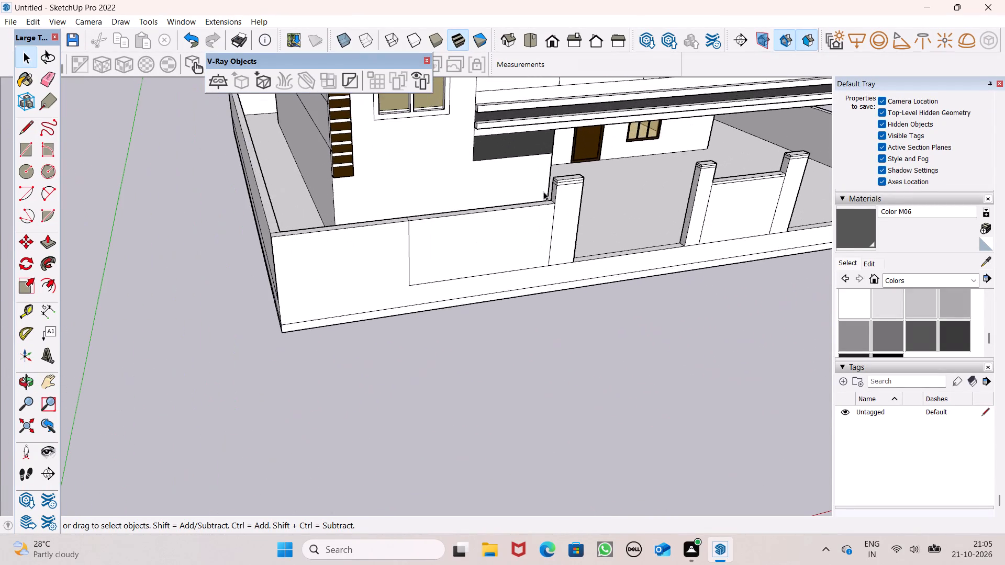
scroll(543, 191, up, 1)
scroll(582, 169, up, 7)
scroll(579, 176, down, 1)
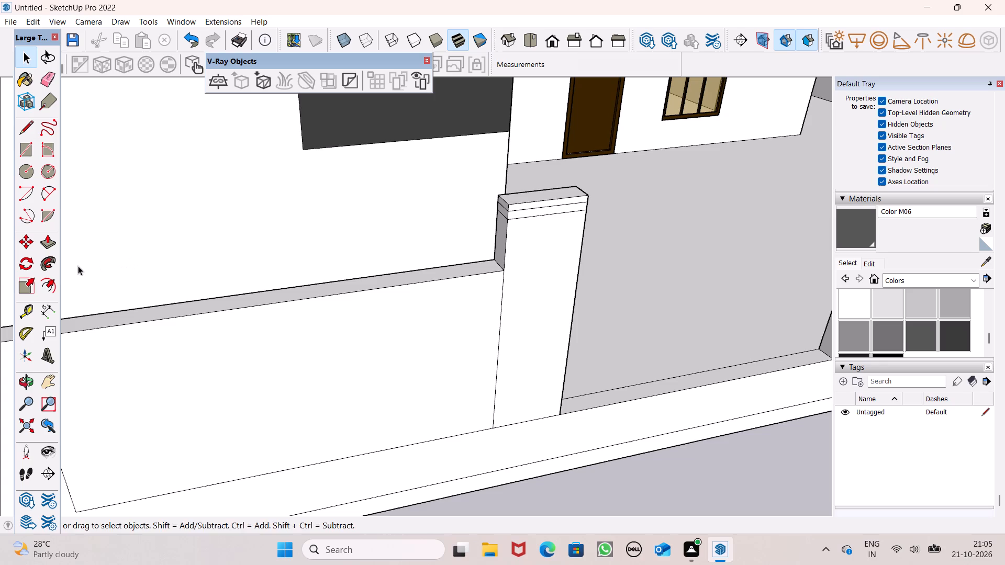
click(46, 247)
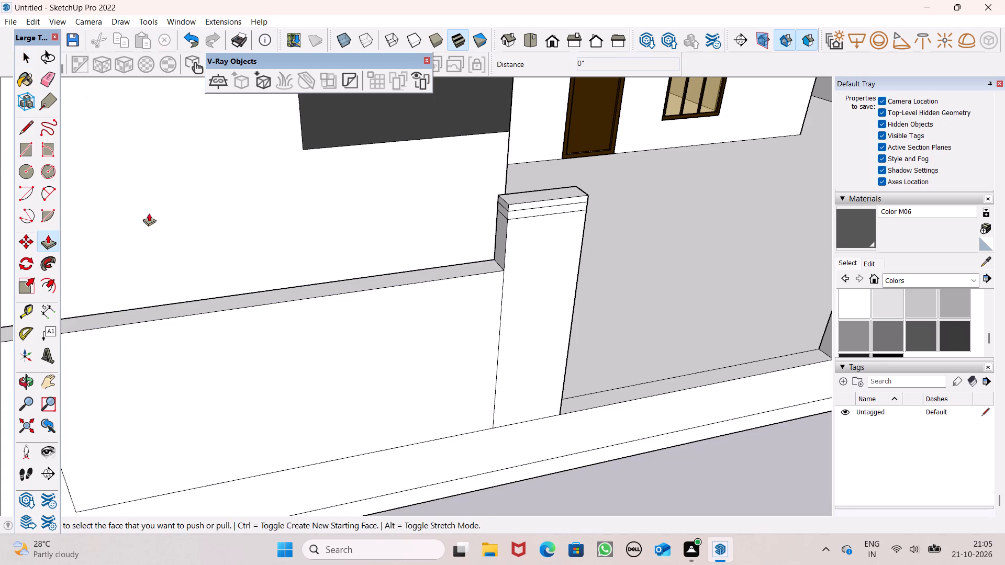
scroll(588, 260, up, 4)
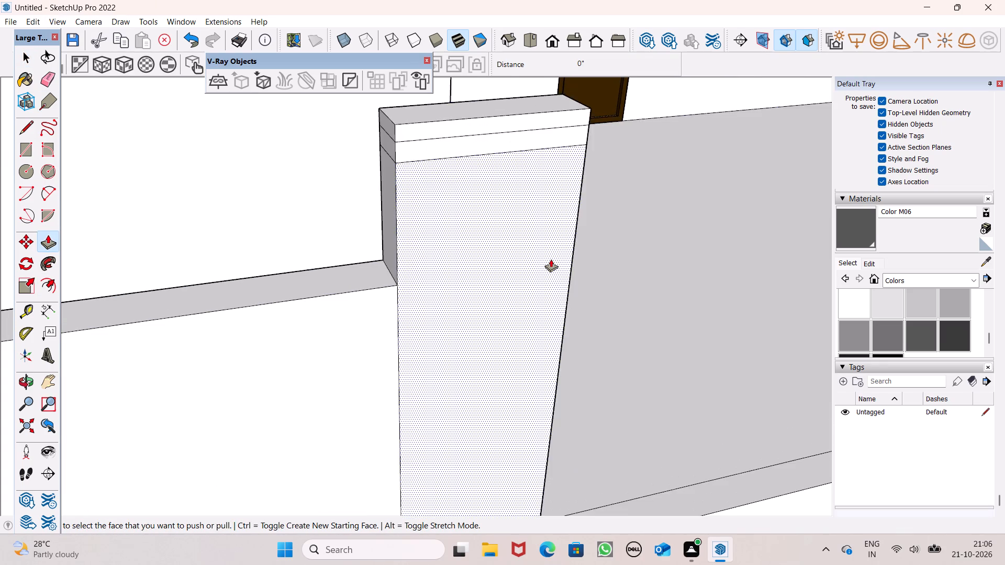
scroll(551, 259, down, 3)
middle_drag(549, 263, 658, 313)
scroll(411, 237, up, 4)
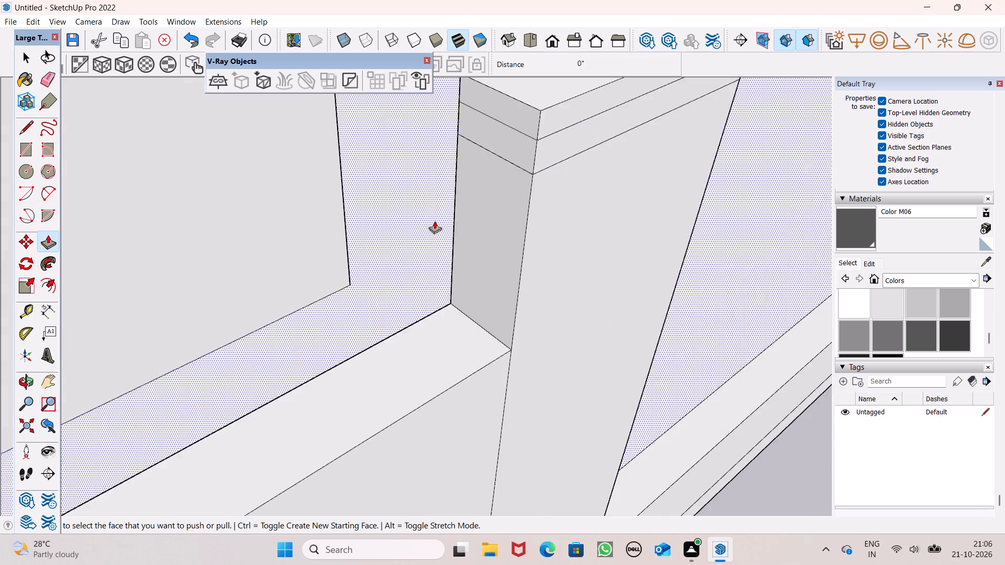
scroll(434, 221, up, 1)
scroll(519, 166, down, 4)
scroll(559, 186, down, 5)
middle_drag(602, 197, 595, 224)
scroll(559, 212, down, 5)
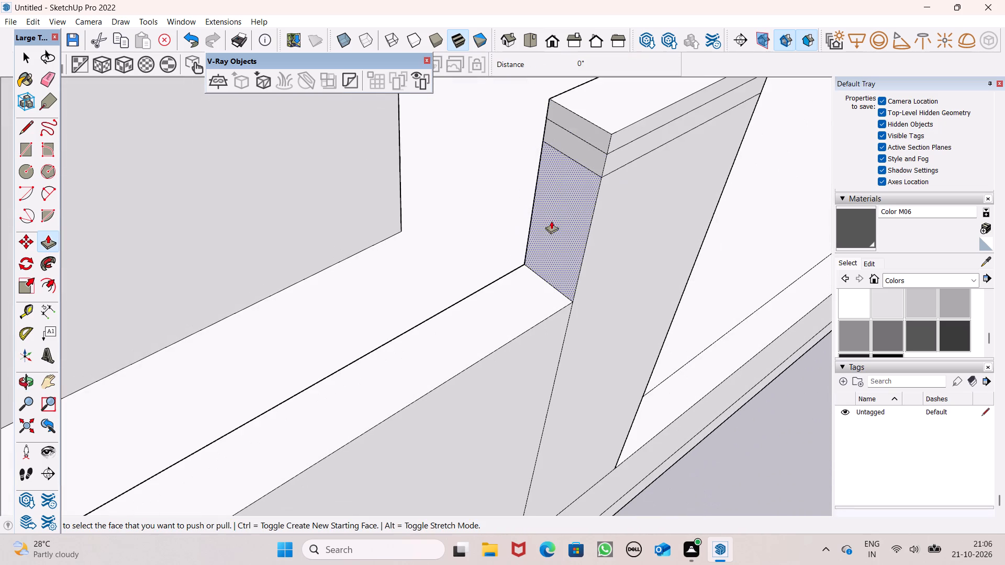
scroll(606, 170, up, 3)
drag(610, 167, 627, 176)
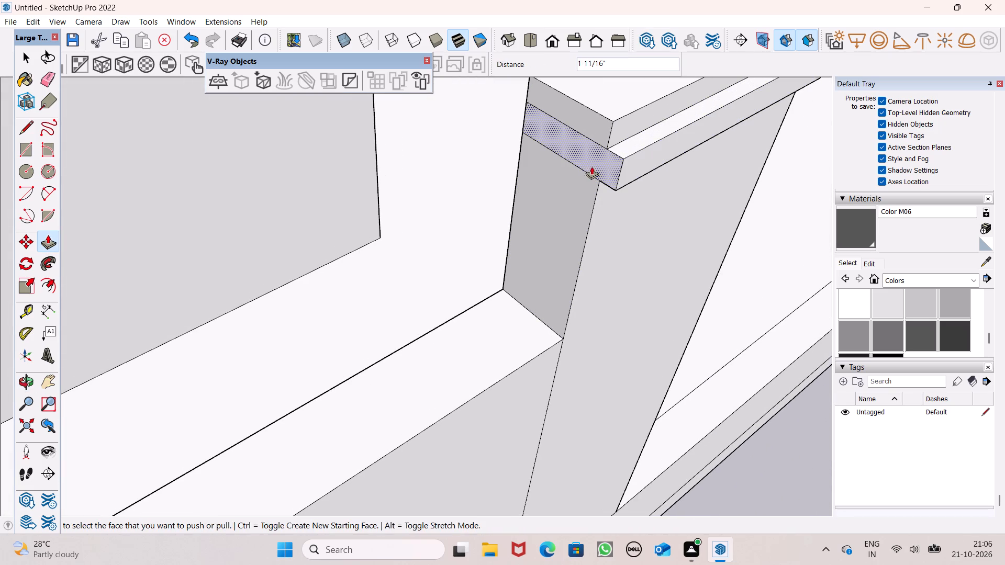
drag(594, 165, 586, 175)
scroll(578, 173, down, 10)
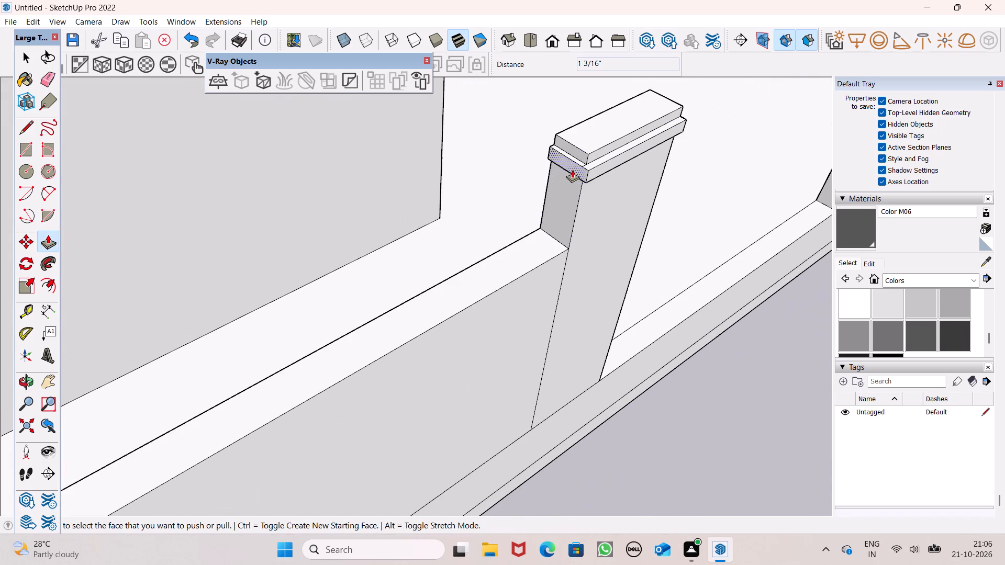
Extend the same pillar's lower band outward about 1 1/16" on the side facing the opening and about 2" toward the house.
scroll(566, 161, down, 4)
middle_drag(579, 193, 193, 198)
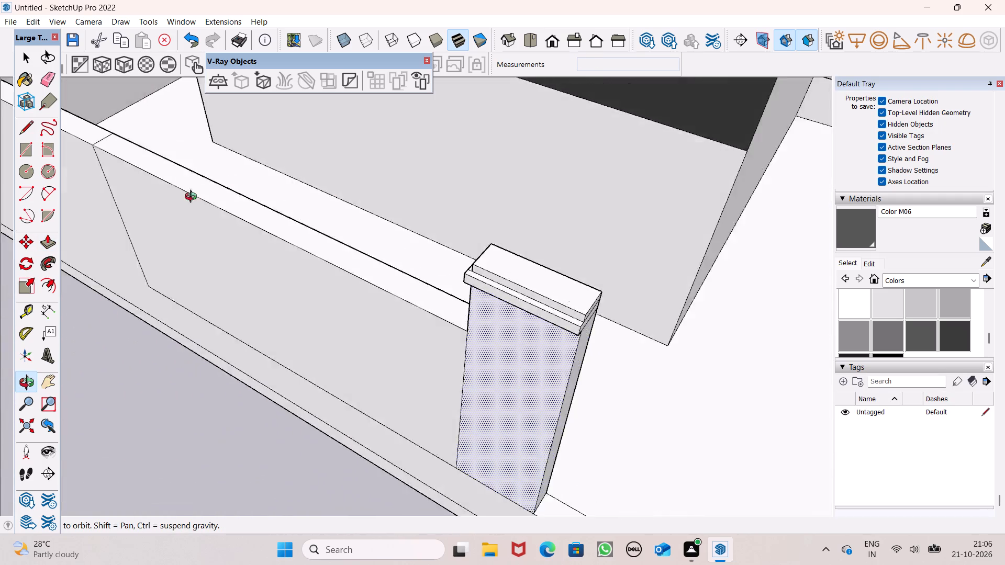
middle_drag(193, 198, 133, 210)
middle_drag(462, 357, 352, 287)
scroll(351, 287, up, 1)
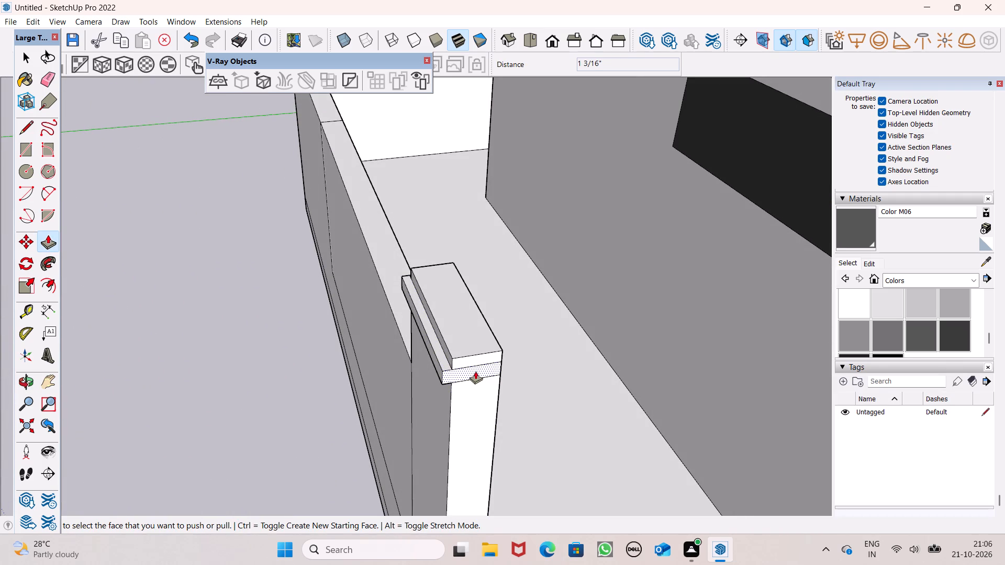
click(475, 371)
scroll(491, 357, down, 2)
middle_drag(497, 370, 287, 372)
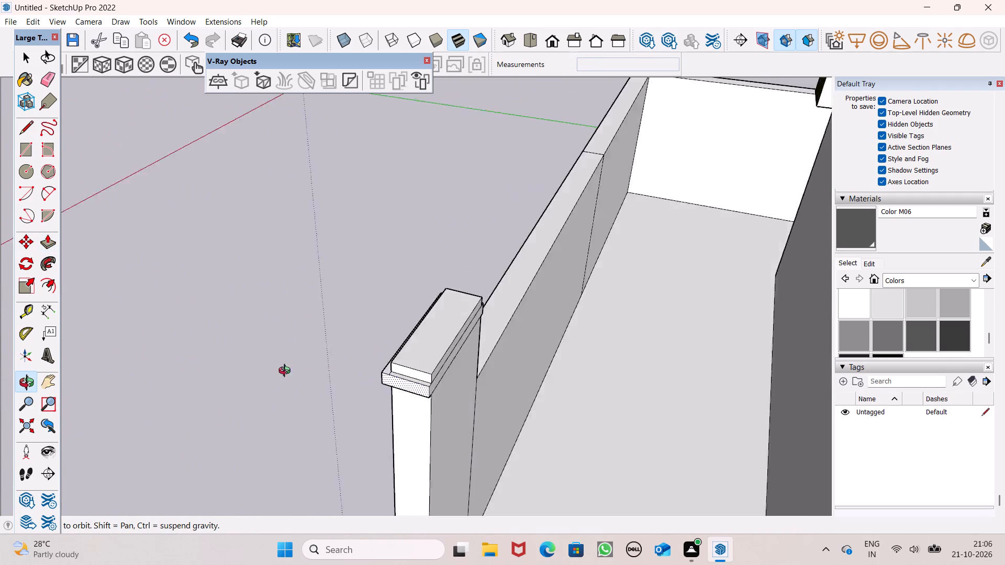
middle_drag(287, 372, 269, 372)
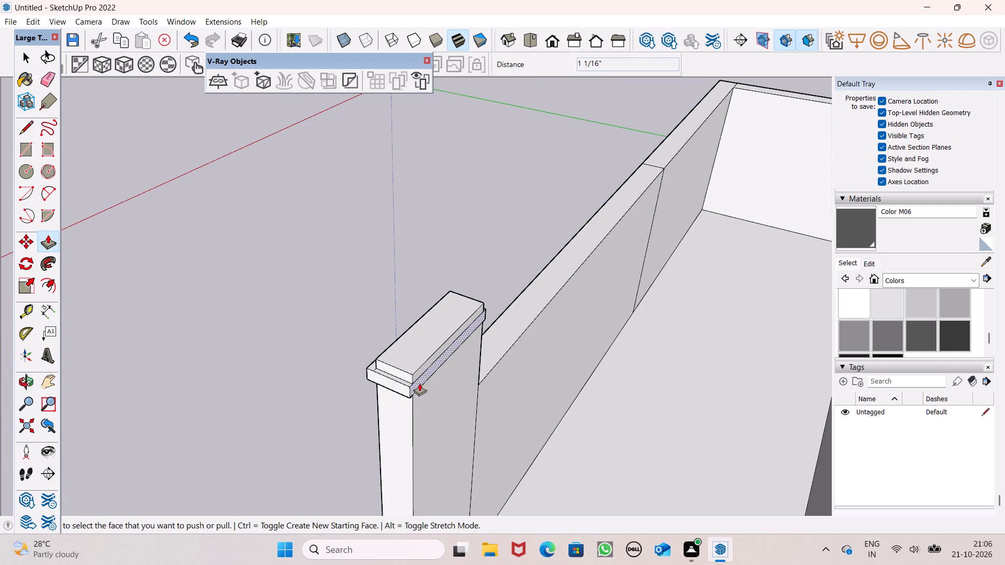
drag(419, 383, 429, 383)
Pull the second front pillar's lower band outward, about 2 3/4" on its street face and 1 3/16" on the side facing the opening.
scroll(403, 319, down, 5)
middle_drag(451, 335, 450, 335)
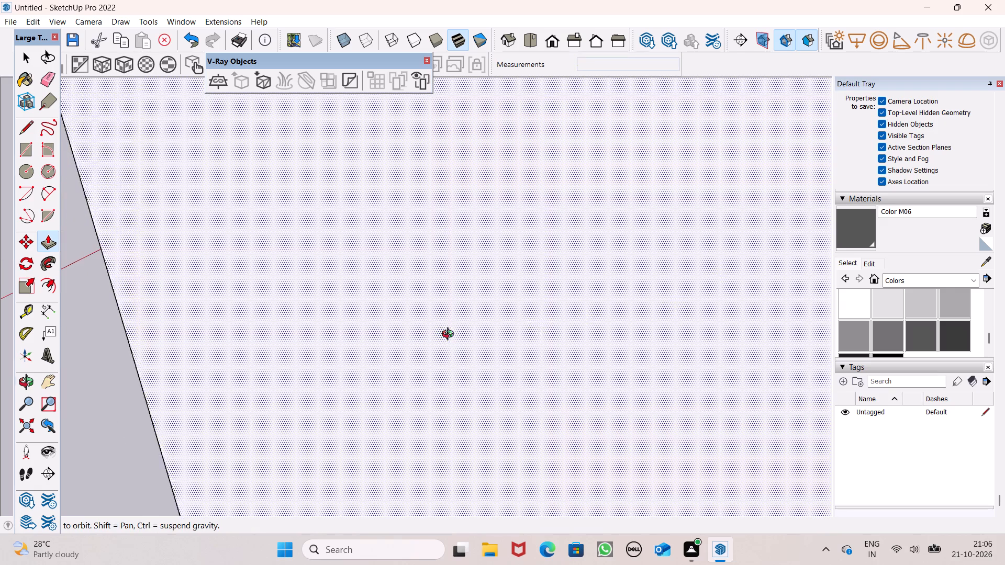
middle_drag(450, 335, 724, 277)
click(553, 40)
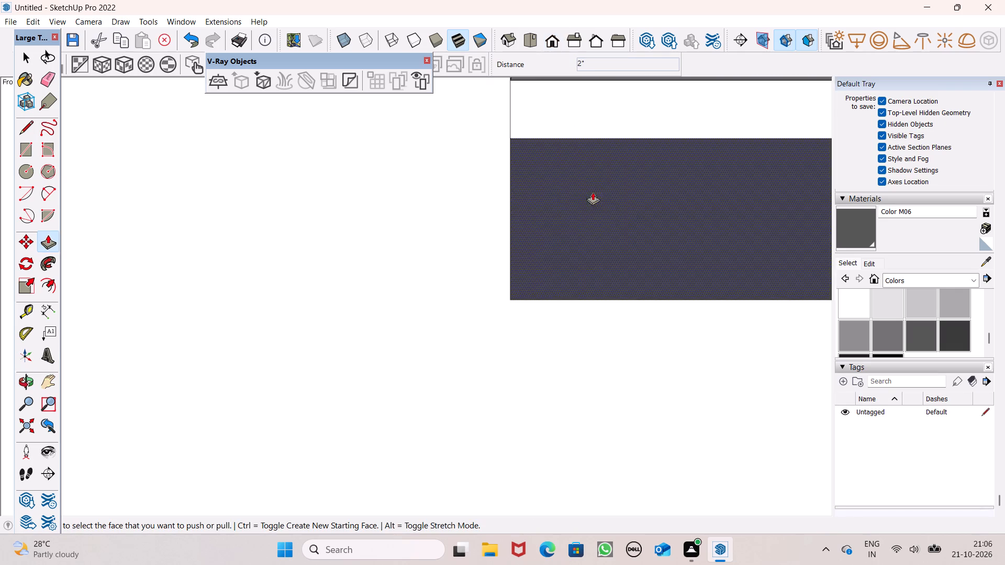
scroll(587, 245, down, 7)
scroll(426, 282, down, 13)
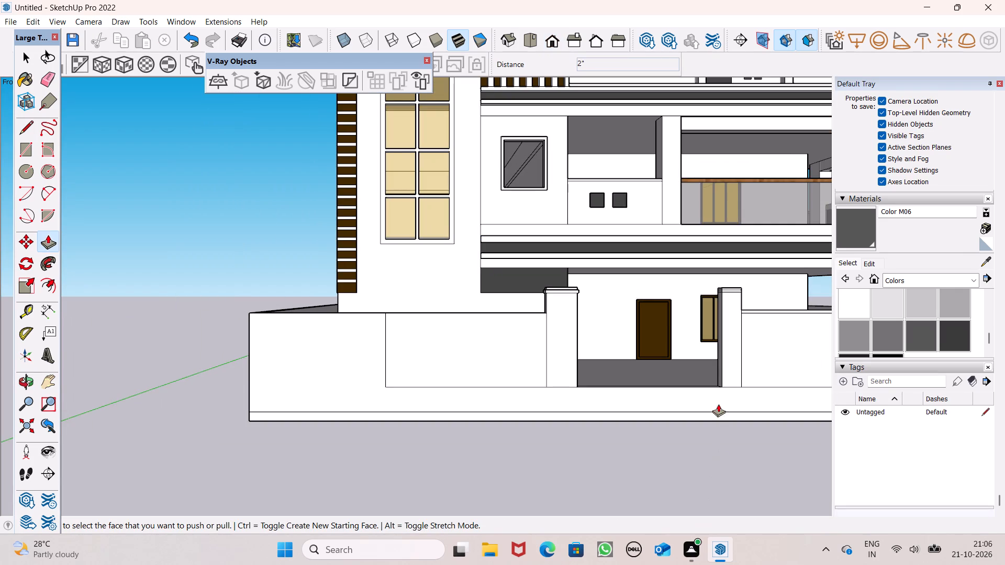
middle_drag(713, 403, 691, 508)
scroll(693, 500, up, 7)
scroll(737, 340, up, 7)
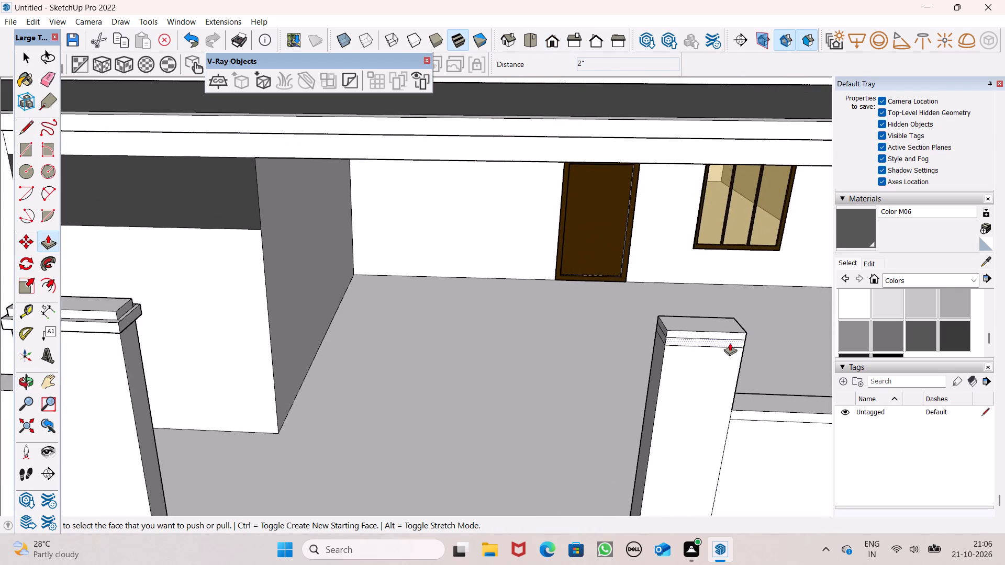
scroll(718, 341, up, 5)
drag(707, 341, 712, 349)
middle_drag(636, 375, 633, 376)
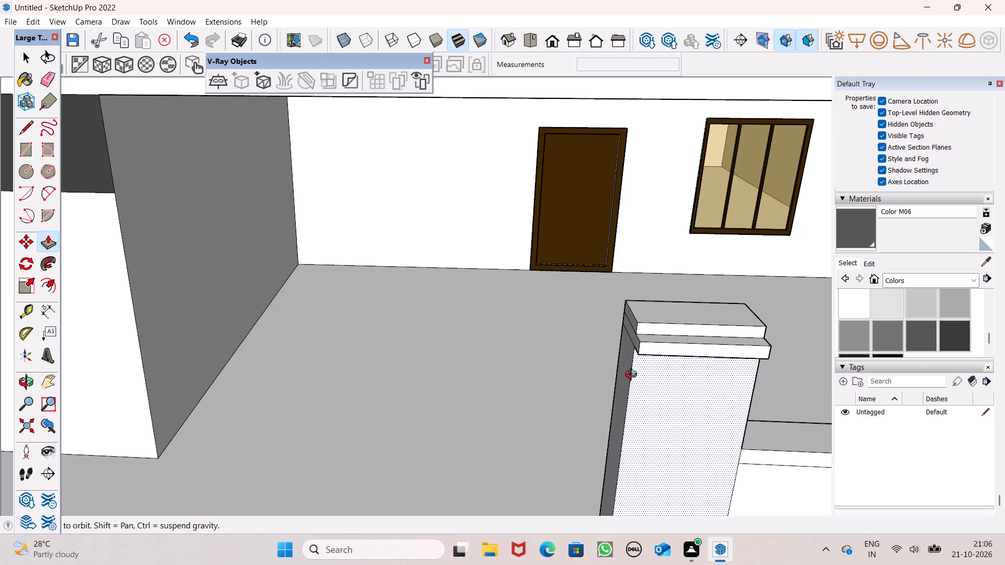
middle_drag(633, 376, 695, 395)
scroll(646, 346, up, 7)
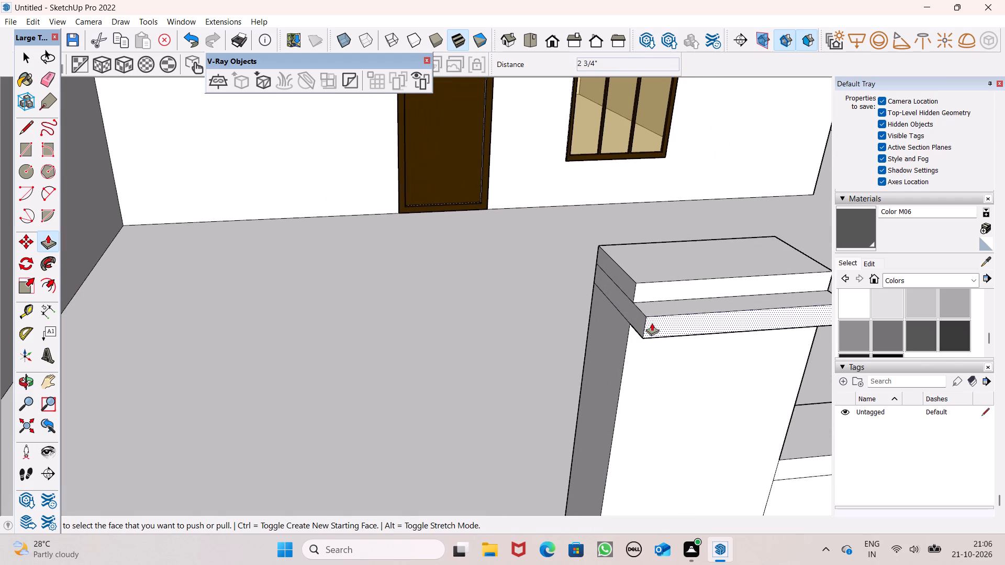
drag(652, 323, 647, 318)
drag(635, 317, 622, 325)
Extend the second front pillar's lower band outward about 1 11/16" on its wall side and about 1 3/16" toward the house.
scroll(604, 306, down, 9)
scroll(694, 266, down, 4)
middle_drag(714, 300, 695, 313)
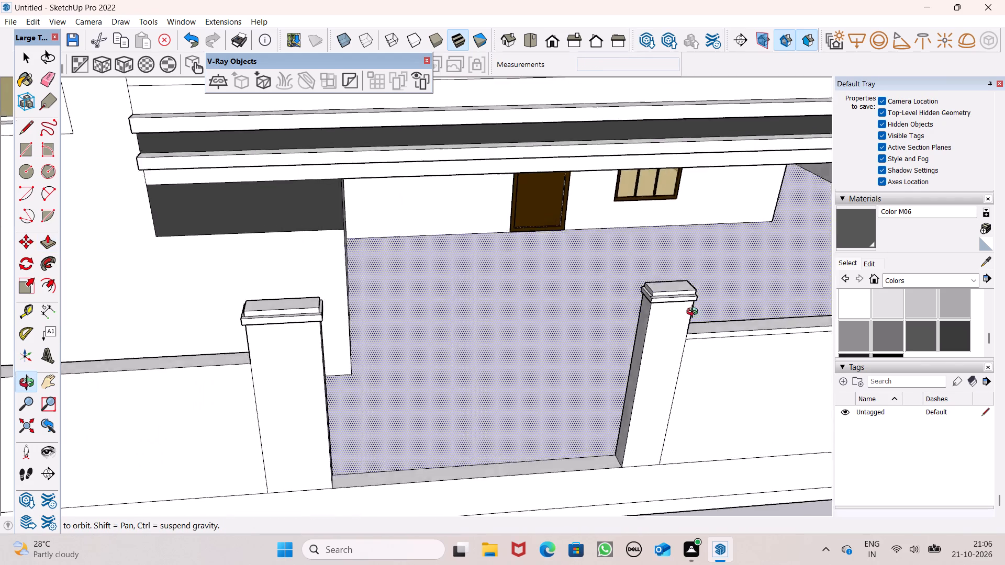
middle_drag(695, 313, 438, 318)
scroll(549, 309, down, 4)
scroll(471, 370, up, 7)
middle_drag(473, 341, 437, 364)
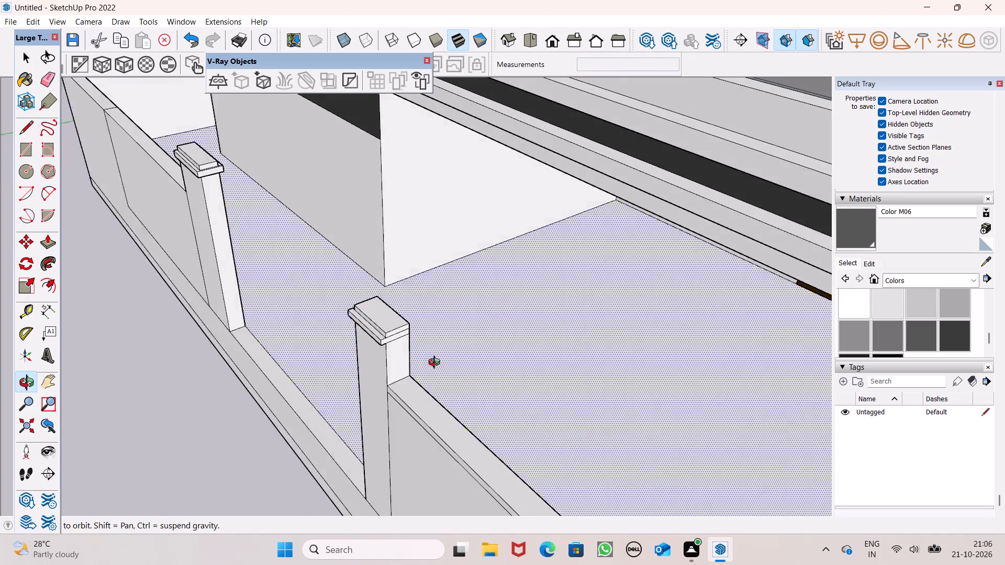
middle_drag(437, 364, 430, 356)
scroll(401, 333, up, 6)
scroll(663, 280, down, 6)
middle_drag(679, 327, 607, 358)
scroll(606, 357, up, 1)
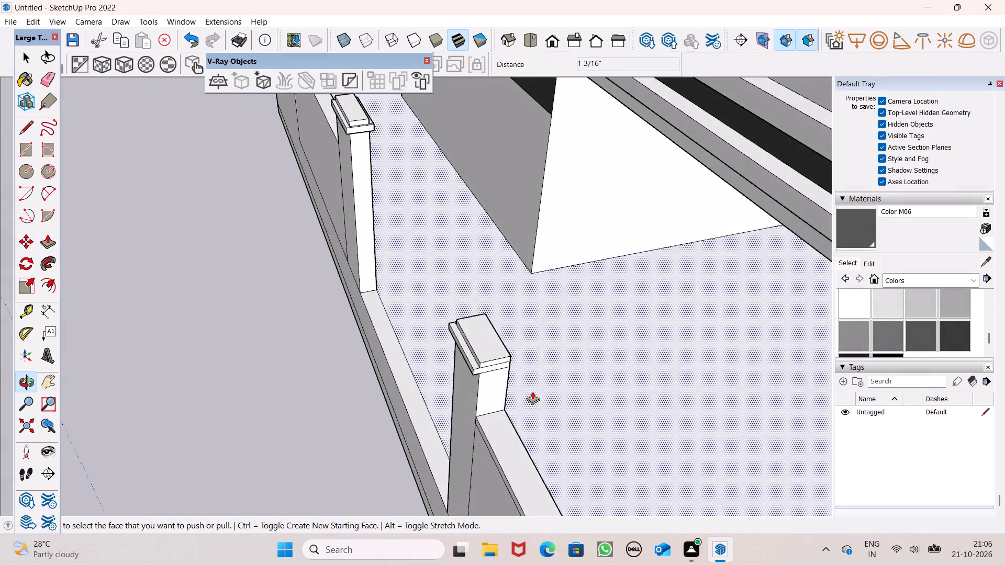
scroll(511, 399, up, 5)
drag(447, 346, 454, 354)
scroll(512, 310, down, 2)
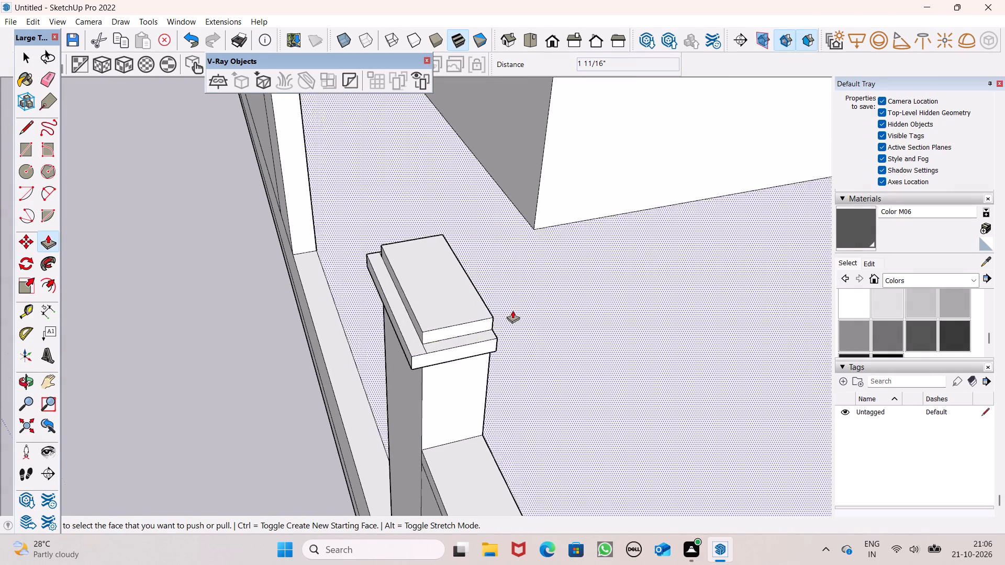
scroll(512, 310, down, 2)
middle_drag(545, 339, 390, 336)
scroll(348, 324, up, 6)
scroll(459, 228, down, 2)
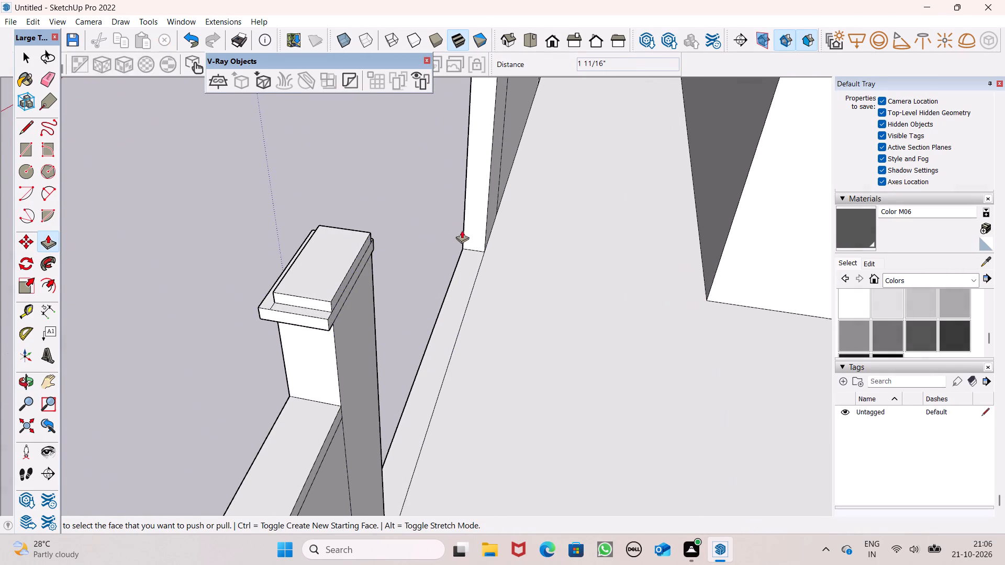
scroll(462, 230, down, 4)
middle_drag(470, 263, 460, 220)
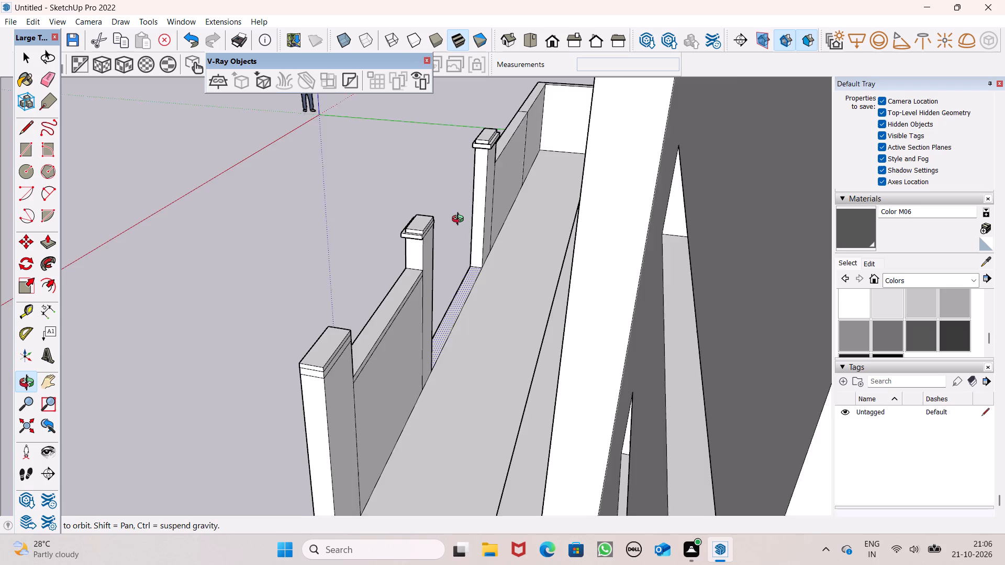
middle_drag(460, 220, 462, 251)
scroll(423, 262, up, 8)
scroll(422, 219, up, 6)
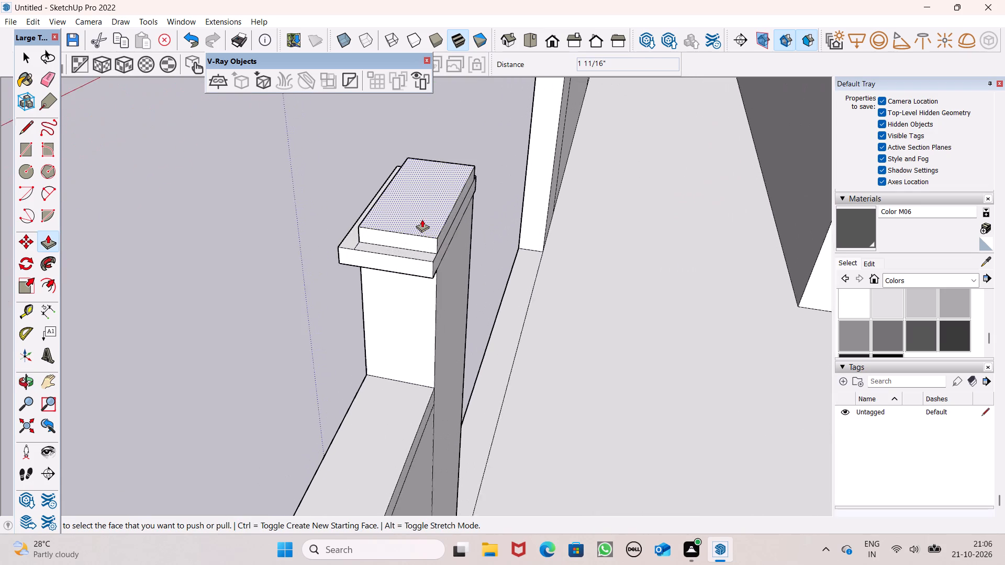
scroll(422, 219, up, 2)
middle_drag(437, 239, 416, 243)
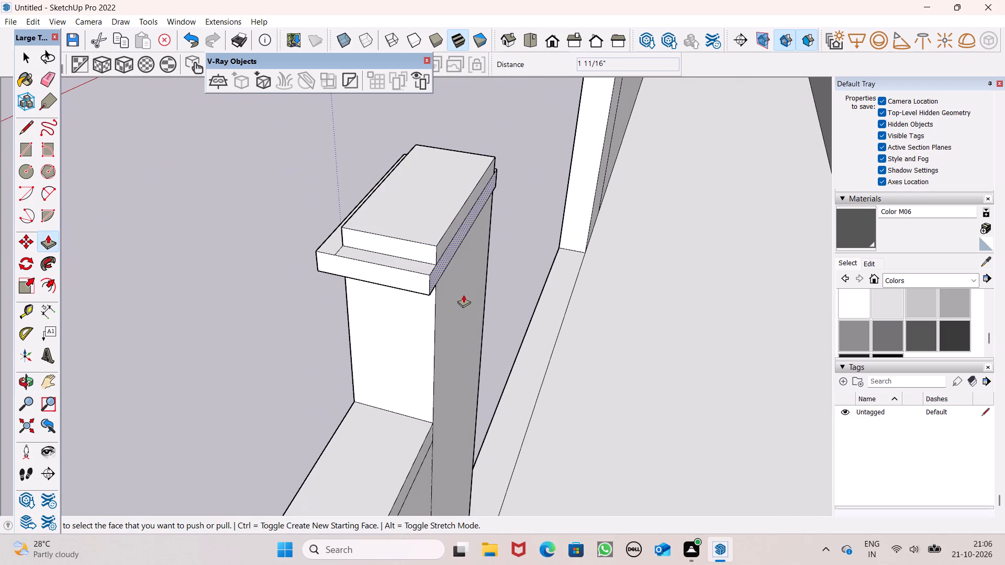
scroll(493, 321, up, 1)
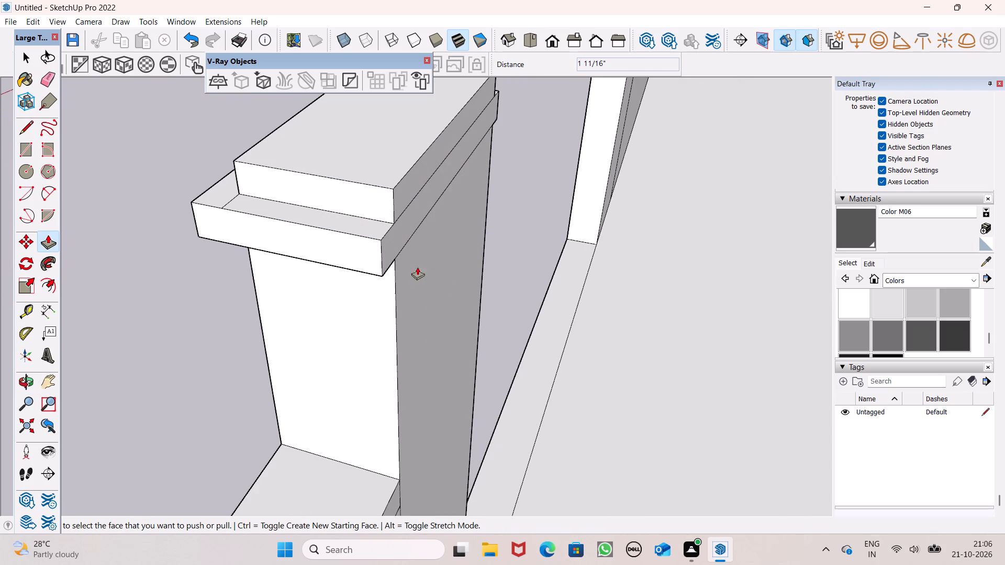
drag(390, 248, 411, 253)
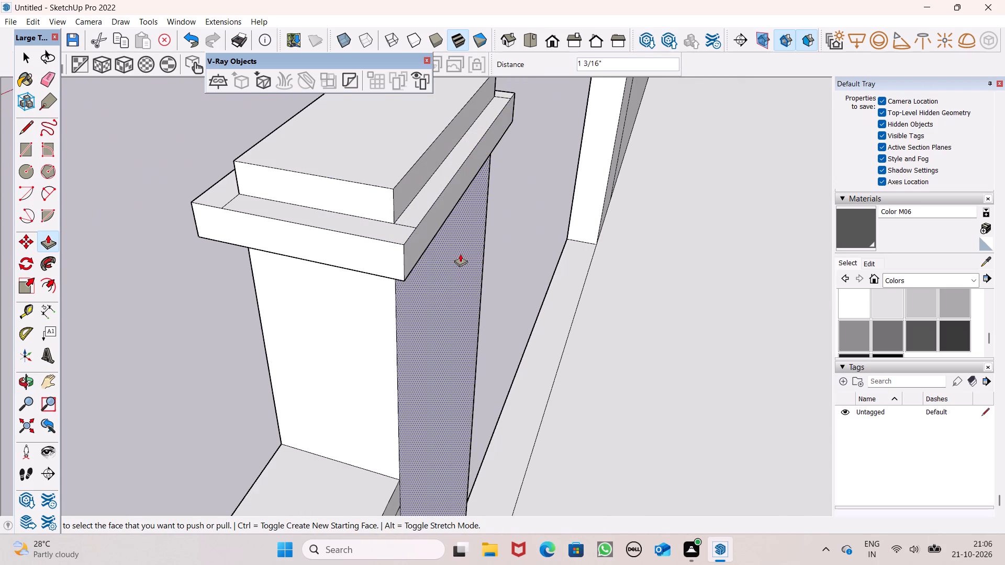
Push/Pull the third front pillar's lower band outward toward the house and about 1 7/16" on the side facing away from the wall.
scroll(461, 254, down, 11)
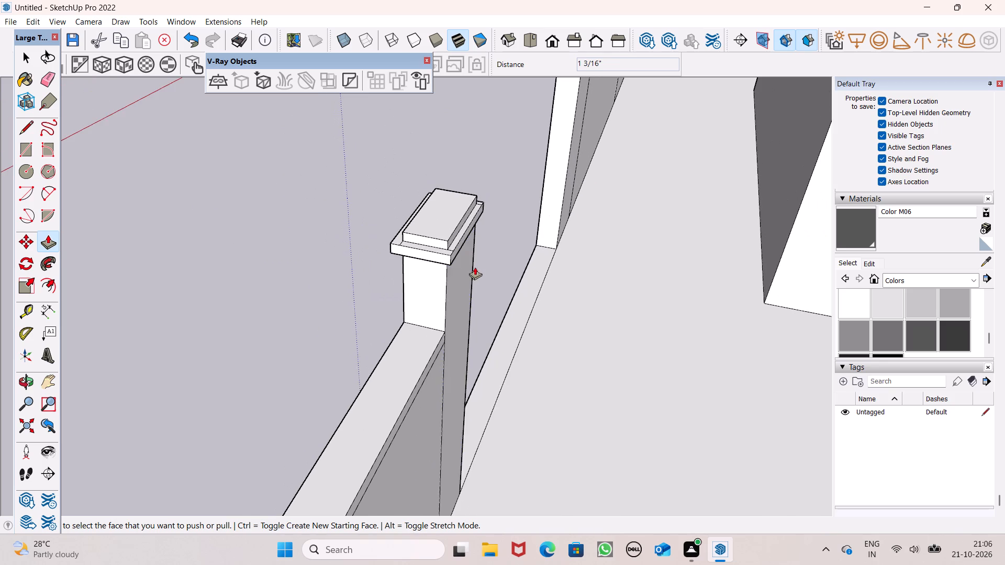
scroll(542, 240, down, 9)
middle_drag(504, 292, 542, 302)
scroll(502, 336, up, 3)
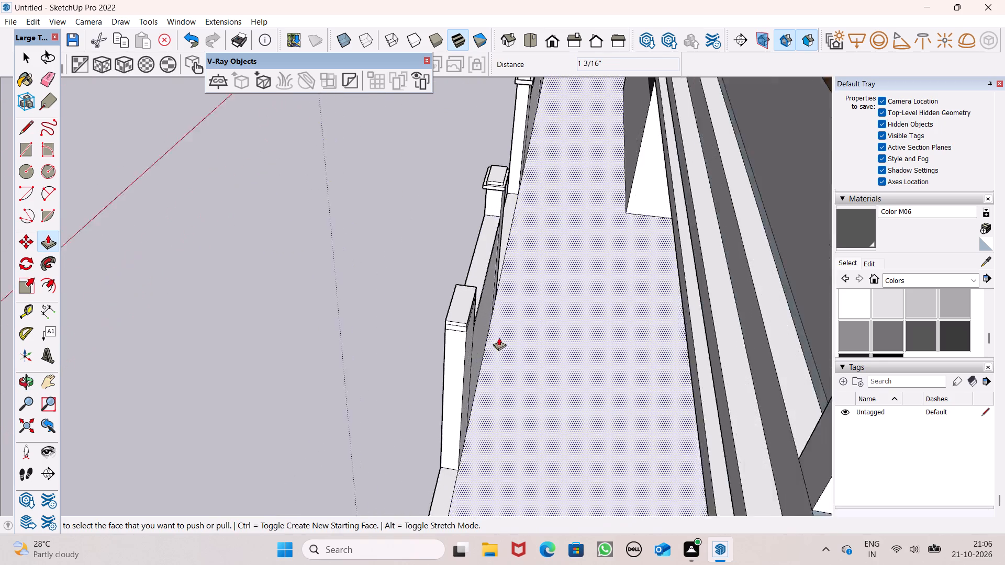
scroll(499, 337, up, 3)
scroll(437, 326, up, 4)
middle_drag(473, 327, 388, 325)
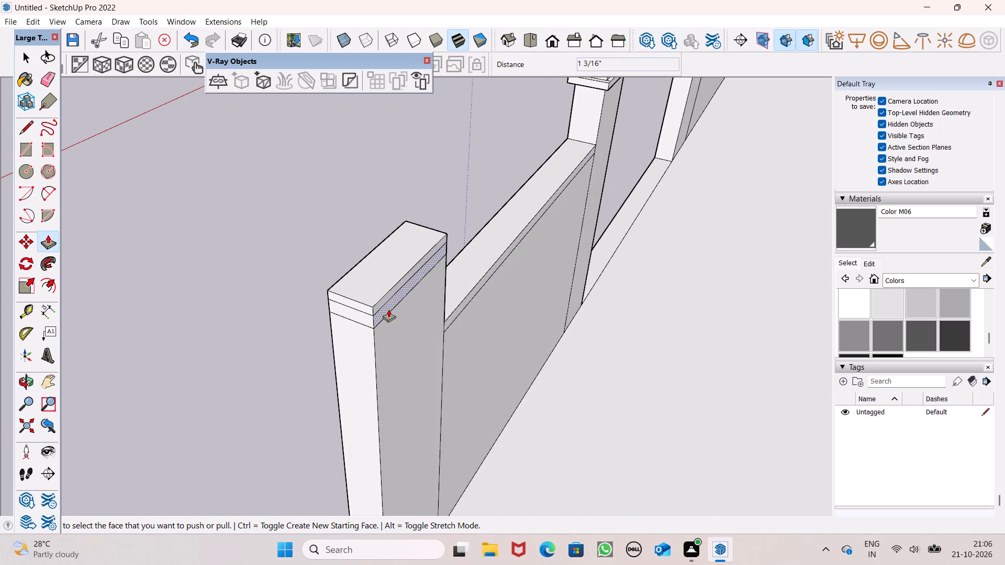
drag(388, 309, 399, 314)
click(390, 317)
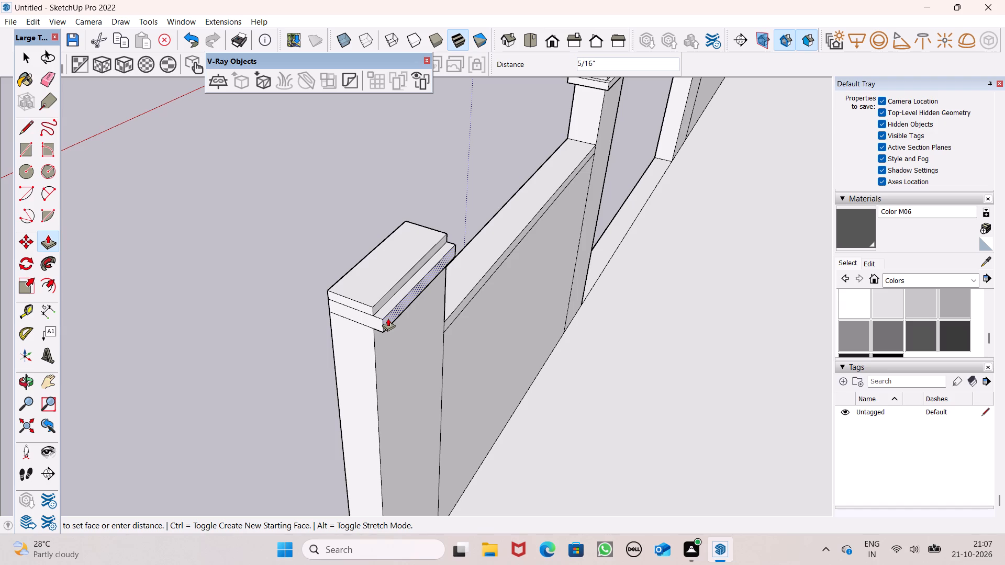
drag(371, 321, 369, 324)
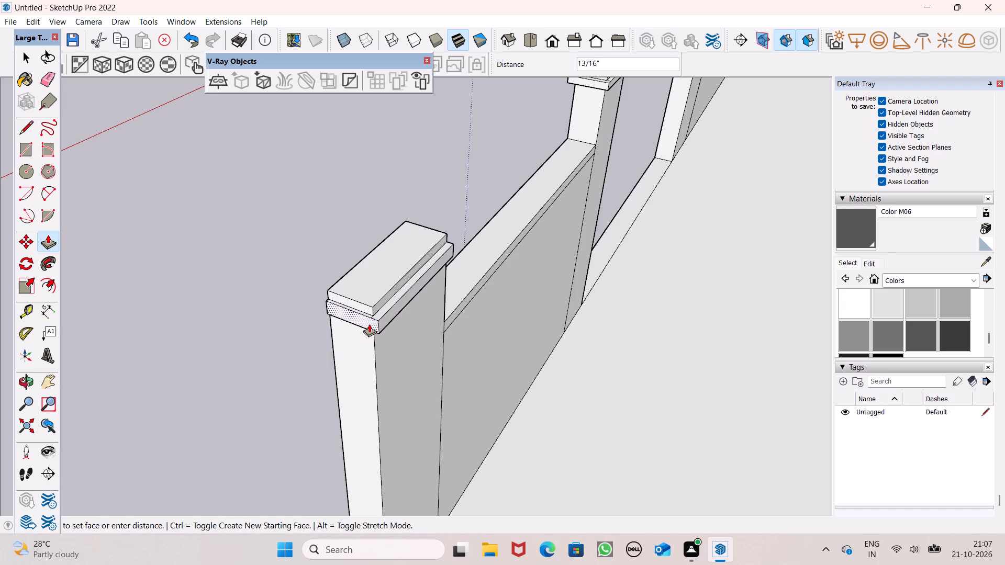
drag(369, 324, 367, 326)
Extend the third front pillar's lower band outward on its wall side and about 1 9/16" on its street face.
scroll(404, 285, down, 4)
middle_drag(370, 318, 612, 332)
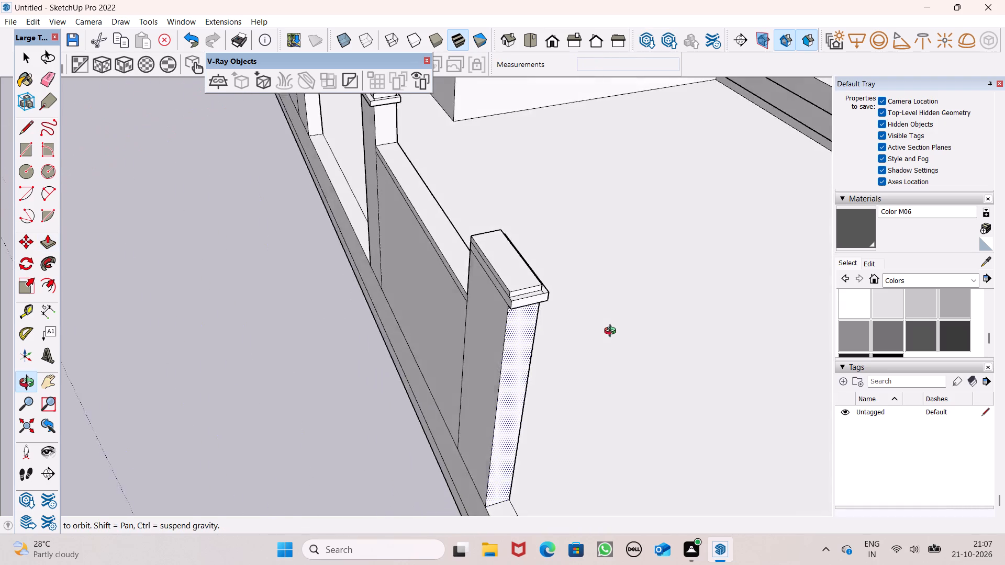
middle_drag(612, 332, 622, 325)
middle_drag(491, 308, 754, 307)
scroll(427, 229, up, 6)
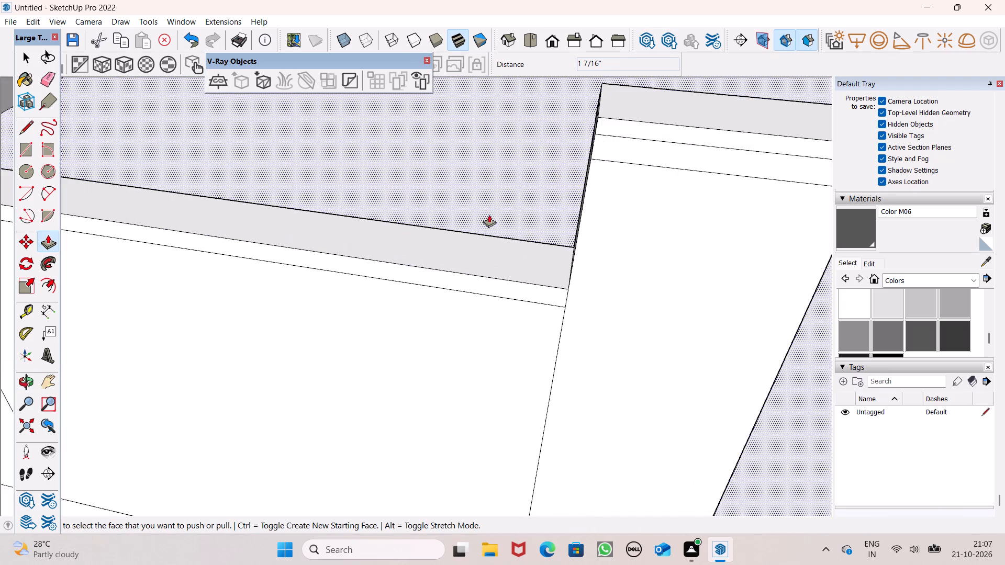
scroll(488, 214, down, 5)
middle_drag(471, 256, 629, 313)
scroll(466, 149, up, 5)
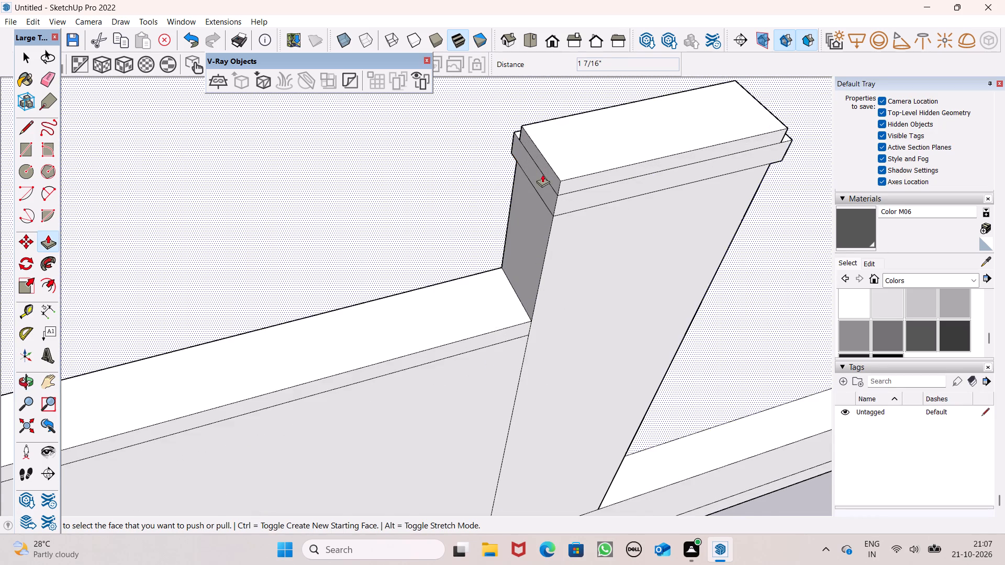
drag(542, 175, 534, 184)
drag(588, 196, 598, 207)
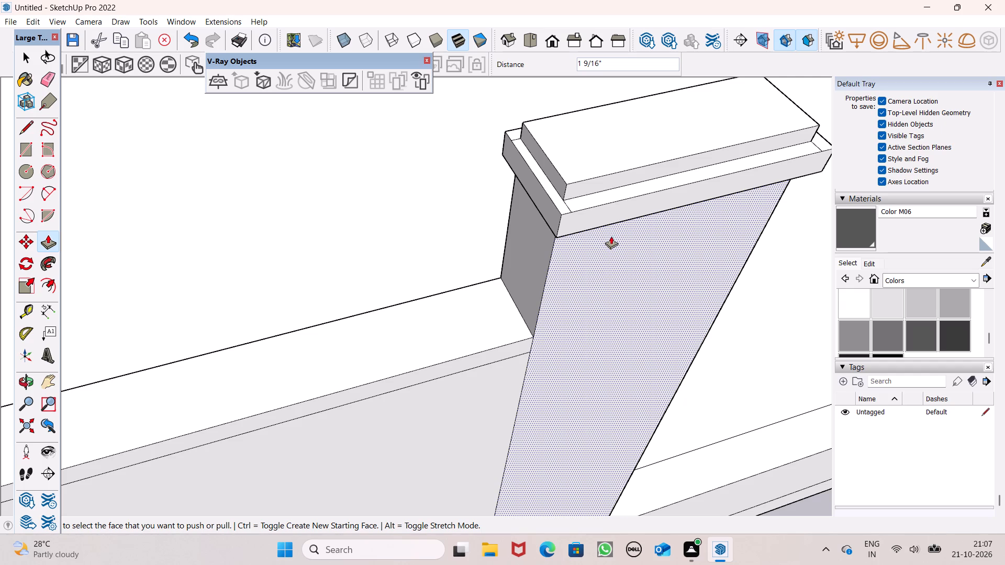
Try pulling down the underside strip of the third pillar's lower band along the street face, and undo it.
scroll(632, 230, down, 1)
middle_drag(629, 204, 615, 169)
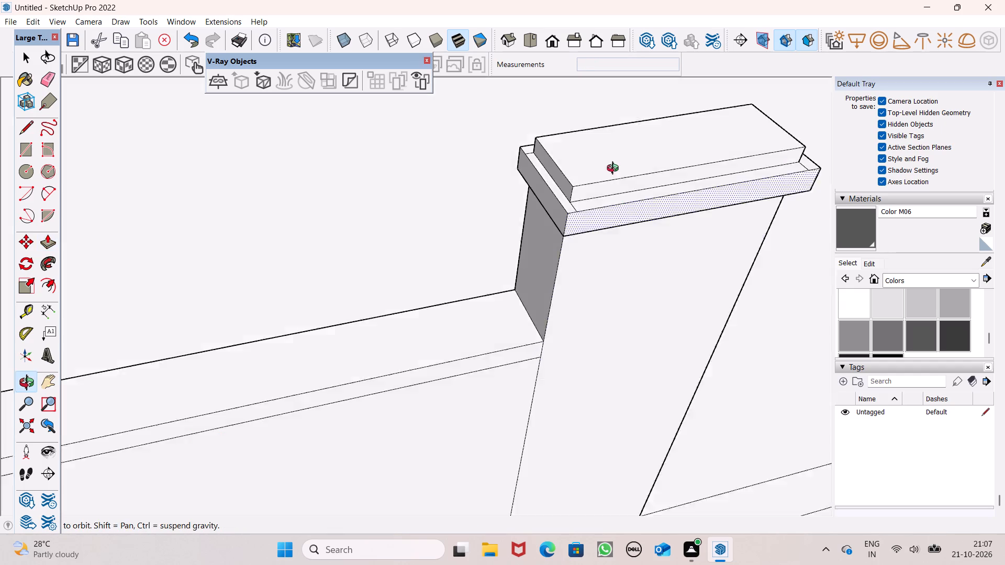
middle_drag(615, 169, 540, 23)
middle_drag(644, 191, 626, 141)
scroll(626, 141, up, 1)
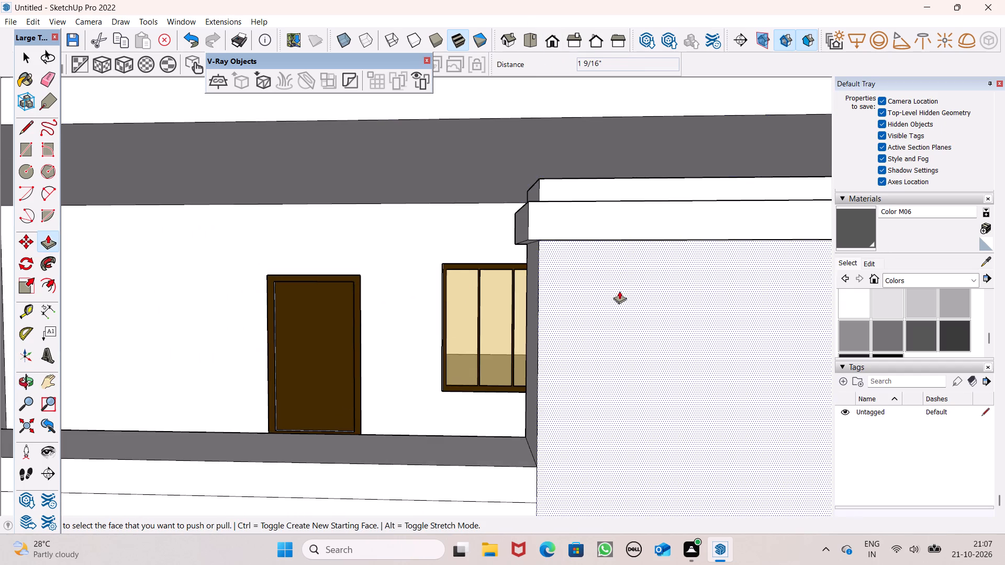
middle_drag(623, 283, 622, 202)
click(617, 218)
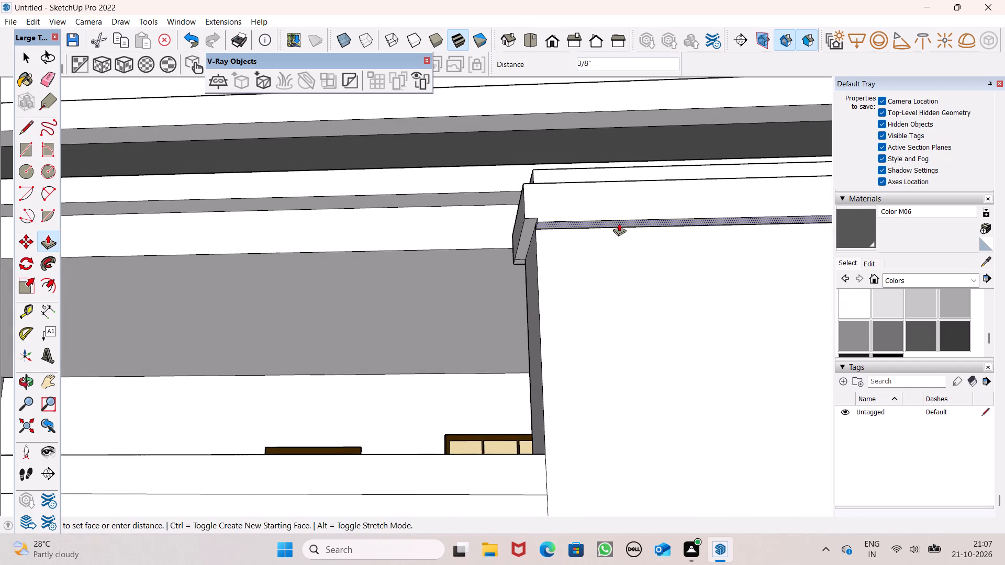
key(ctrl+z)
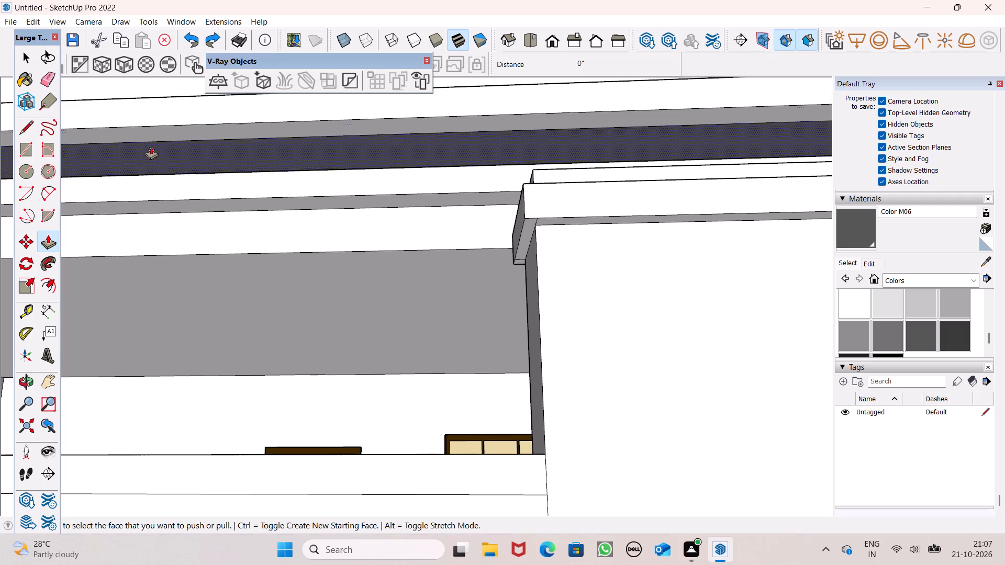
Erase the two corner seam edges on the wall-side underside of the third front pillar's lower band.
click(51, 75)
scroll(477, 224, up, 2)
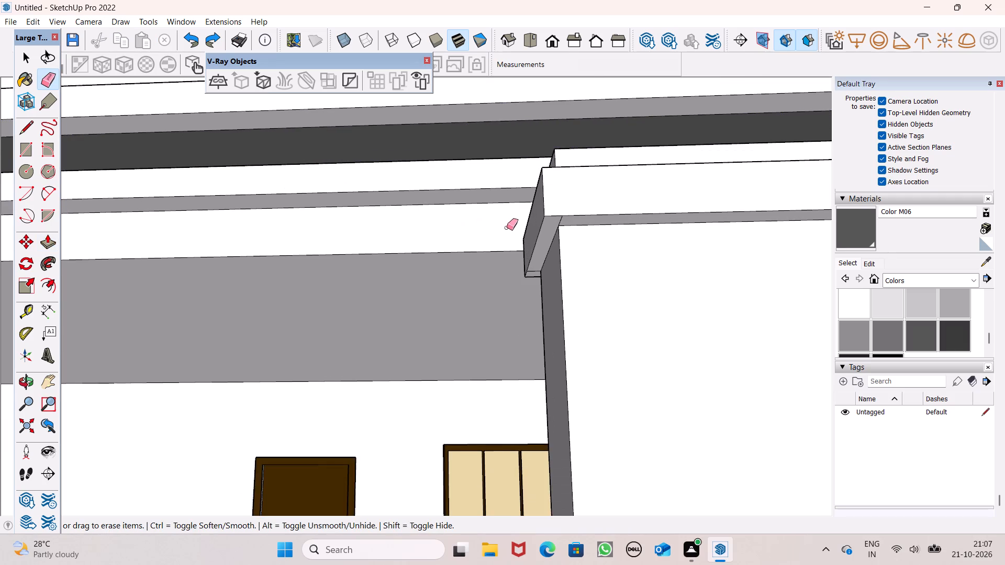
scroll(507, 228, up, 4)
scroll(531, 253, down, 9)
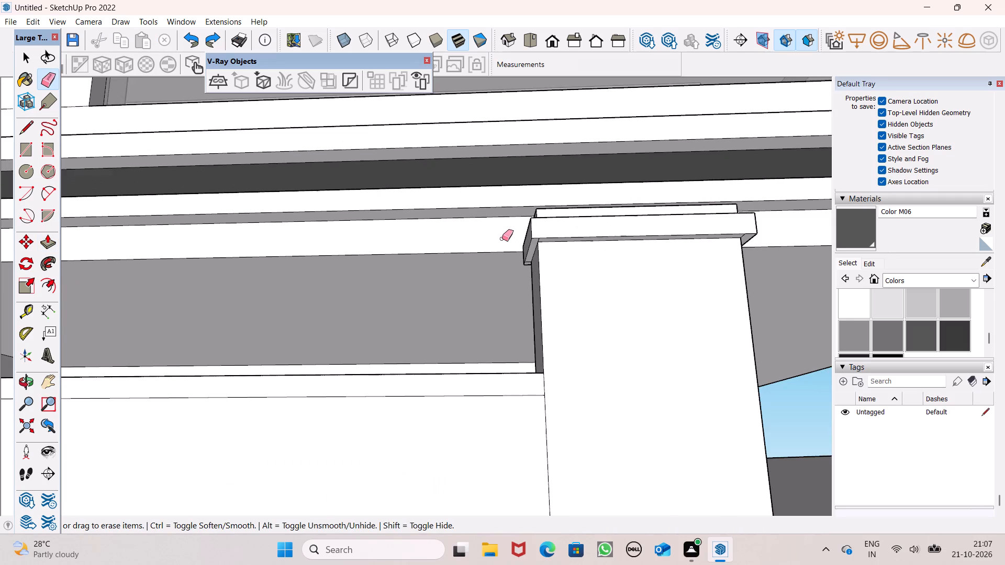
scroll(502, 238, down, 4)
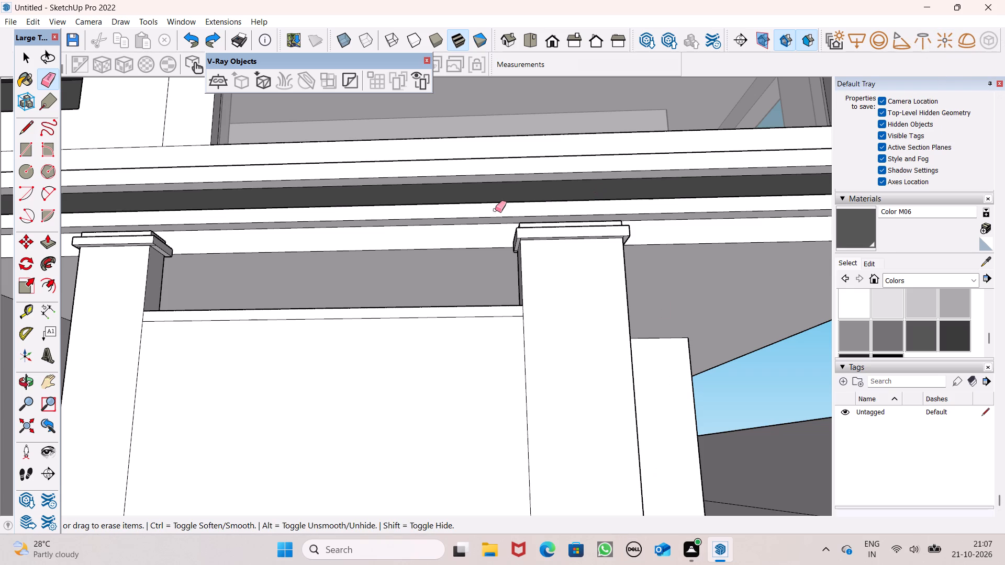
scroll(546, 235, up, 12)
scroll(501, 253, up, 8)
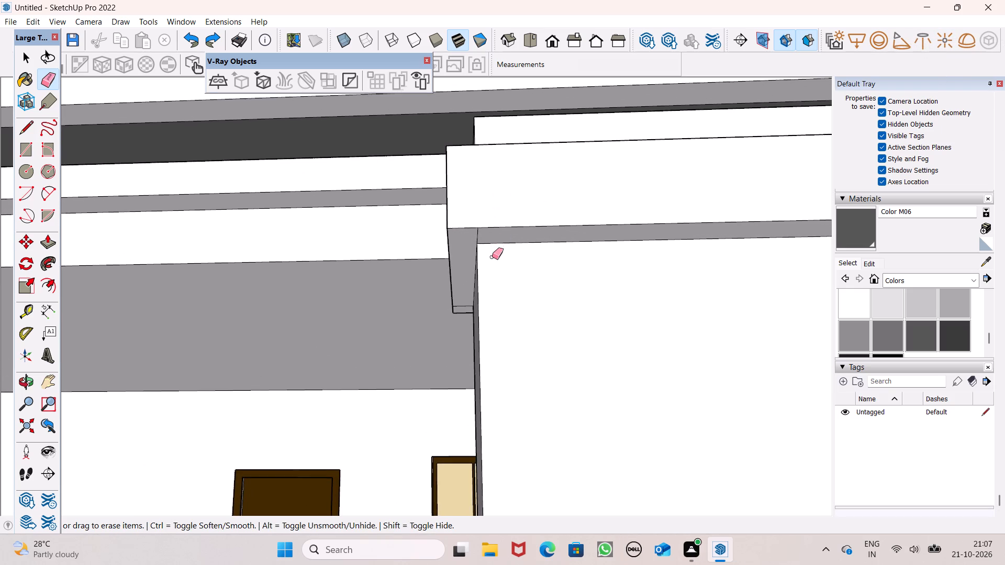
scroll(492, 257, up, 4)
drag(471, 225, 466, 225)
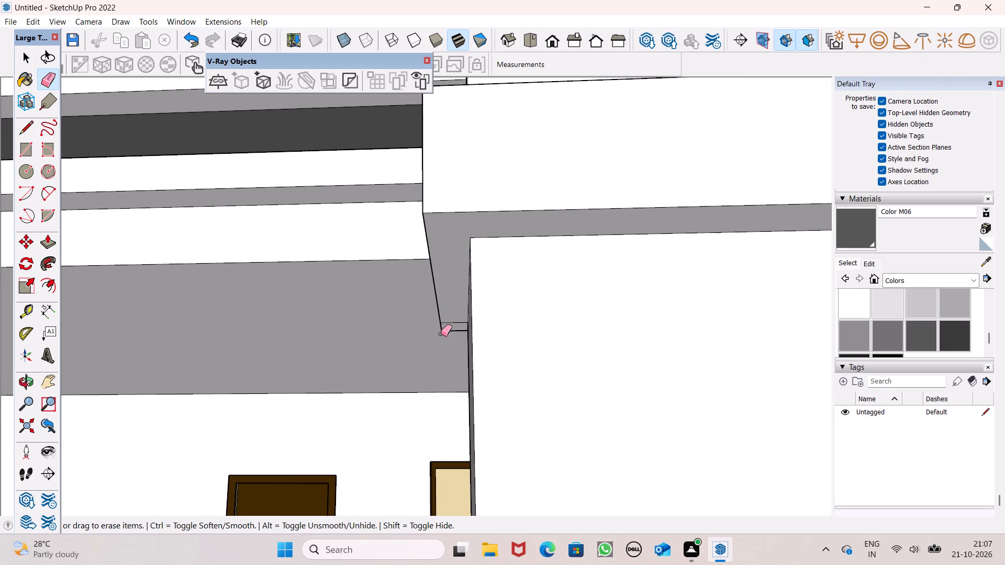
drag(456, 318, 454, 323)
Erase the two corner seam edges on the underside of the third pillar's lower band at the end away from the wall.
scroll(439, 218, down, 13)
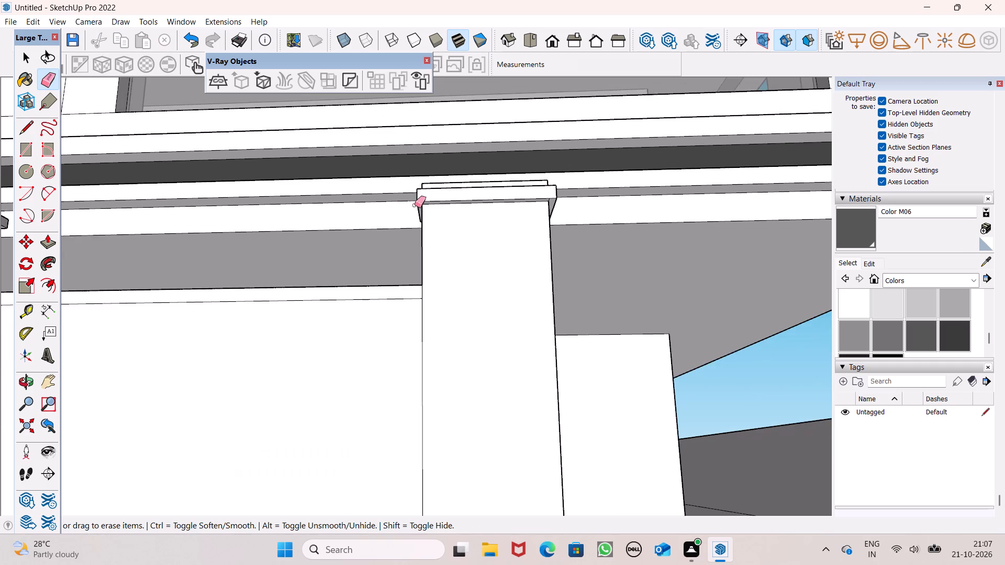
scroll(572, 232, up, 6)
click(481, 177)
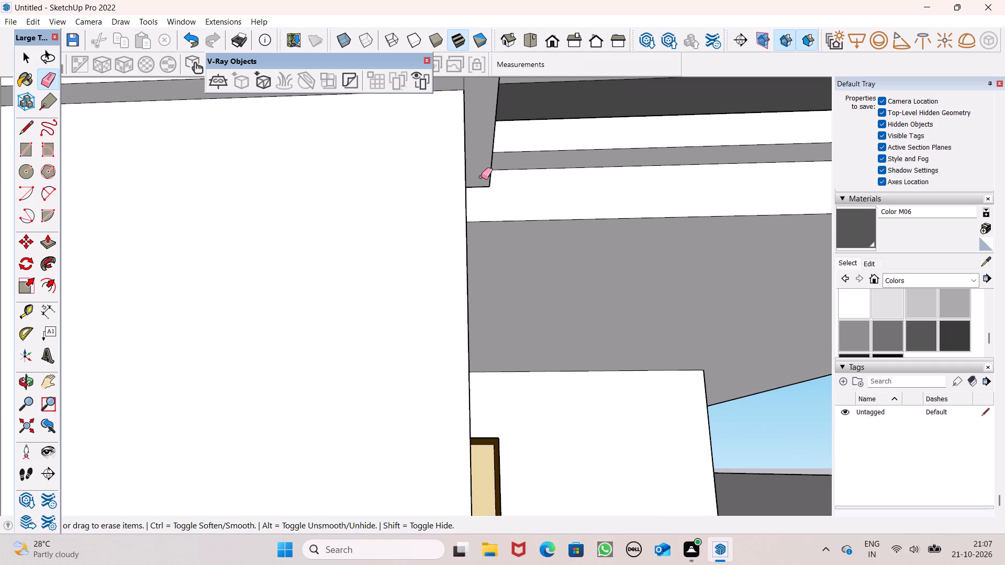
scroll(501, 218, down, 7)
scroll(492, 191, up, 14)
middle_drag(511, 223, 511, 222)
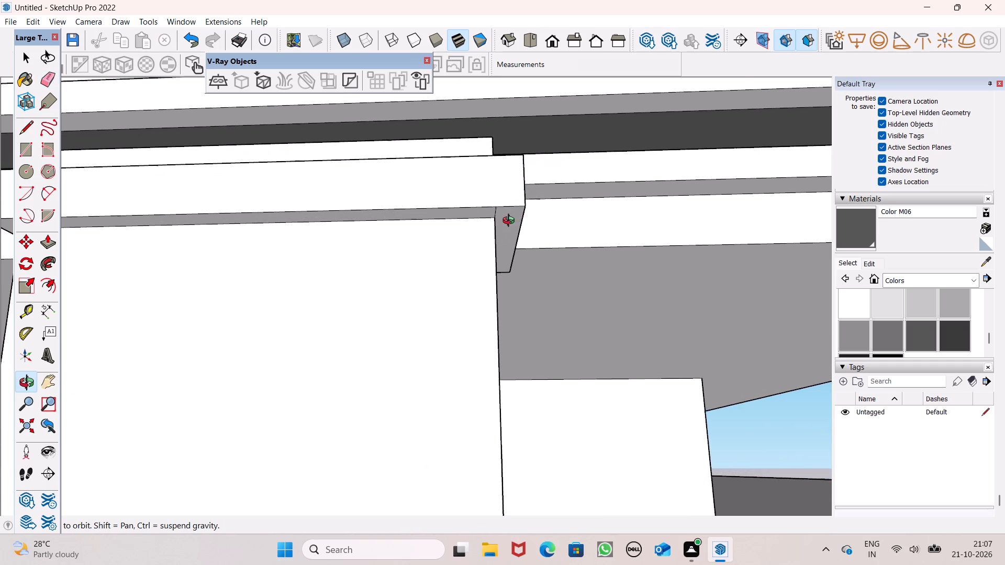
middle_drag(511, 222, 511, 194)
drag(501, 200, 493, 202)
Push/Pull the merged underside of the third front pillar's lower band downward about 9/16".
scroll(567, 177, down, 3)
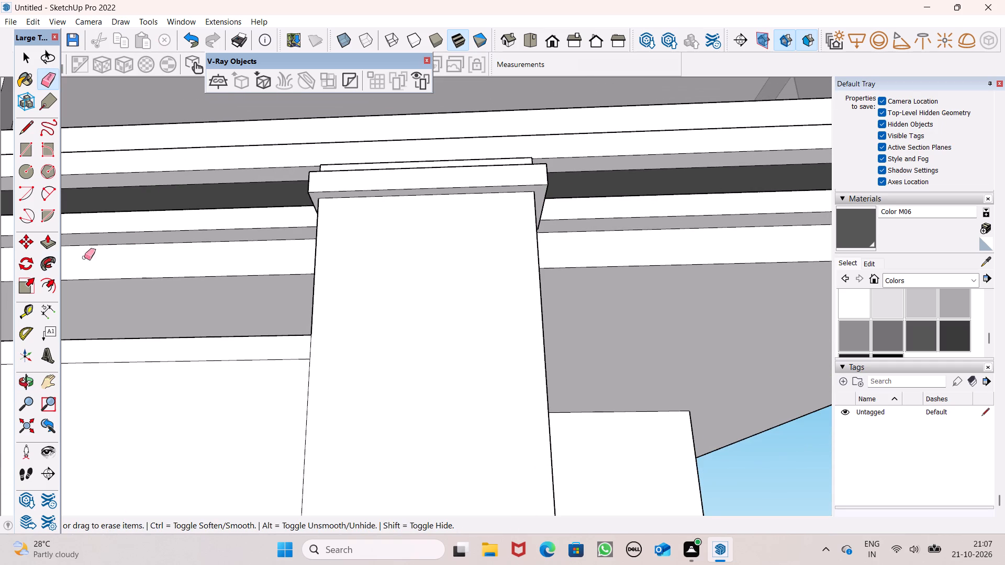
click(46, 241)
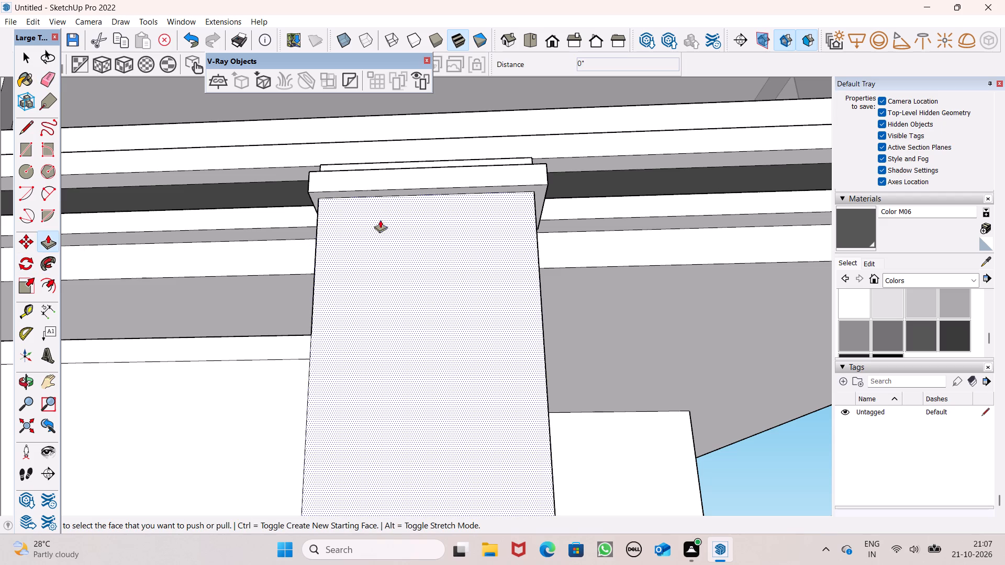
click(426, 191)
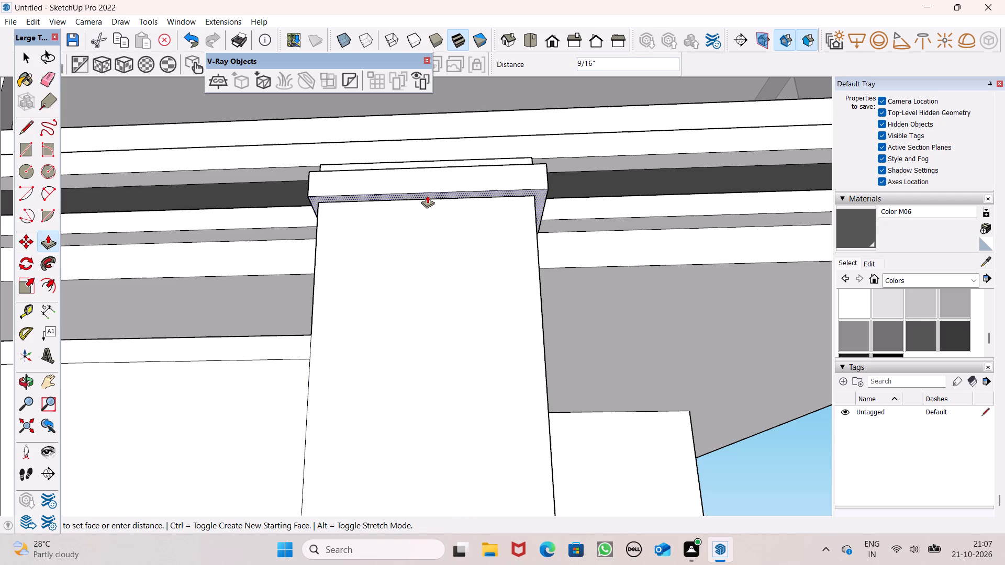
Erase the two corner seam edges on the underside of the second front pillar's lower band at the end away from the wall.
scroll(694, 157, down, 5)
middle_drag(705, 179, 724, 248)
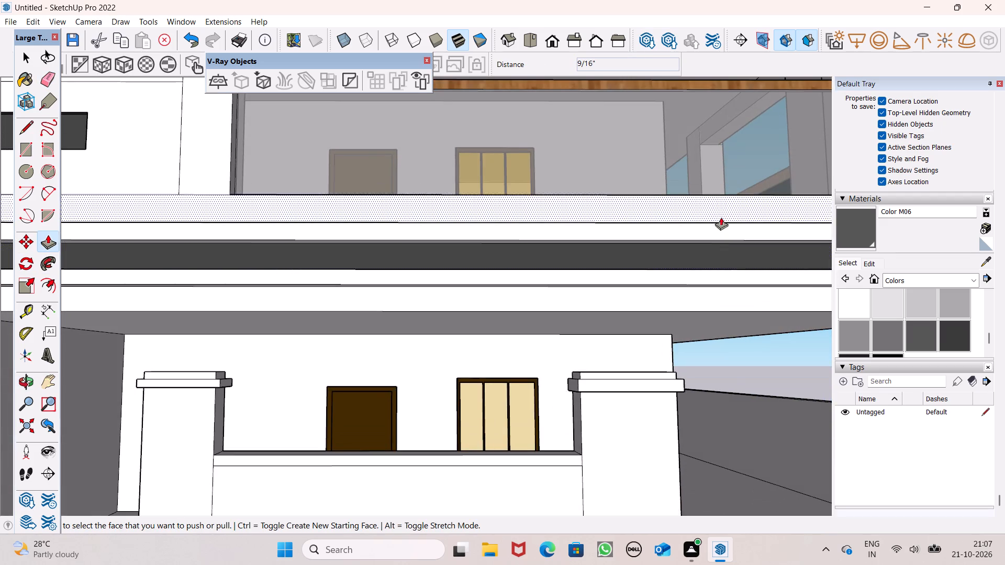
scroll(713, 182, down, 8)
scroll(529, 286, up, 7)
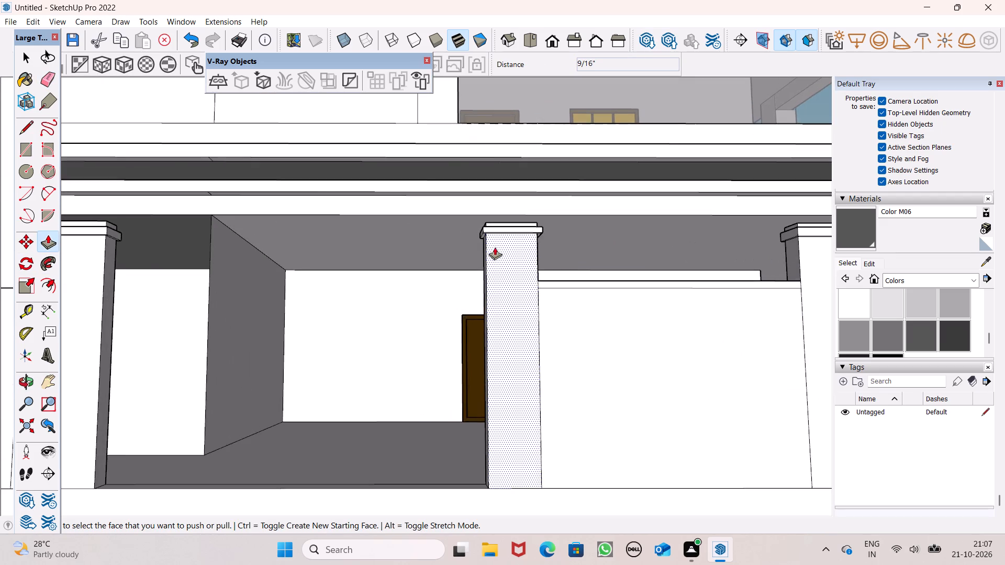
scroll(504, 230, up, 6)
middle_drag(518, 232, 558, 131)
scroll(558, 132, up, 1)
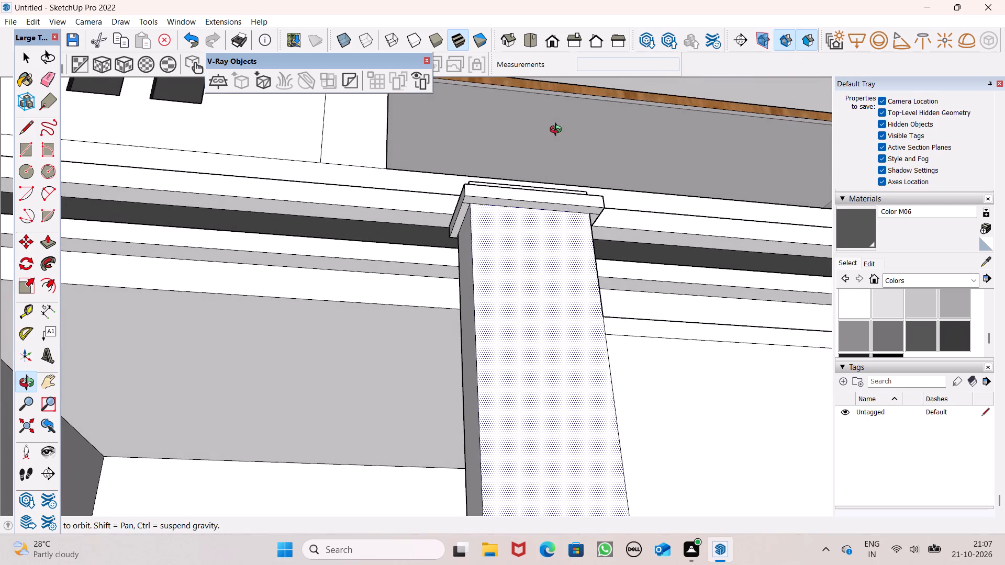
middle_drag(558, 131, 557, 131)
scroll(535, 166, up, 3)
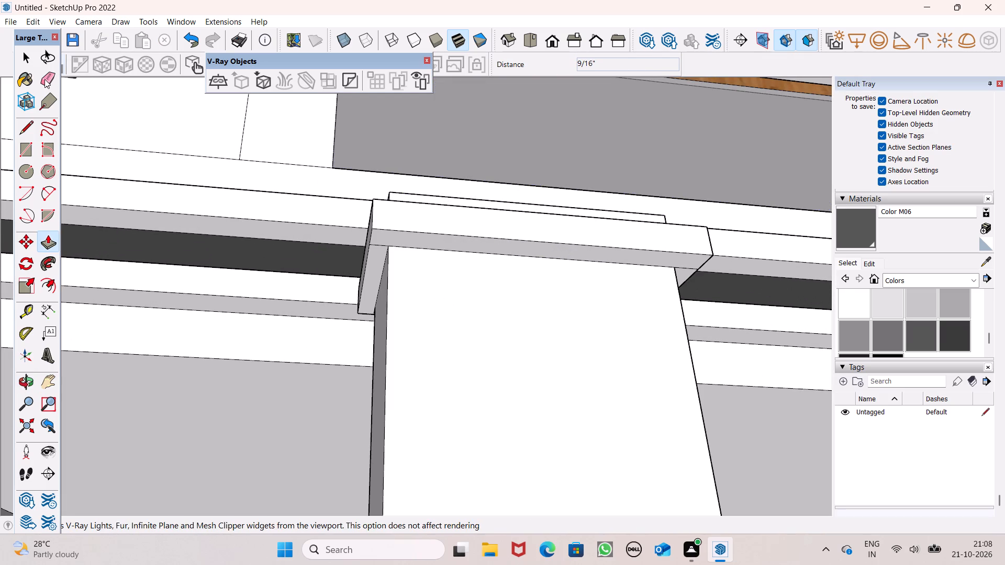
click(44, 79)
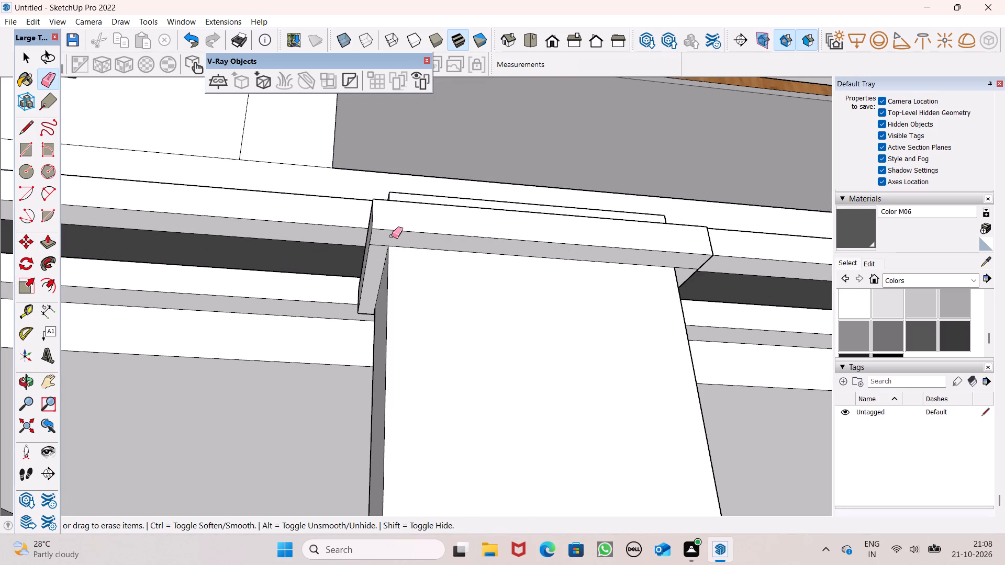
click(379, 245)
scroll(405, 212, down, 1)
middle_drag(410, 266, 460, 195)
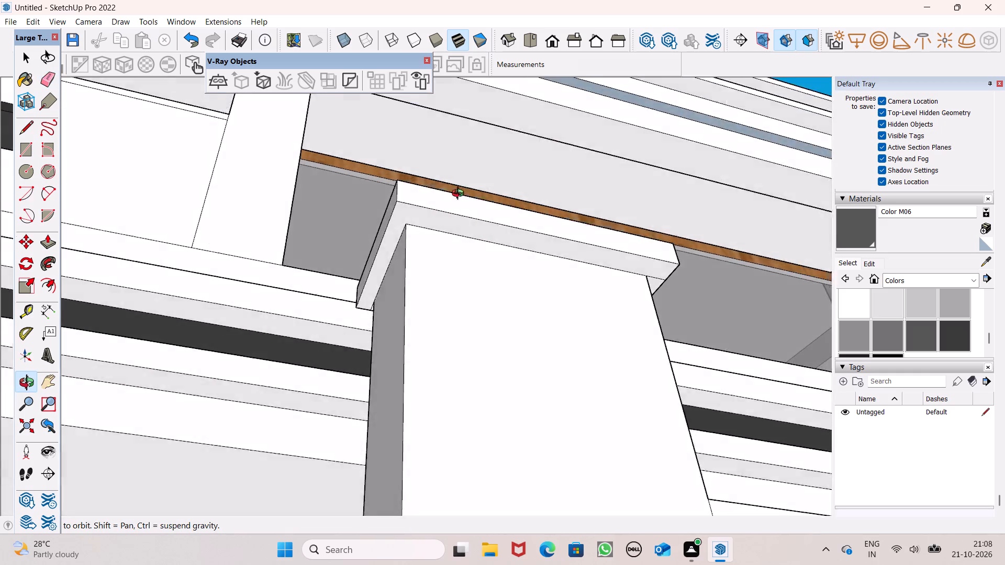
middle_drag(460, 195, 612, 149)
middle_drag(427, 296, 484, 273)
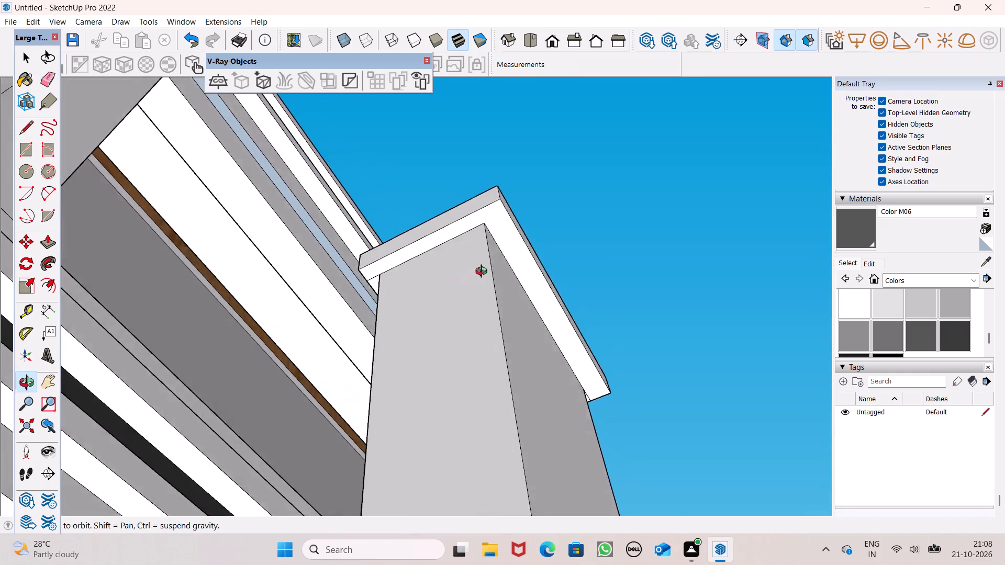
middle_drag(484, 273, 600, 261)
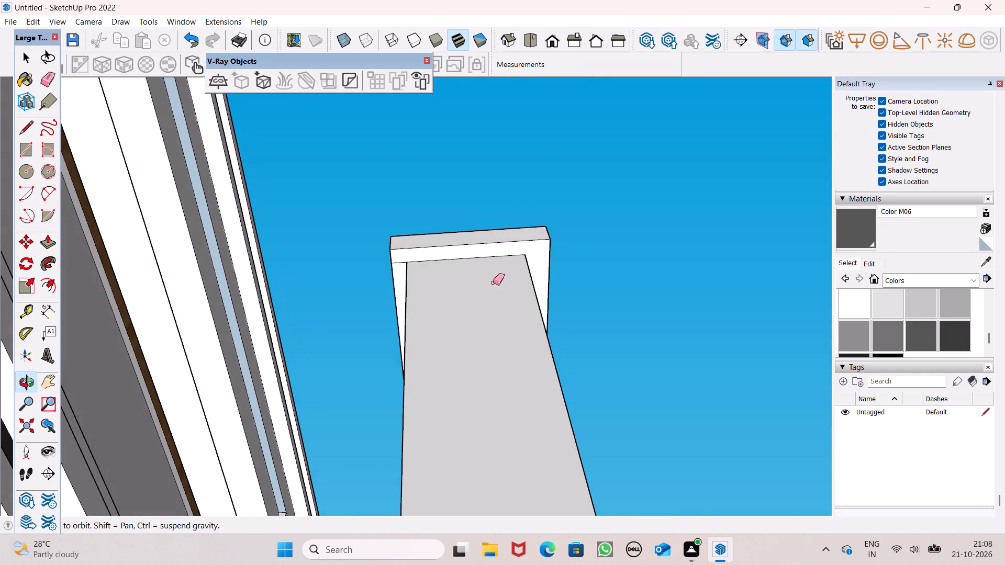
scroll(412, 280, up, 4)
click(396, 256)
Erase the two corner seam edges on the wall-side underside of the second front pillar's lower band.
middle_drag(558, 258, 513, 267)
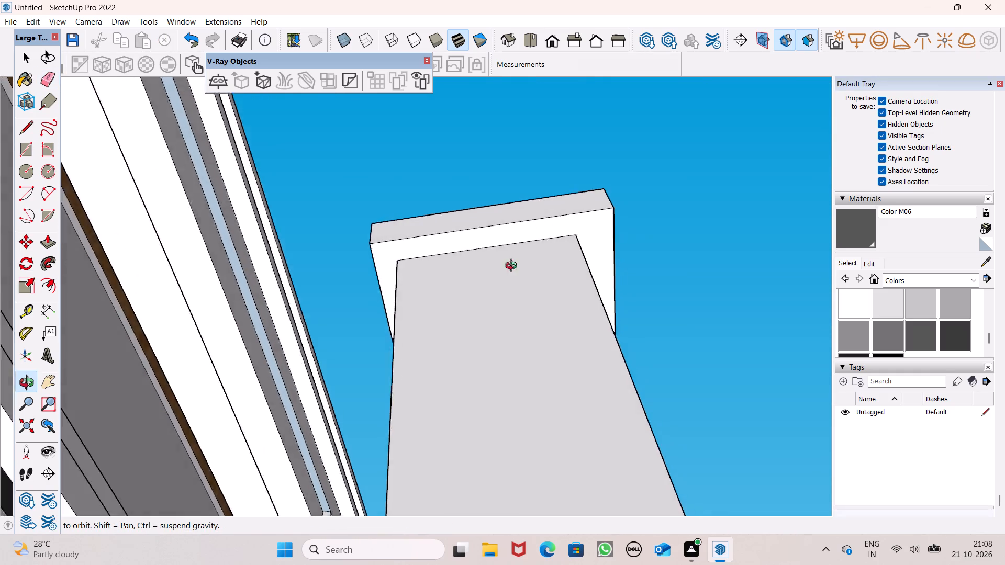
middle_drag(513, 267, 119, 271)
middle_drag(511, 224, 211, 252)
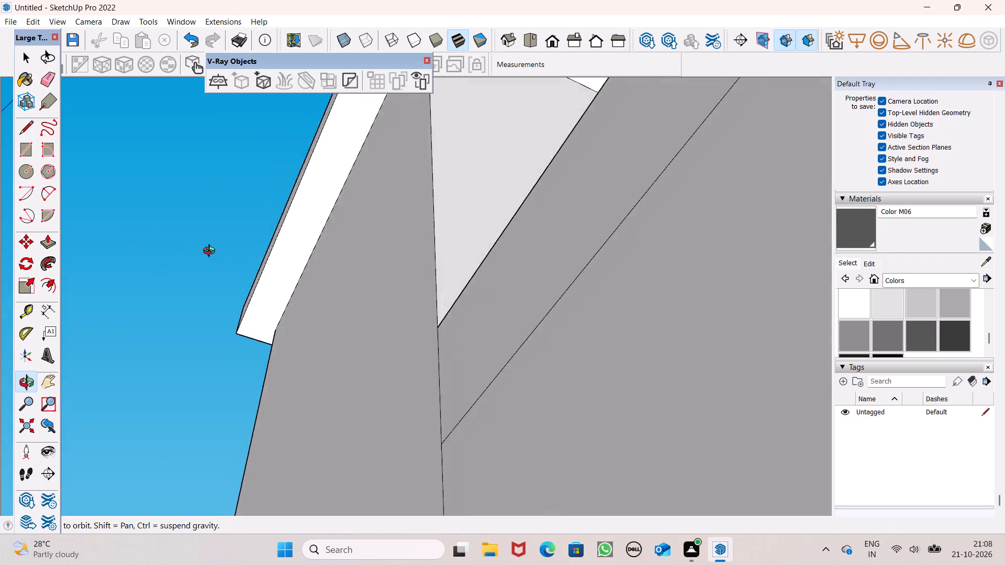
middle_drag(211, 252, 321, 265)
scroll(374, 259, down, 4)
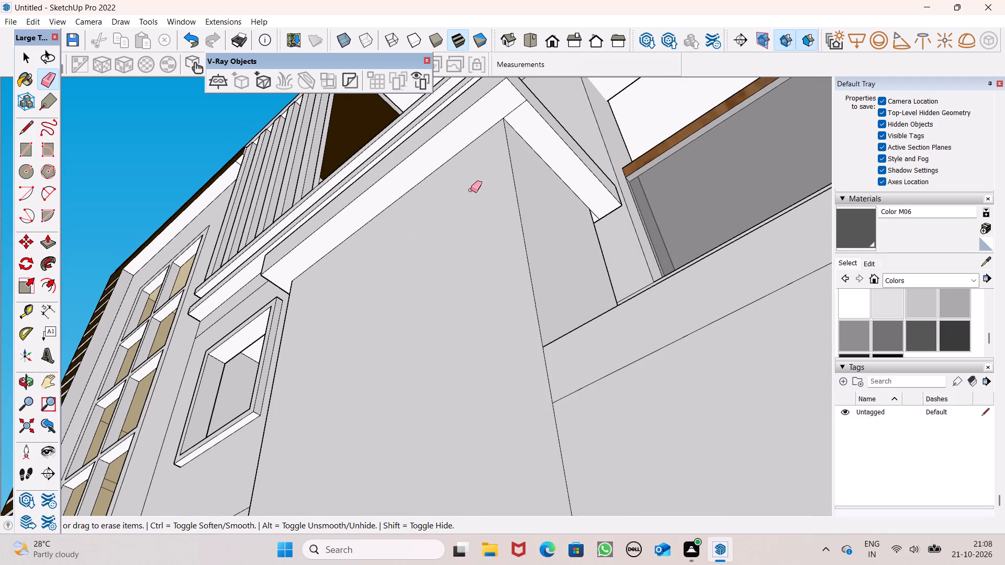
middle_drag(471, 195, 438, 214)
drag(490, 108, 497, 109)
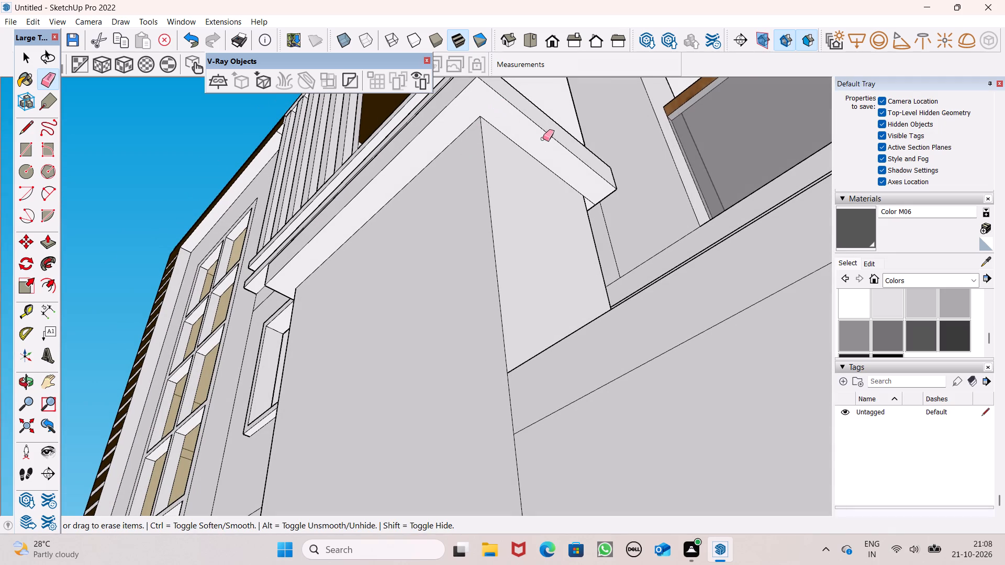
middle_drag(600, 183, 554, 202)
scroll(564, 188, up, 6)
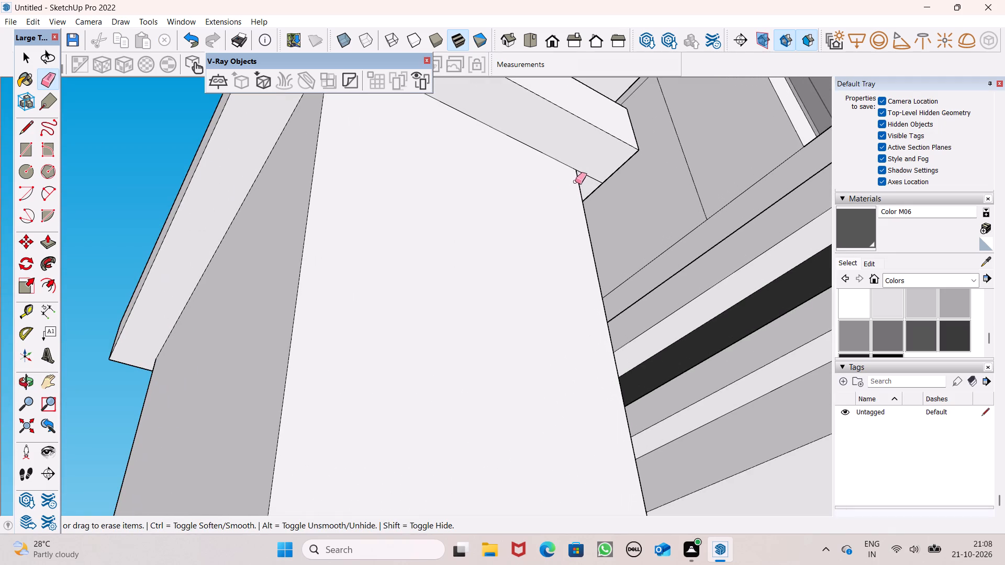
click(587, 174)
Erase the two corner seam edges on the underside of the first front pillar's lower band, at the end facing the opening.
scroll(603, 164, down, 4)
middle_drag(600, 175, 661, 220)
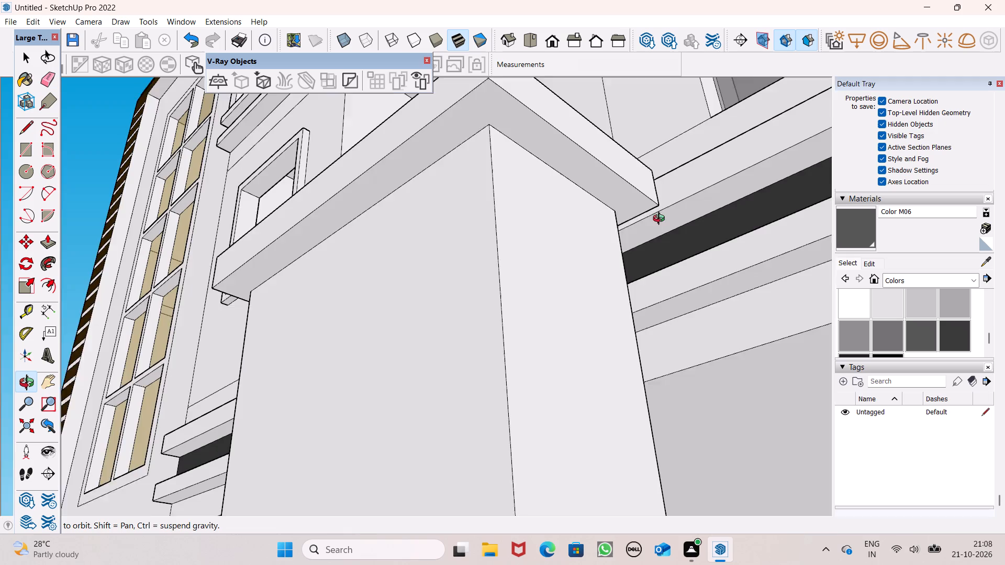
middle_drag(661, 220, 678, 223)
scroll(664, 204, down, 6)
scroll(663, 203, up, 1)
scroll(663, 203, down, 7)
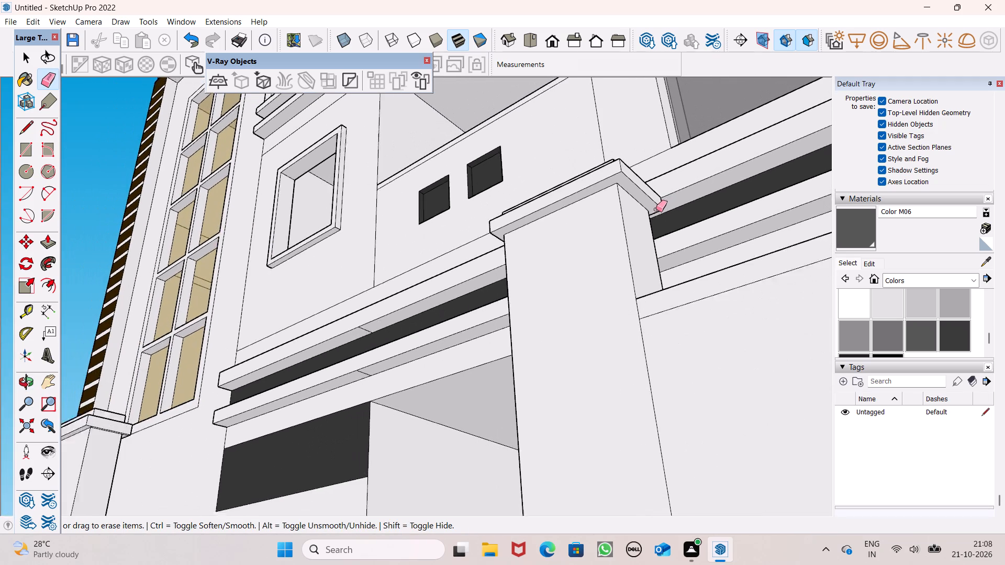
scroll(656, 209, down, 10)
scroll(706, 187, down, 3)
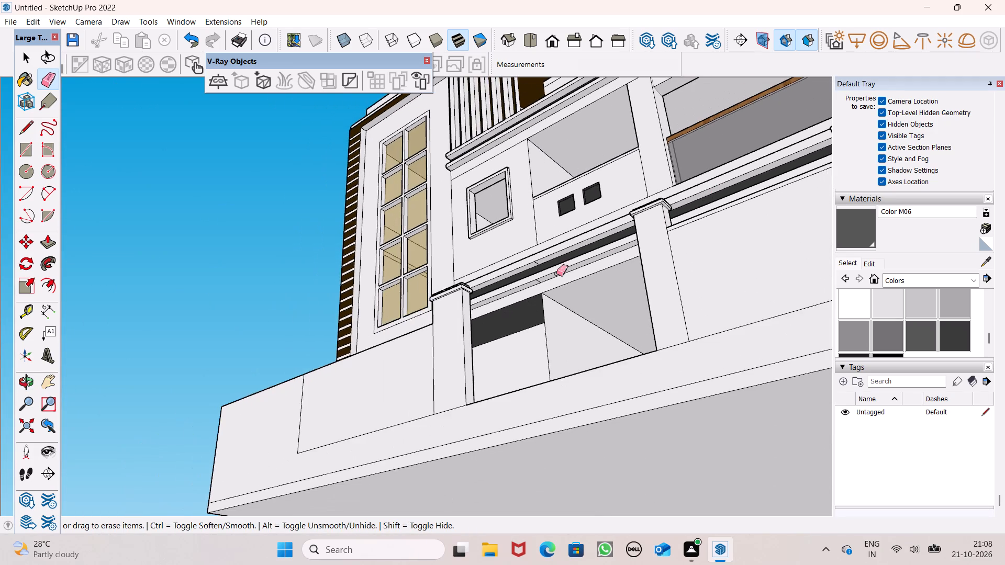
scroll(490, 304, up, 13)
scroll(431, 270, up, 6)
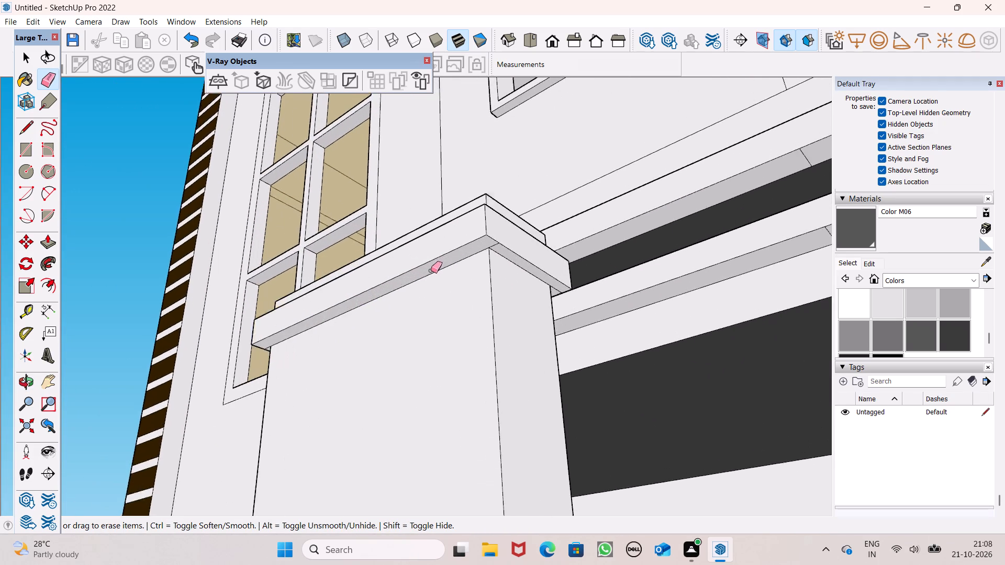
scroll(431, 270, up, 2)
scroll(493, 261, up, 6)
click(507, 226)
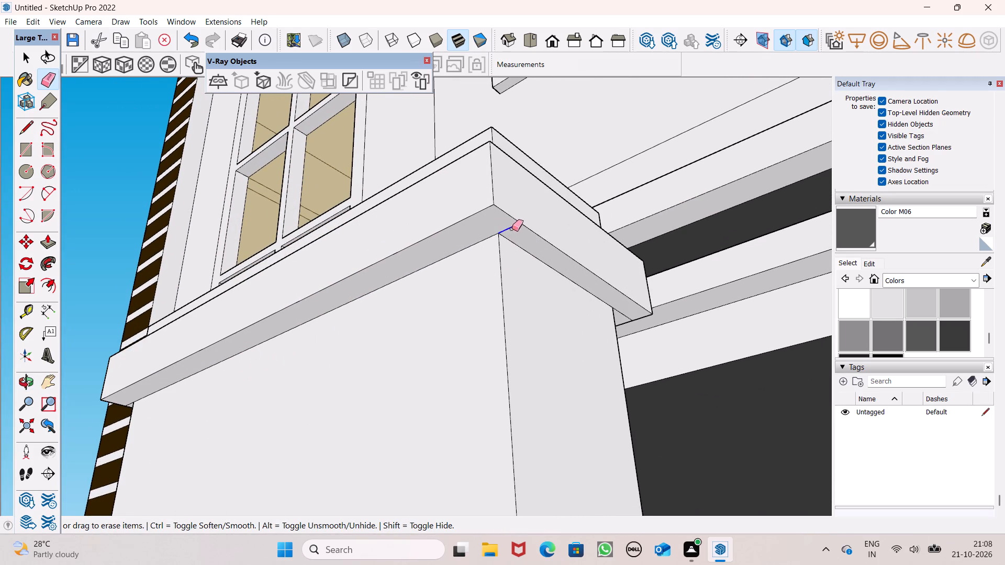
scroll(563, 297, up, 6)
drag(661, 317, 661, 318)
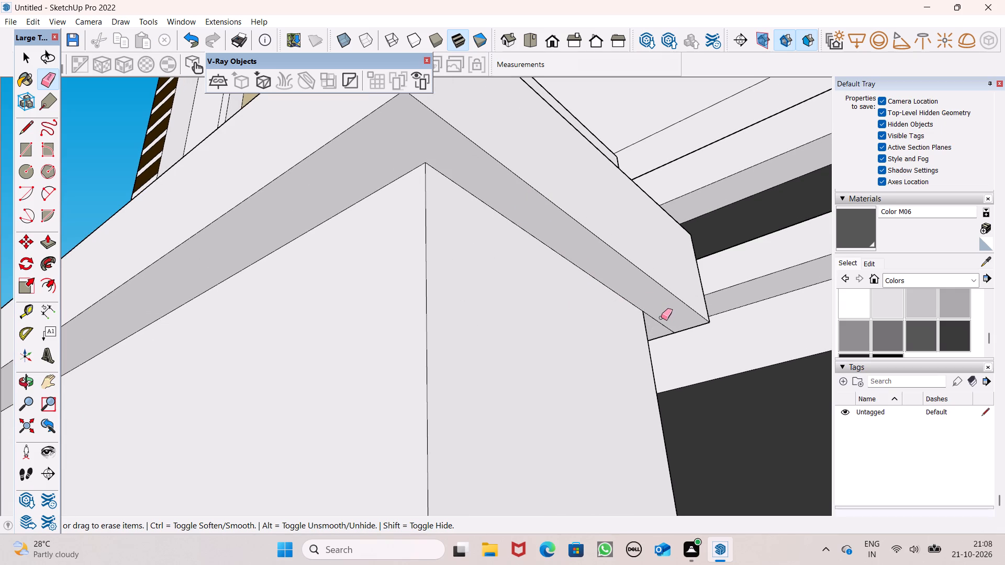
drag(661, 318, 658, 324)
Erase the remaining corner seam edges on the wall-side underside of the first front pillar's lower band.
scroll(681, 238, down, 11)
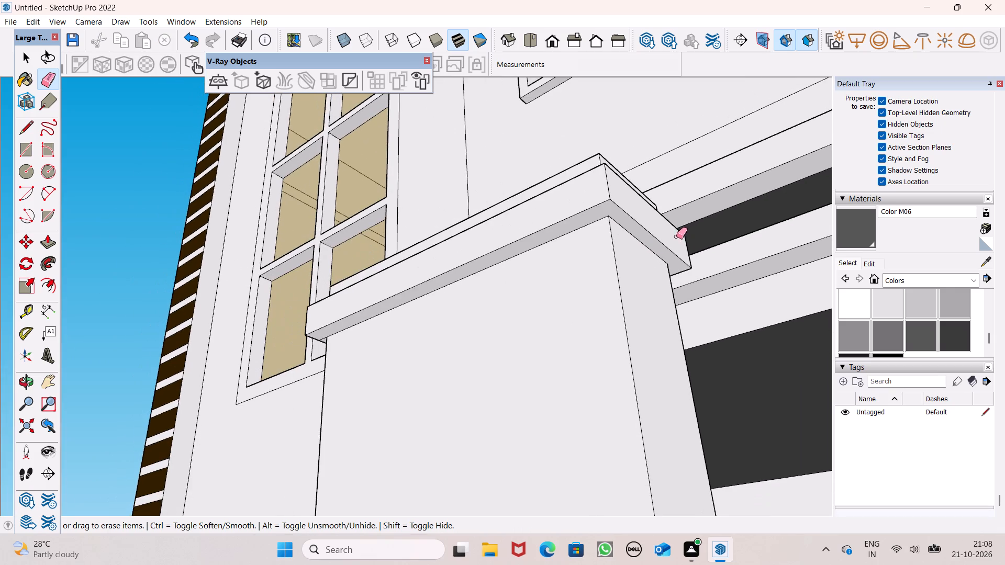
scroll(667, 234, down, 1)
scroll(667, 234, up, 1)
scroll(667, 234, down, 14)
middle_drag(502, 308, 655, 299)
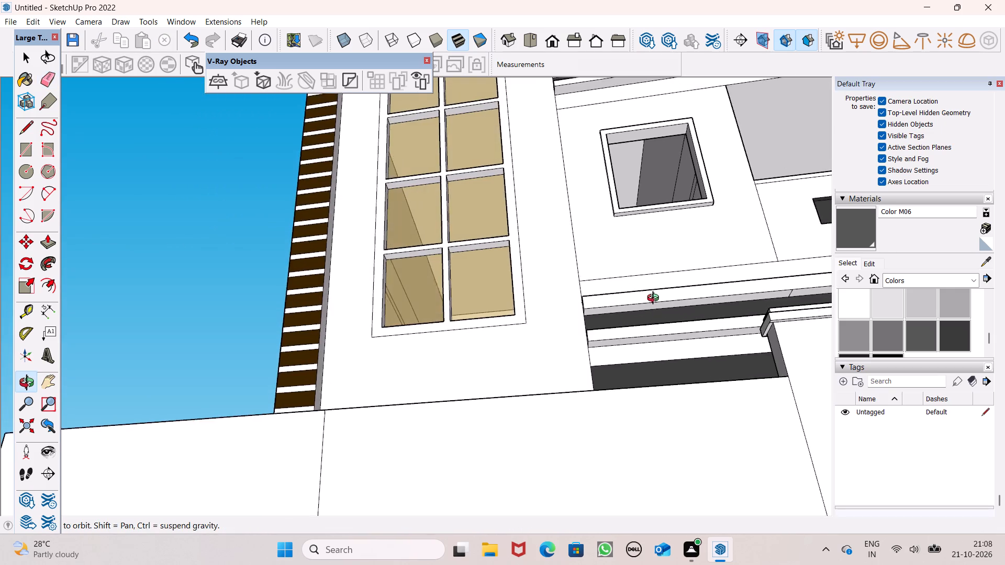
middle_drag(655, 299, 668, 298)
scroll(711, 337, up, 7)
scroll(472, 303, down, 3)
scroll(607, 326, up, 6)
scroll(749, 266, up, 5)
click(712, 250)
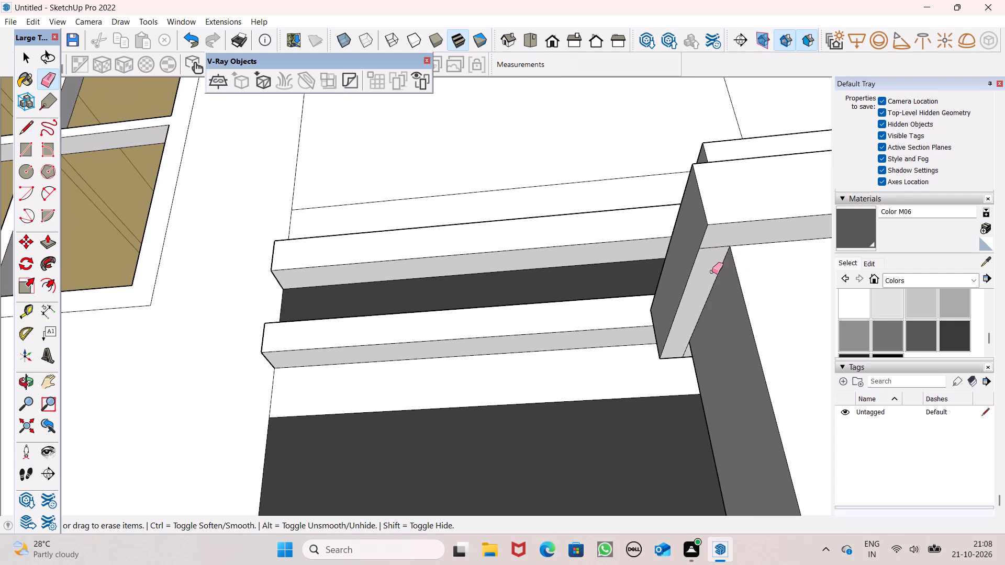
drag(715, 245, 713, 261)
middle_drag(699, 315, 696, 295)
scroll(690, 363, up, 6)
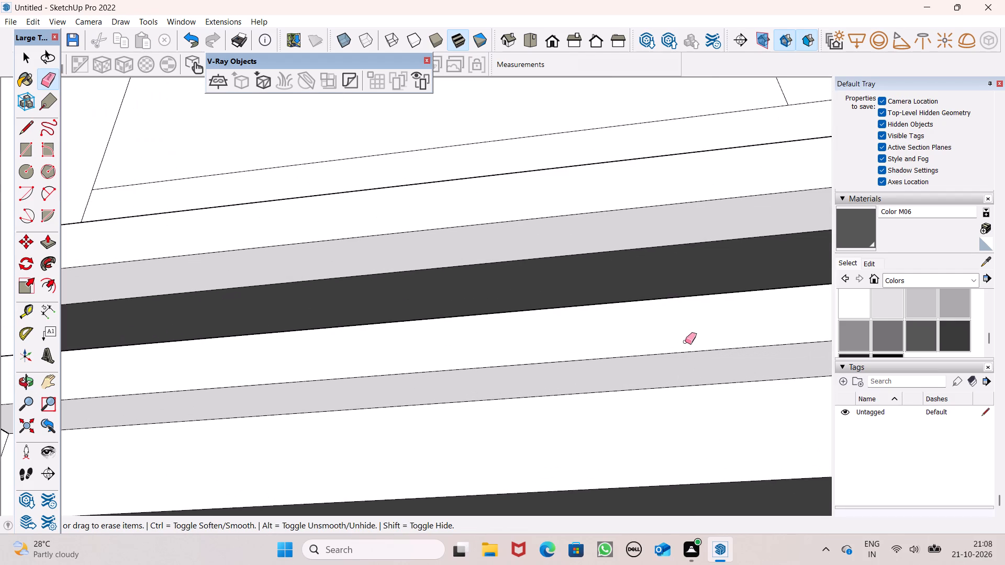
scroll(685, 341, down, 4)
click(668, 277)
Push/Pull the merged underside of the first front pillar's lower band downward about 1 7/8".
scroll(405, 295, down, 6)
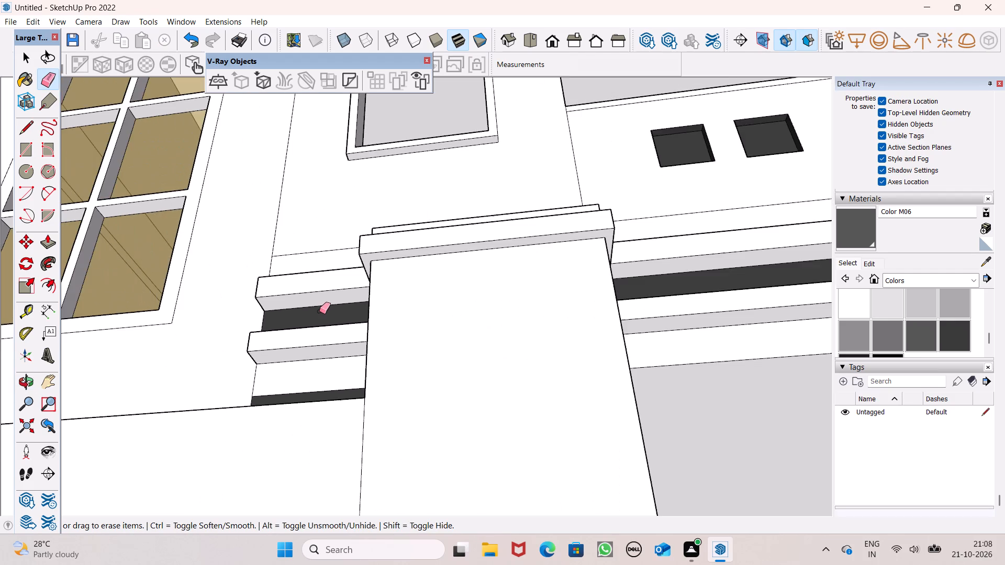
scroll(276, 287, down, 5)
scroll(434, 293, down, 4)
middle_drag(487, 330, 573, 417)
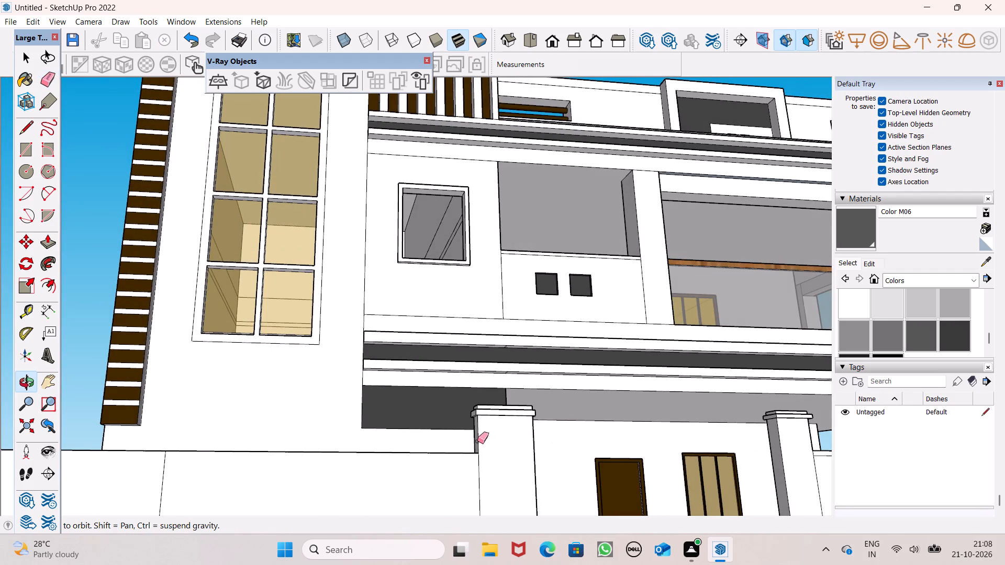
scroll(396, 403, down, 3)
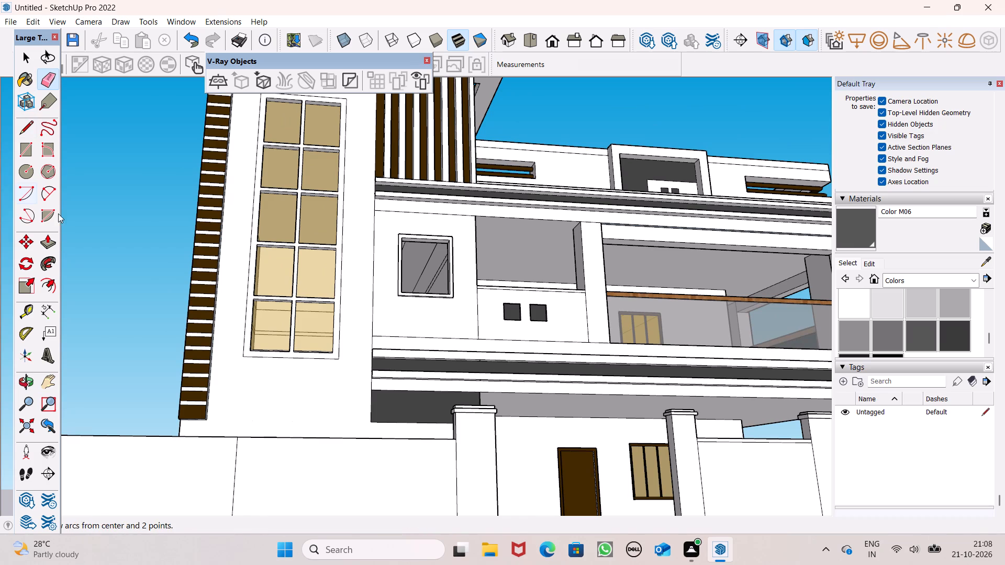
click(44, 242)
scroll(481, 426, up, 10)
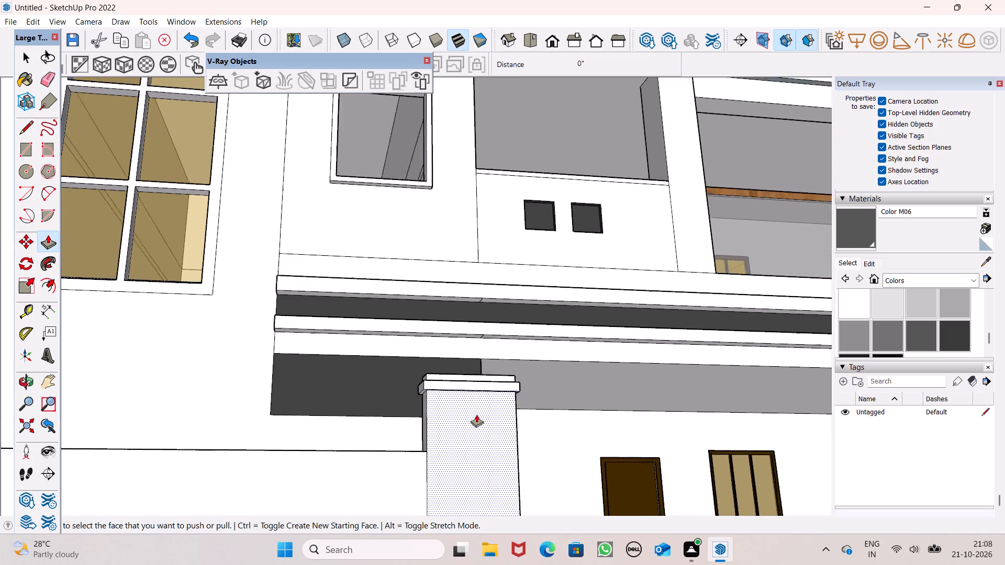
scroll(476, 414, up, 4)
middle_drag(467, 381, 466, 315)
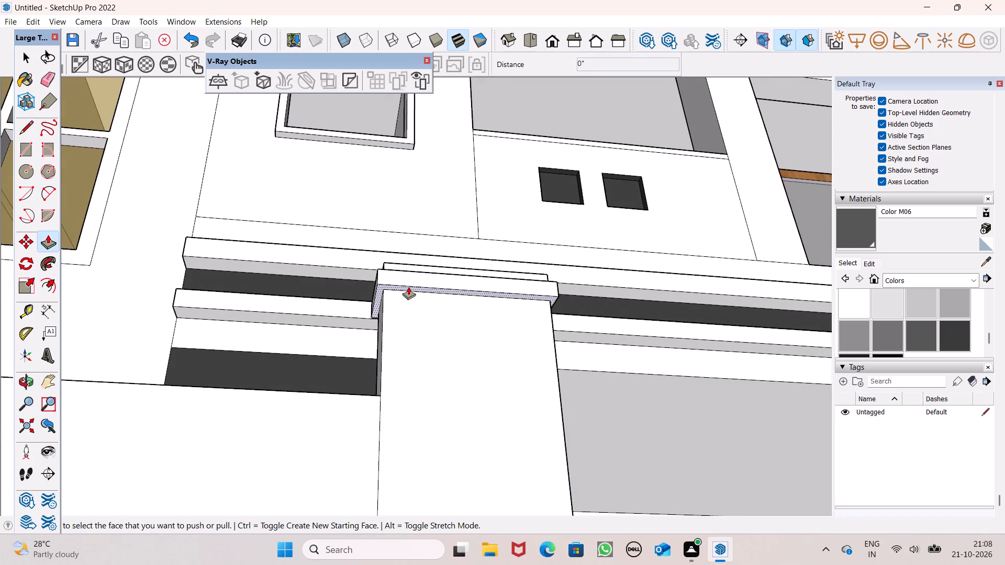
drag(408, 287, 410, 296)
Push/Pull the merged underside of the second front pillar's lower band downward about 3/4".
scroll(460, 261, down, 4)
middle_drag(475, 289, 472, 375)
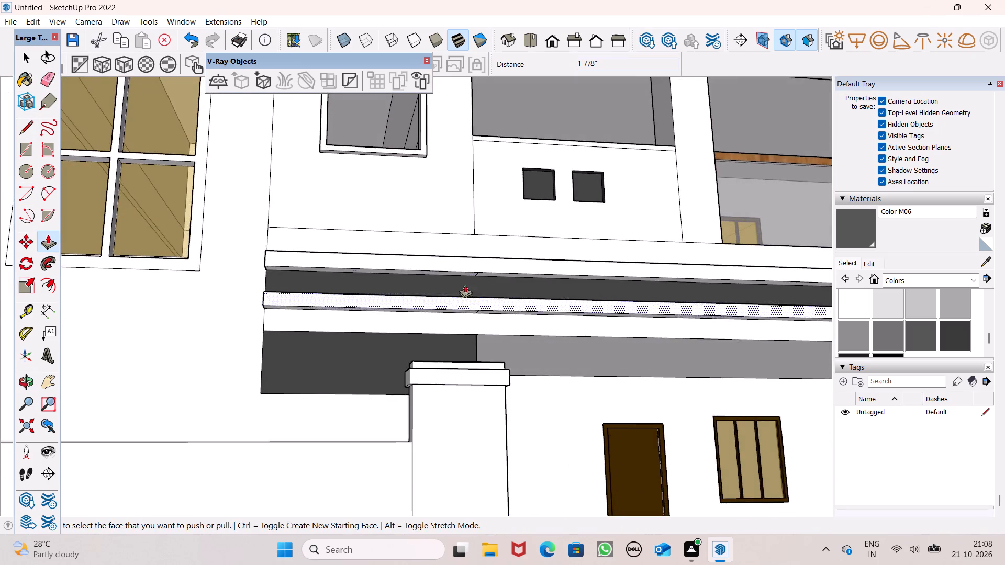
scroll(442, 255, down, 7)
scroll(668, 322, up, 7)
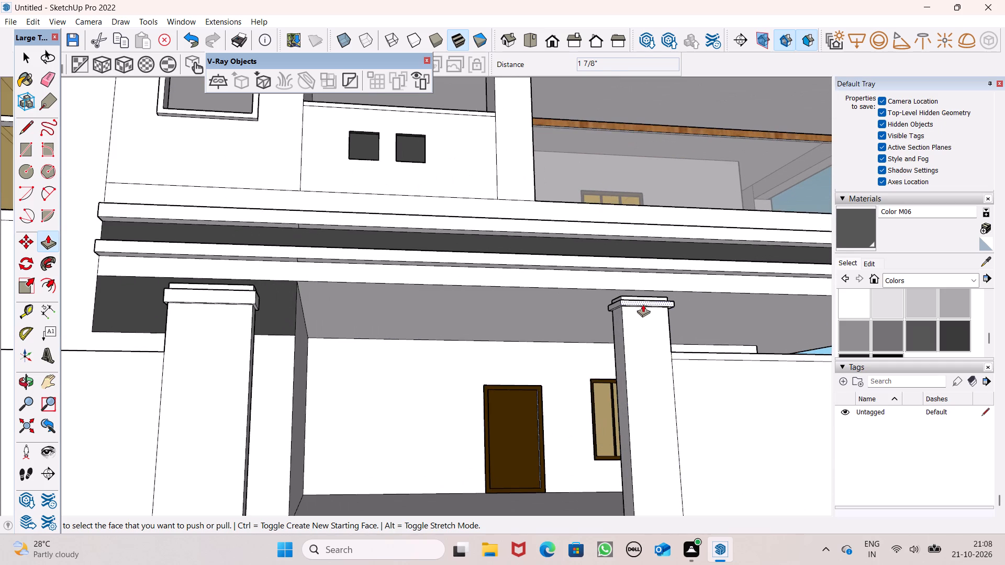
scroll(644, 309, up, 1)
middle_drag(644, 309, 605, 259)
scroll(614, 271, up, 7)
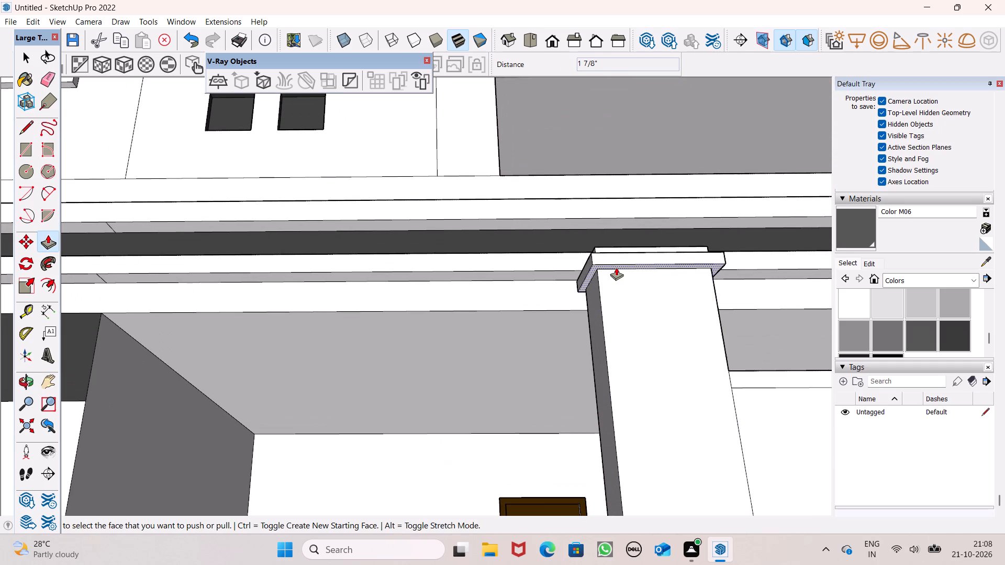
click(616, 267)
Push/Pull the underside of the third front pillar's lower band downward about another 1 1/8".
scroll(589, 246, down, 7)
middle_drag(585, 264, 590, 335)
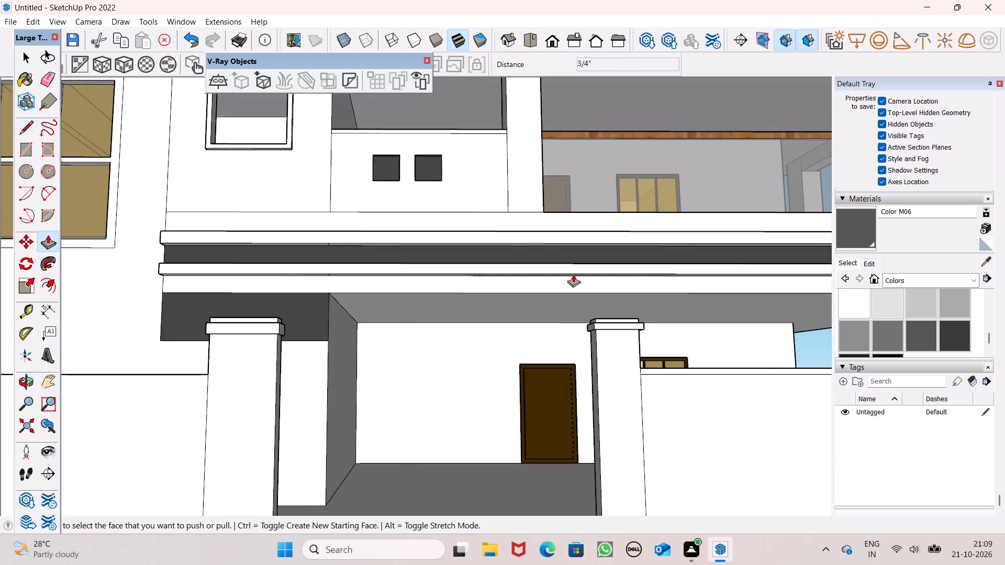
scroll(566, 275, down, 5)
scroll(746, 320, up, 7)
middle_drag(739, 298, 687, 267)
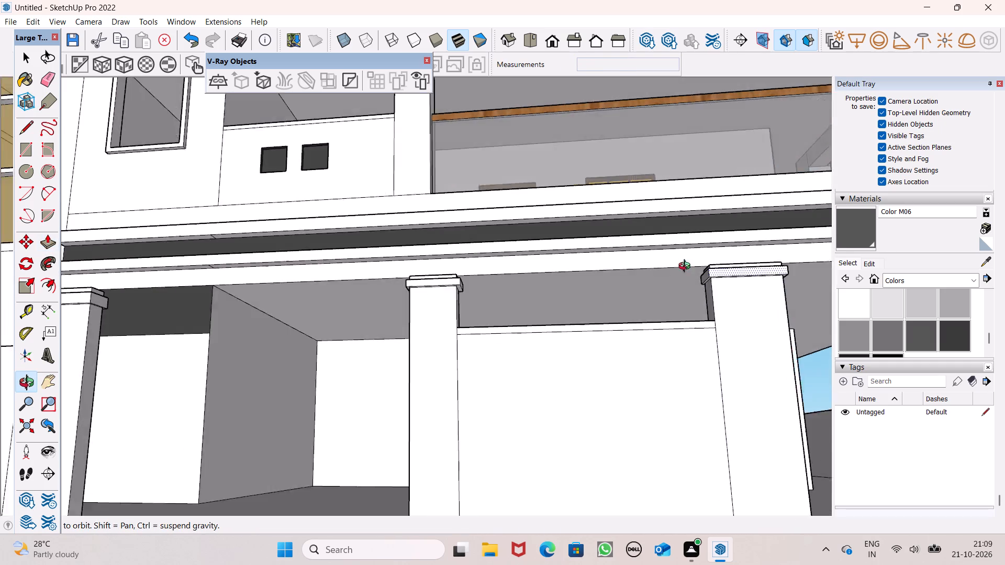
middle_drag(687, 267, 675, 261)
scroll(736, 275, up, 7)
drag(724, 253, 724, 257)
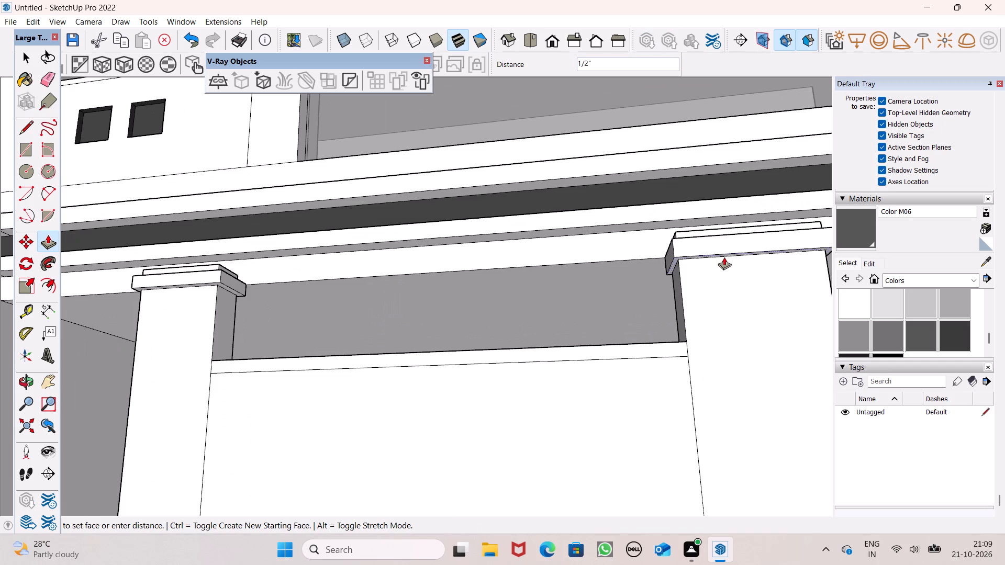
drag(724, 257, 724, 259)
scroll(638, 226, down, 10)
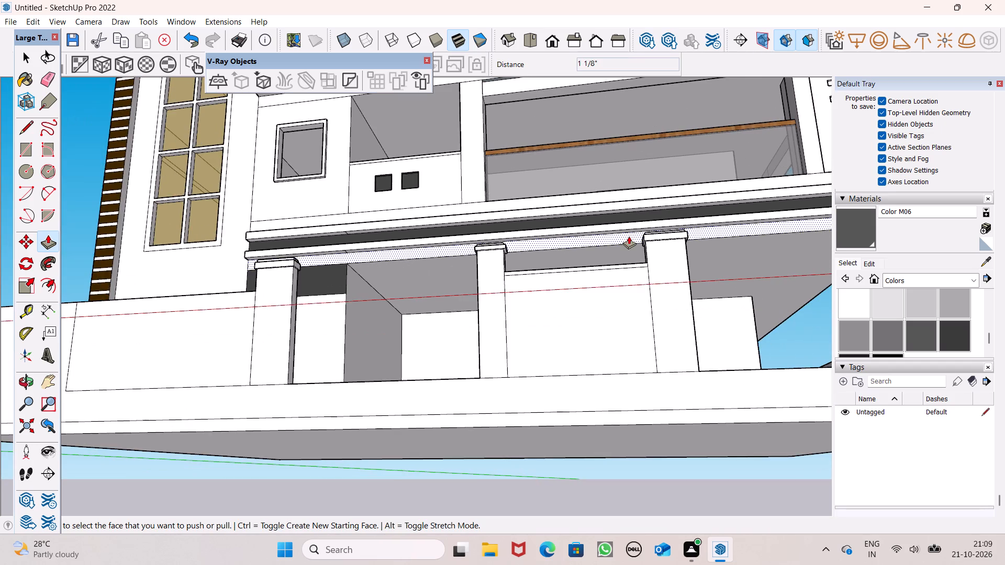
Push/Pull the front face of the lower band on the wide corner pillar outward about 5 5/16".
scroll(629, 236, down, 2)
middle_drag(631, 253, 642, 335)
scroll(557, 262, down, 6)
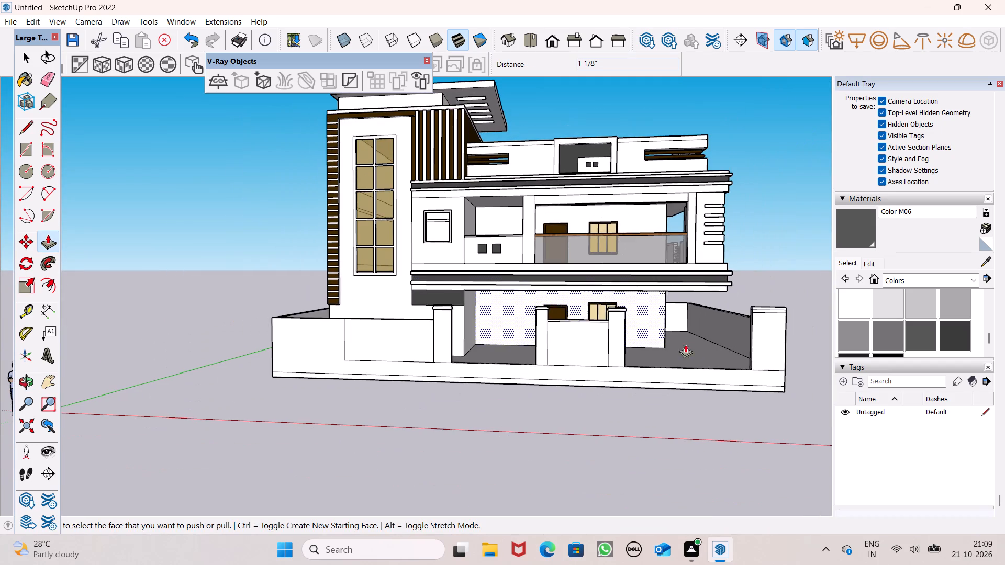
scroll(789, 328, up, 8)
middle_drag(766, 312, 772, 359)
scroll(772, 359, up, 3)
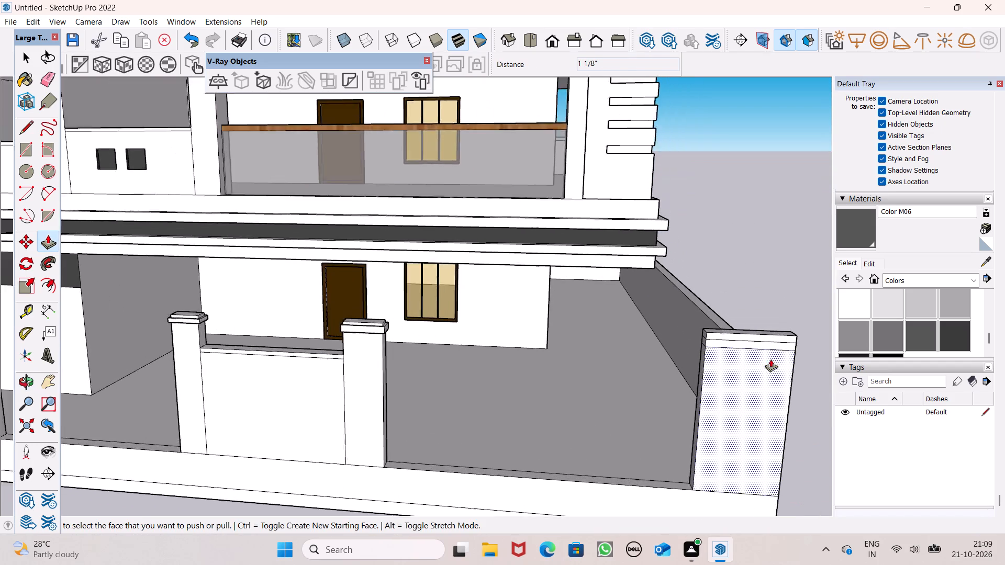
scroll(770, 359, up, 3)
click(696, 340)
scroll(624, 318, down, 3)
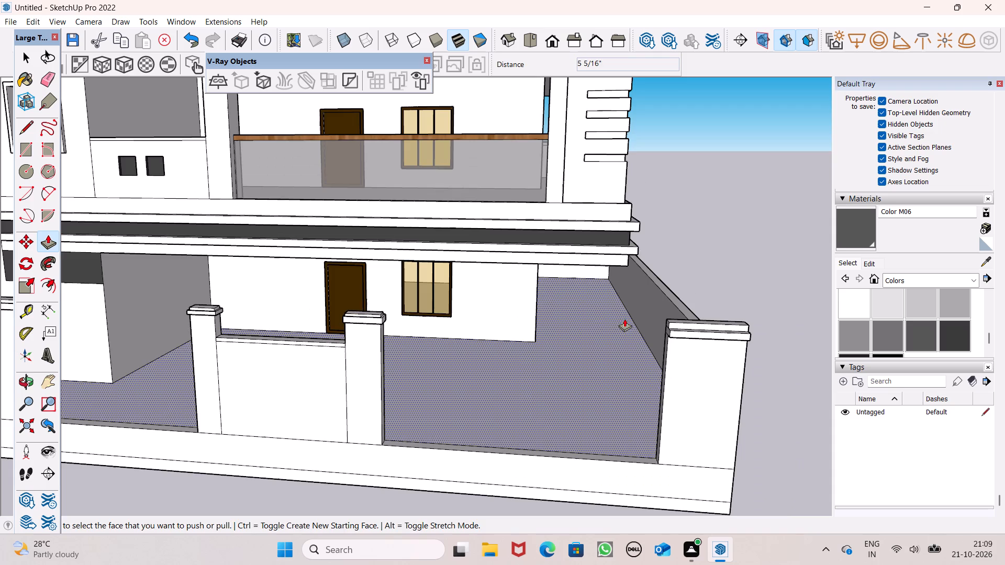
Push/Pull the front face of the wide corner pillar's lower band back inward about 2".
middle_drag(585, 329, 757, 402)
scroll(577, 291, down, 3)
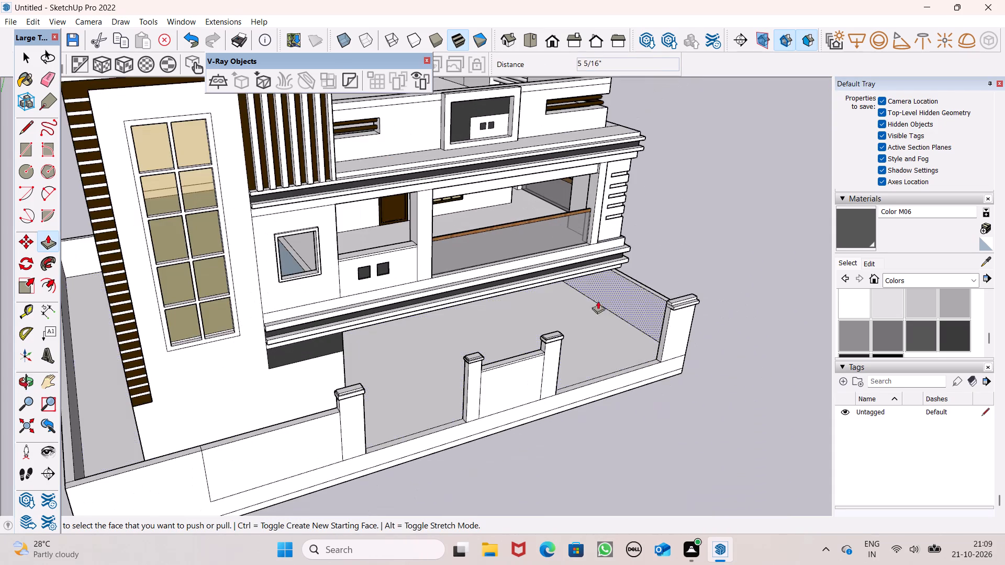
scroll(678, 288, up, 11)
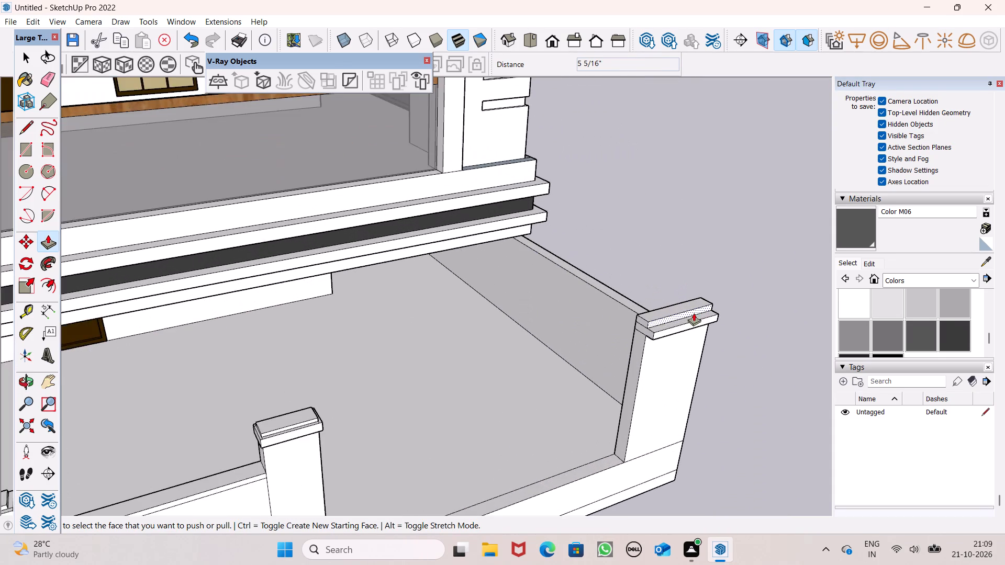
scroll(677, 319, up, 6)
middle_click(677, 319)
middle_drag(696, 364, 789, 355)
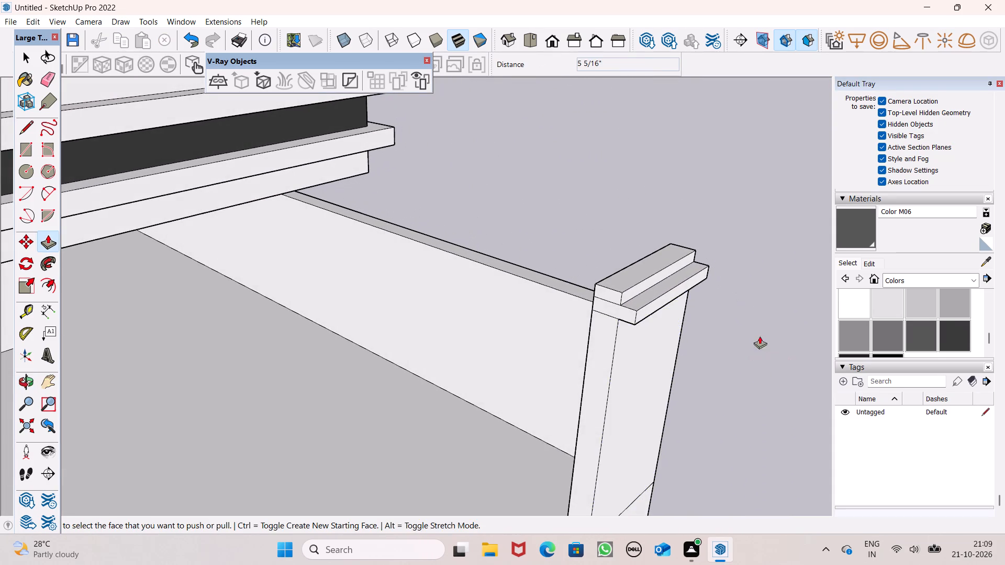
scroll(696, 323, up, 6)
drag(536, 302, 519, 296)
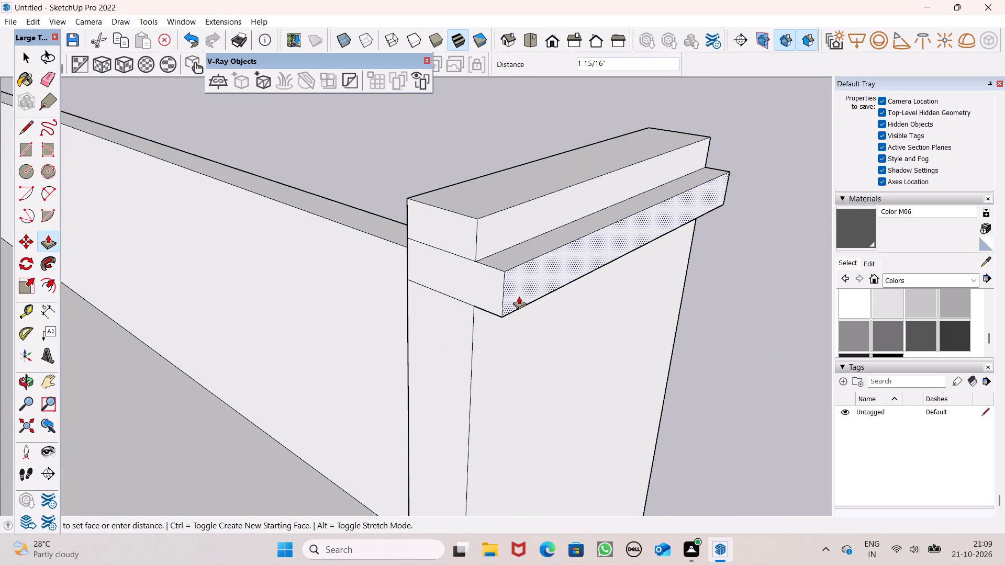
drag(519, 296, 518, 293)
Push/Pull both end faces of the corner pillar's lower band outward, moving the inner end about 2 1/16".
drag(484, 291, 473, 304)
scroll(608, 242, down, 3)
middle_drag(626, 251, 307, 340)
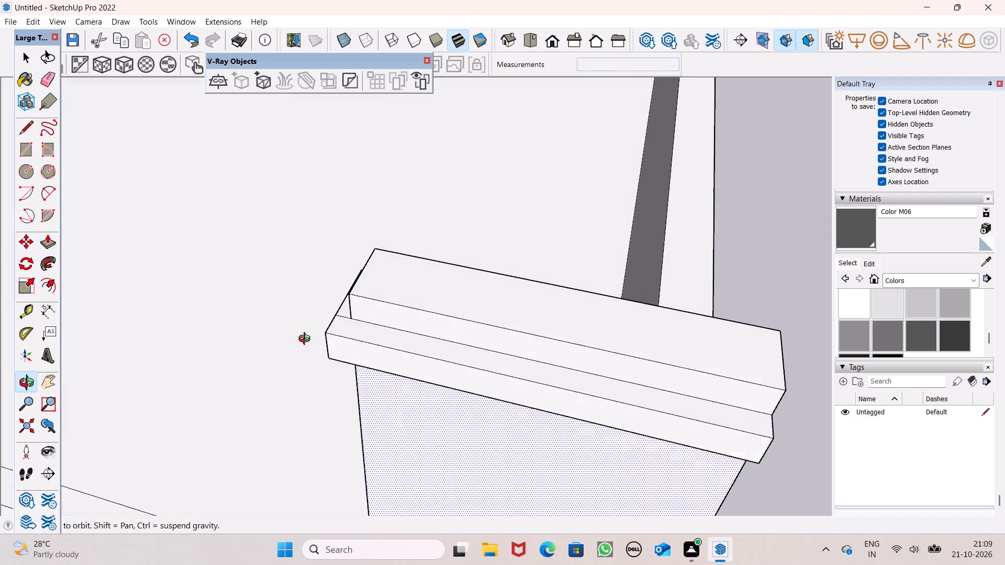
middle_drag(307, 340, 300, 332)
scroll(476, 235, down, 7)
middle_drag(532, 272, 94, 274)
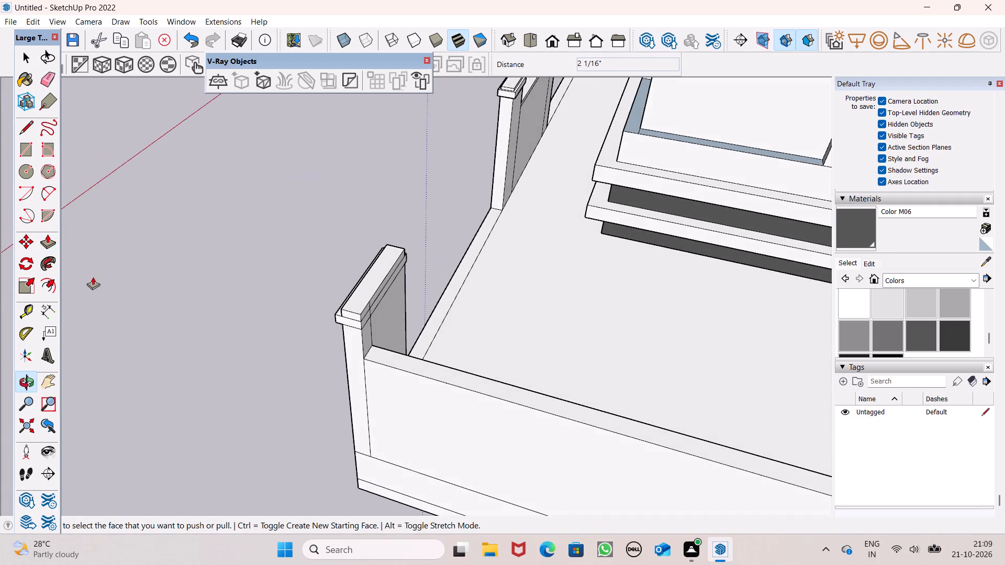
scroll(241, 330, up, 4)
middle_drag(459, 358, 388, 359)
scroll(386, 312, up, 3)
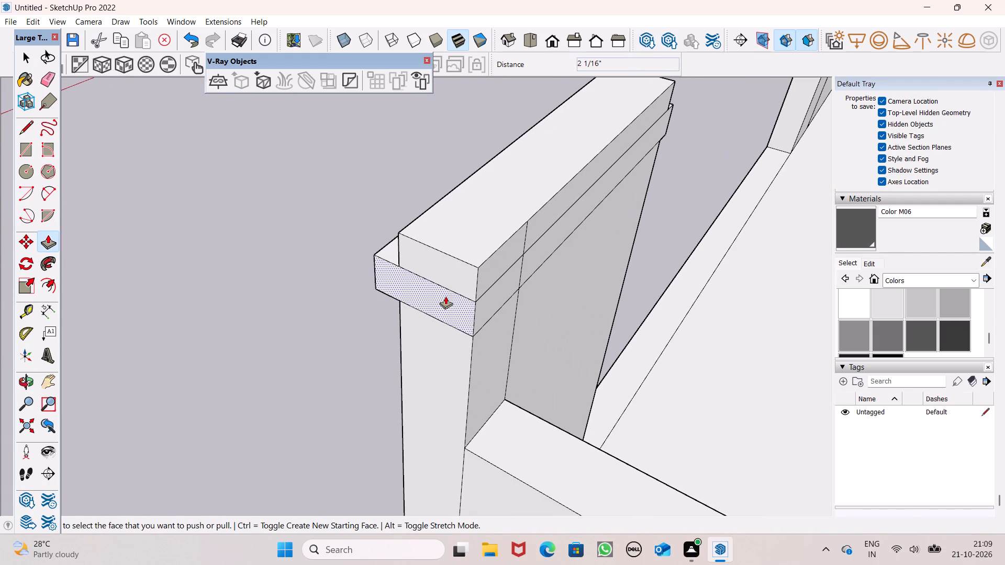
drag(449, 301, 450, 315)
Push/Pull the two rear face segments of the corner pillar's lower band outward about 3 3/16", flush with each other.
drag(483, 307, 502, 323)
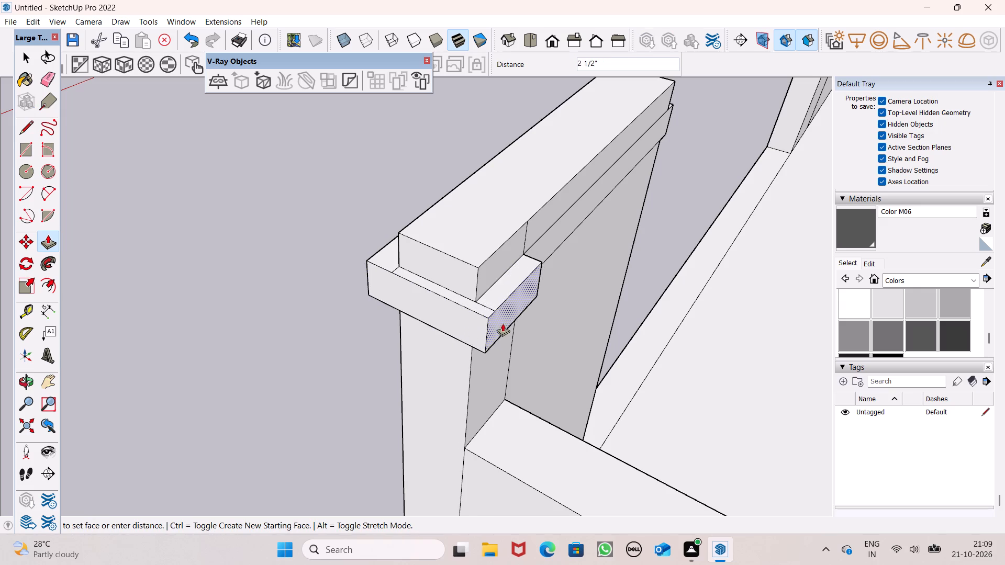
drag(502, 323, 511, 323)
drag(546, 244, 551, 274)
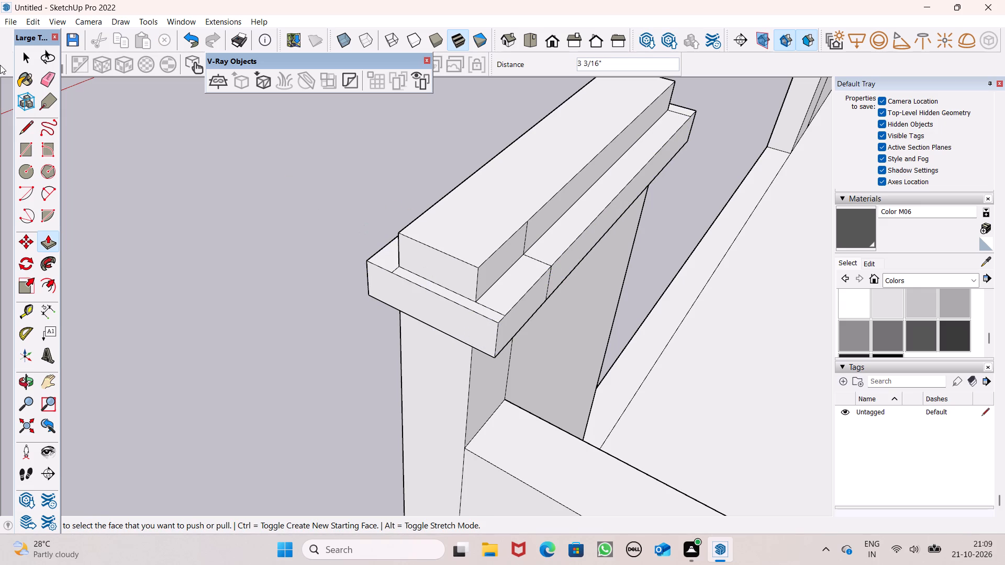
Erase the seam edges on the rear faces and outer-end corners of the corner pillar's projecting lower band.
click(53, 77)
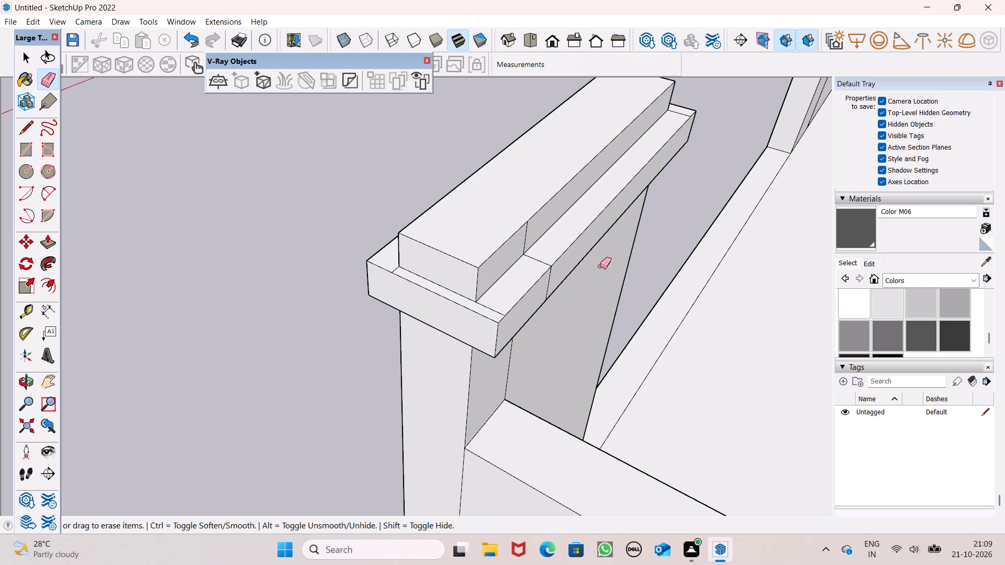
scroll(602, 264, up, 3)
drag(498, 263, 503, 260)
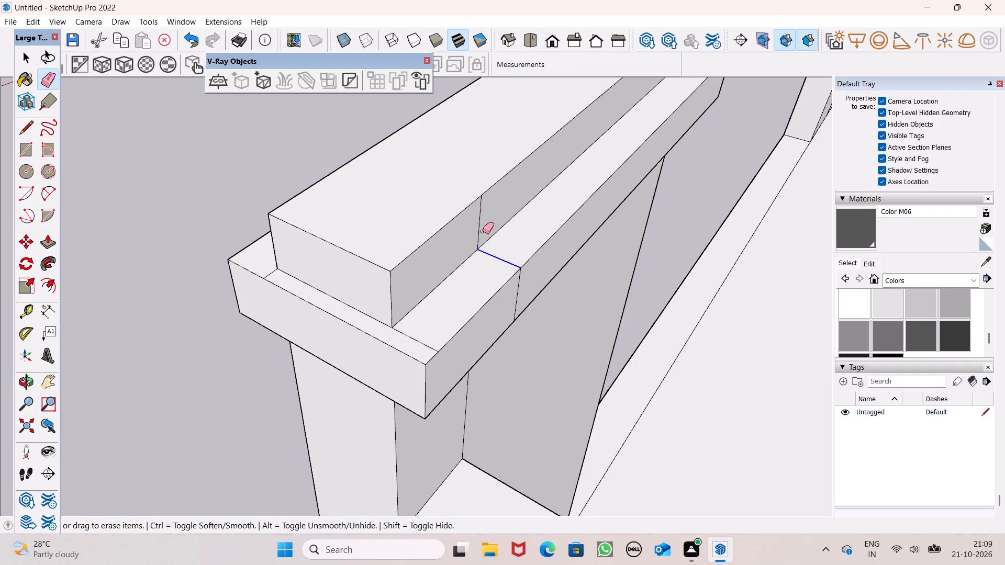
click(478, 227)
click(528, 292)
click(420, 343)
drag(509, 307, 521, 291)
scroll(549, 253, down, 6)
middle_drag(486, 282, 729, 288)
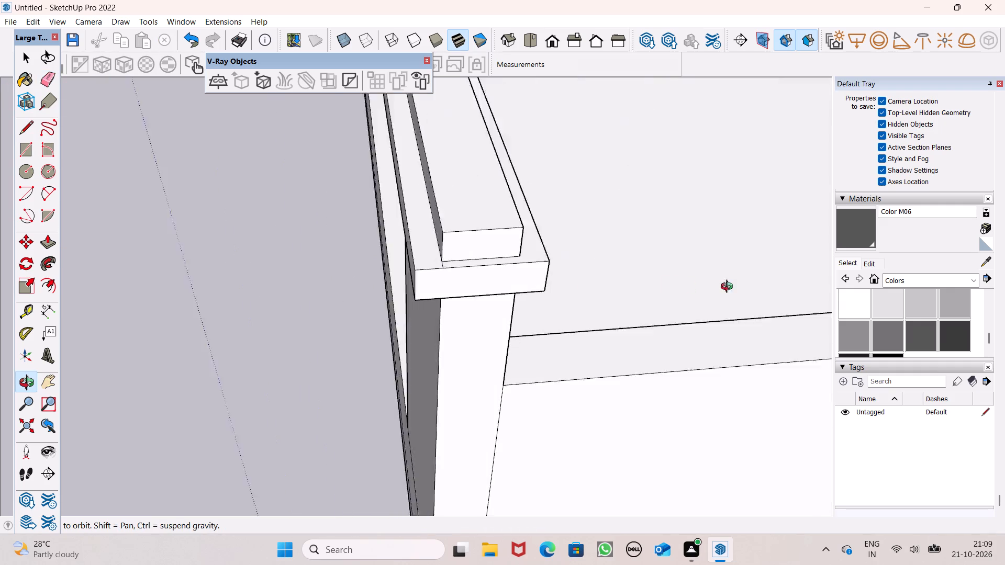
middle_drag(729, 288, 740, 285)
scroll(426, 266, up, 5)
drag(462, 258, 476, 254)
scroll(552, 247, down, 7)
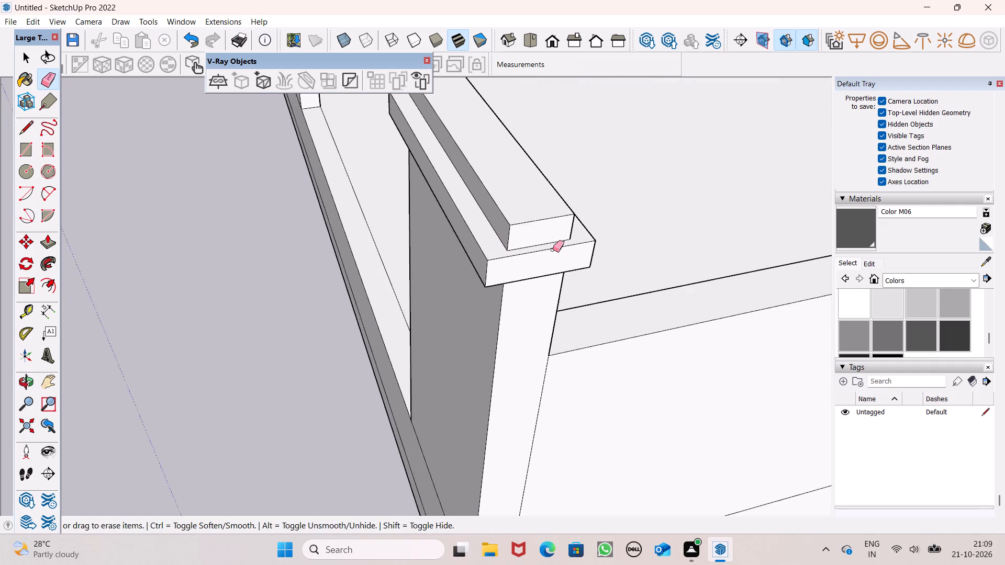
Erase the two corner seam edges on the top of the lower band at the corner pillar's inner end.
scroll(550, 240, down, 6)
middle_drag(483, 242, 797, 258)
scroll(322, 209, down, 2)
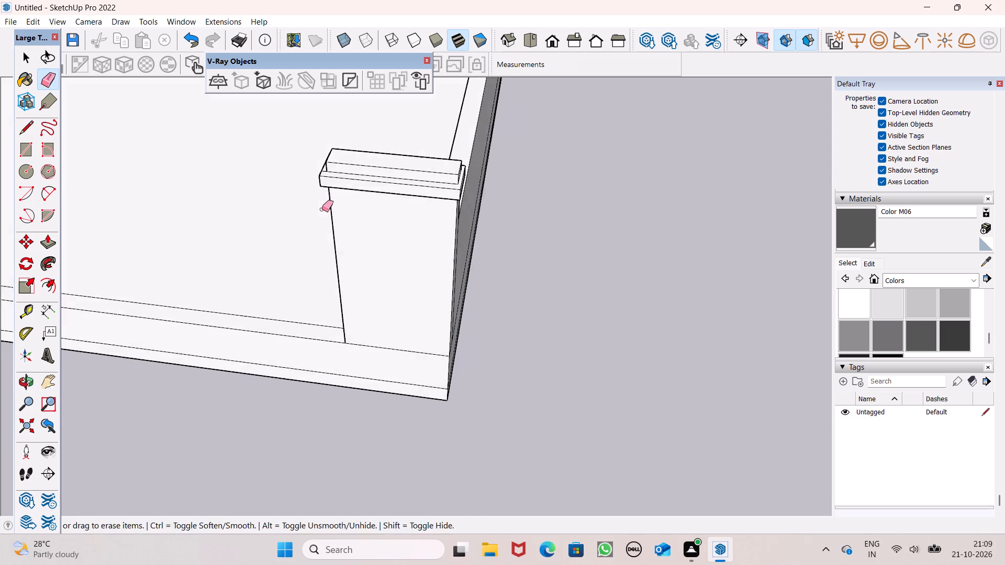
middle_drag(322, 212, 599, 270)
scroll(618, 211, down, 6)
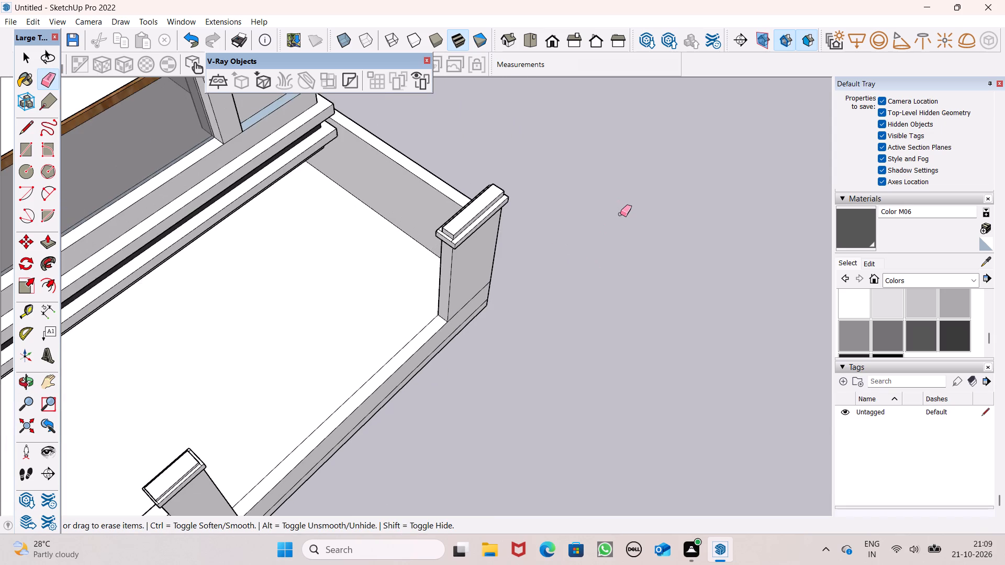
scroll(531, 228, down, 3)
scroll(417, 258, up, 1)
scroll(488, 245, up, 5)
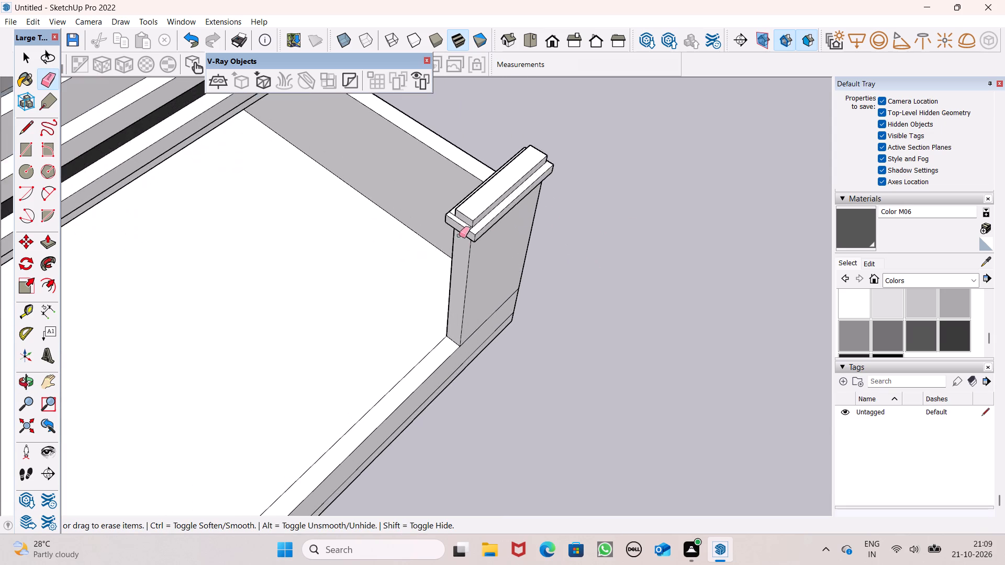
scroll(456, 223, up, 13)
drag(430, 202, 445, 197)
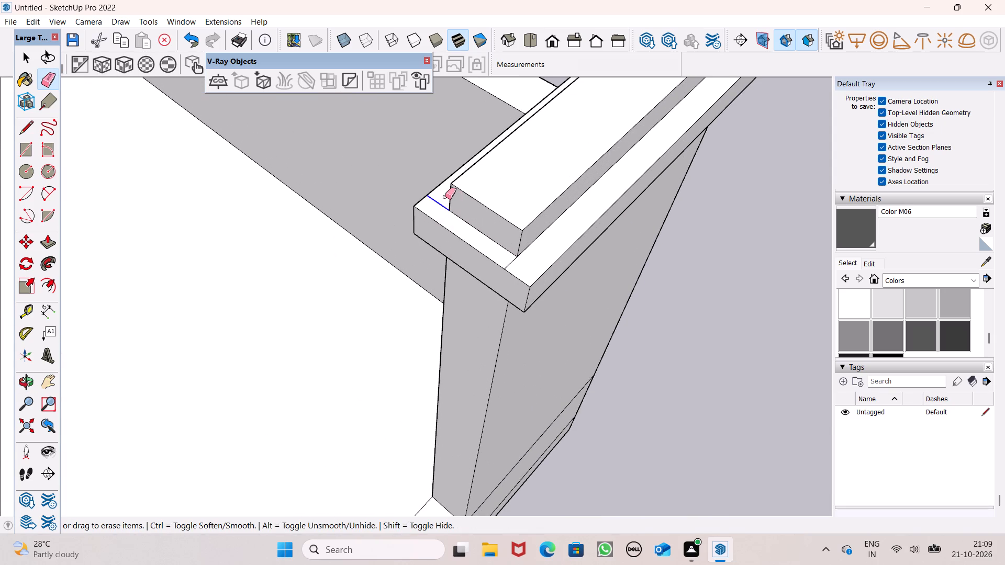
drag(508, 258, 517, 263)
Erase the two corner seam edges on the underside of the corner pillar's lower band at its inner end.
scroll(531, 262, down, 3)
middle_drag(565, 285, 344, 206)
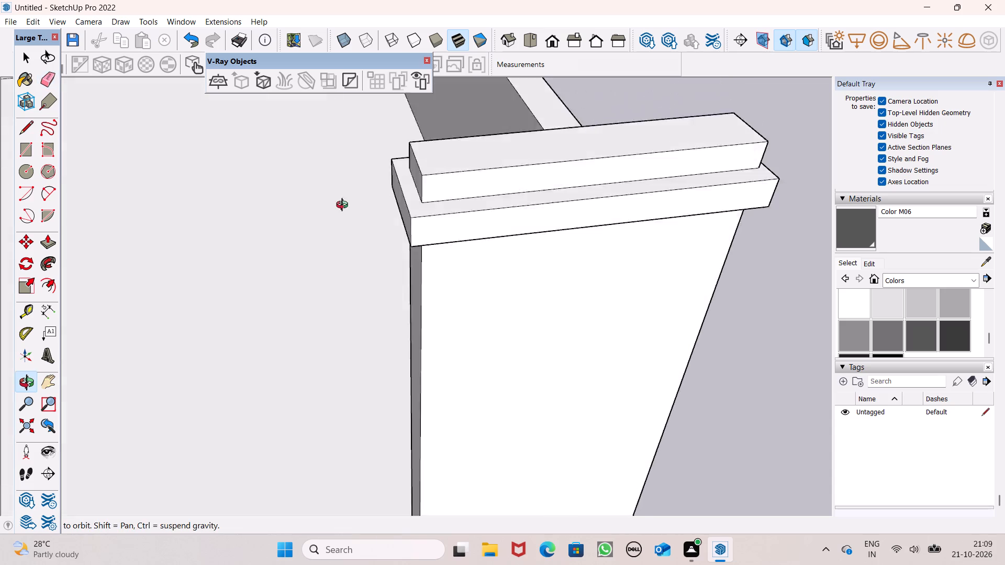
middle_drag(344, 206, 338, 205)
scroll(358, 208, down, 4)
middle_drag(425, 229, 490, 312)
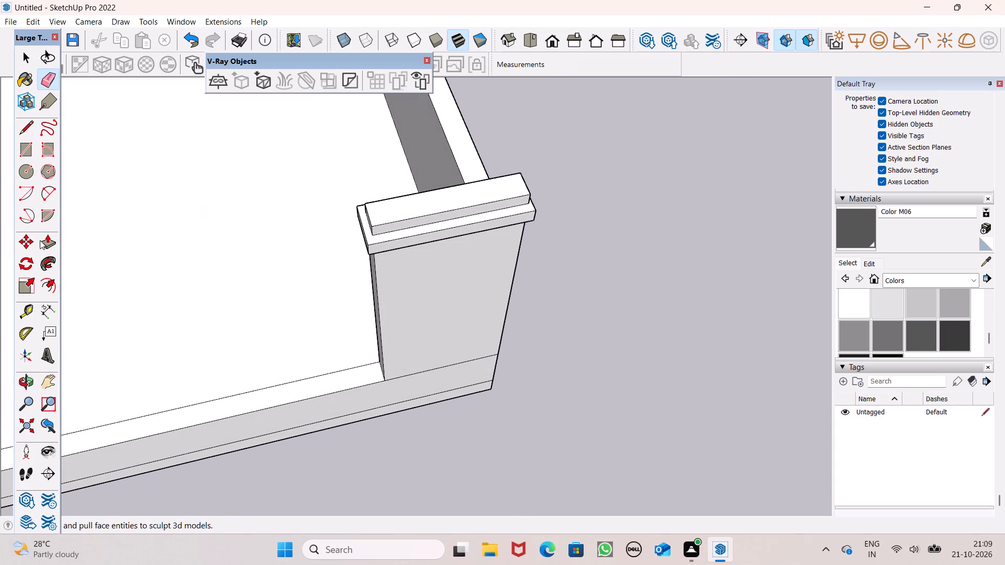
click(51, 243)
middle_drag(380, 245, 358, 71)
scroll(358, 71, up, 1)
middle_drag(458, 199, 445, 115)
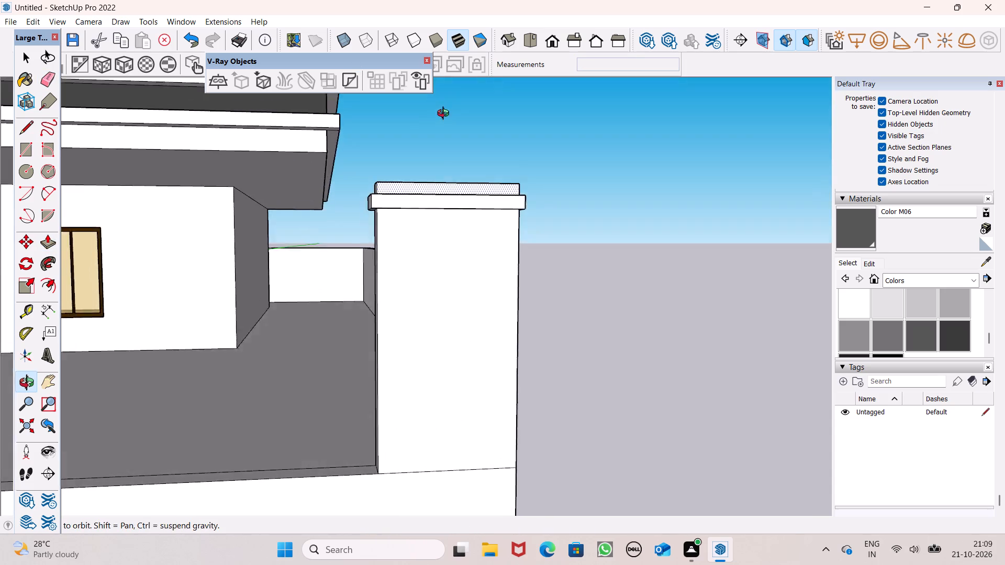
middle_drag(445, 115, 444, 112)
scroll(433, 230, up, 6)
middle_drag(416, 191, 443, 64)
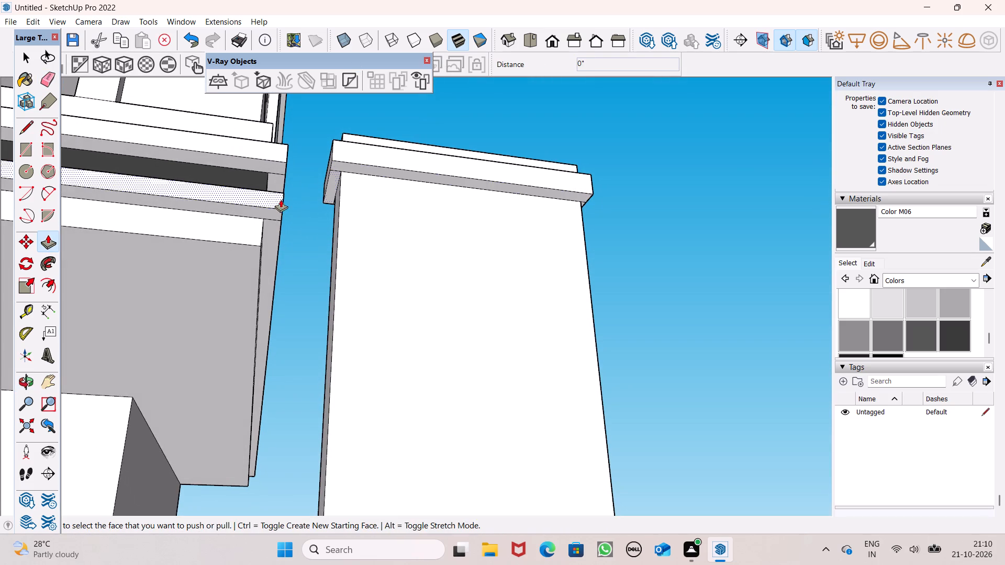
click(45, 75)
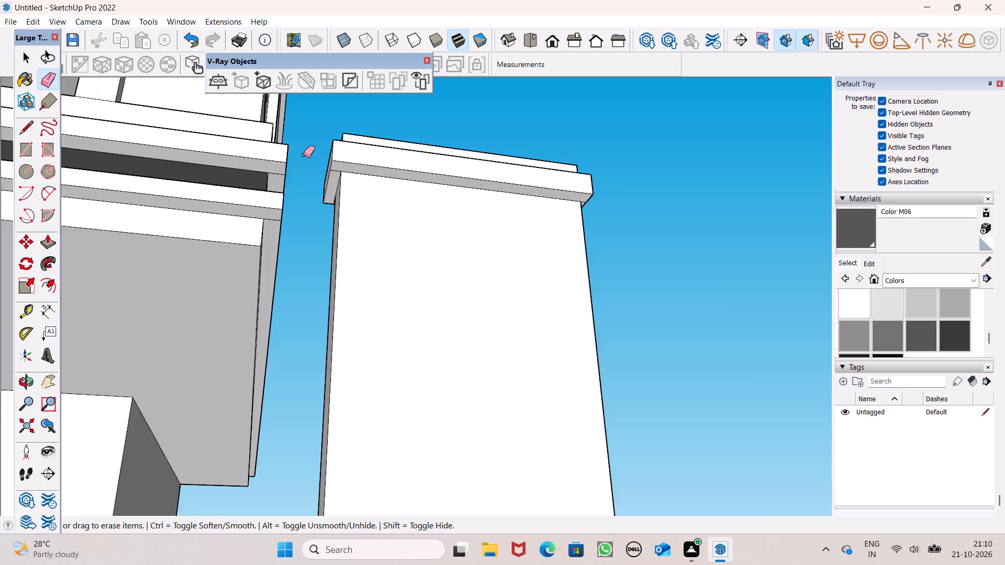
scroll(309, 156, up, 5)
scroll(375, 166, down, 4)
scroll(647, 240, up, 2)
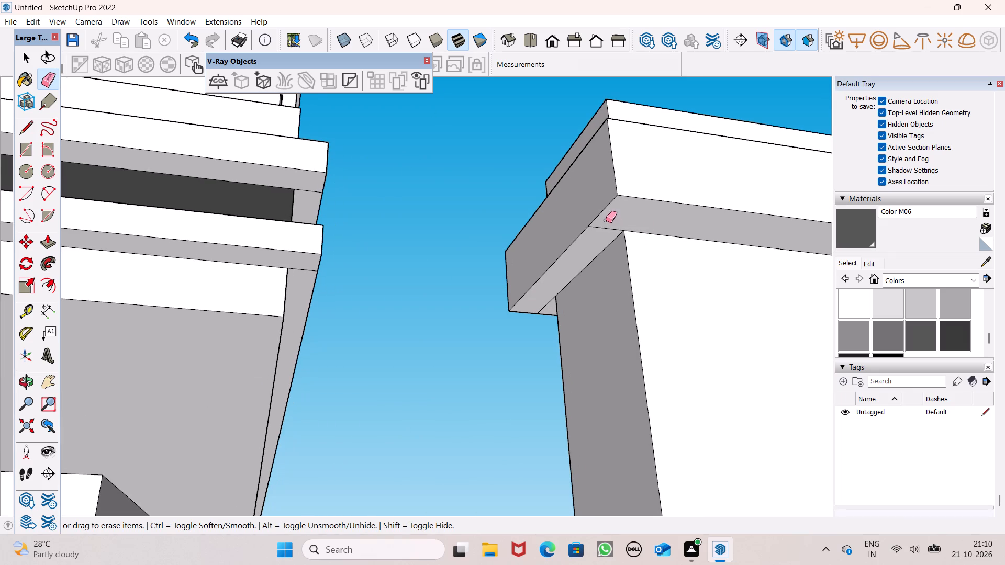
drag(605, 219, 599, 233)
click(546, 304)
Erase the corner seam edges on the underside of the corner pillar's lower band at its outer end.
scroll(417, 221, down, 2)
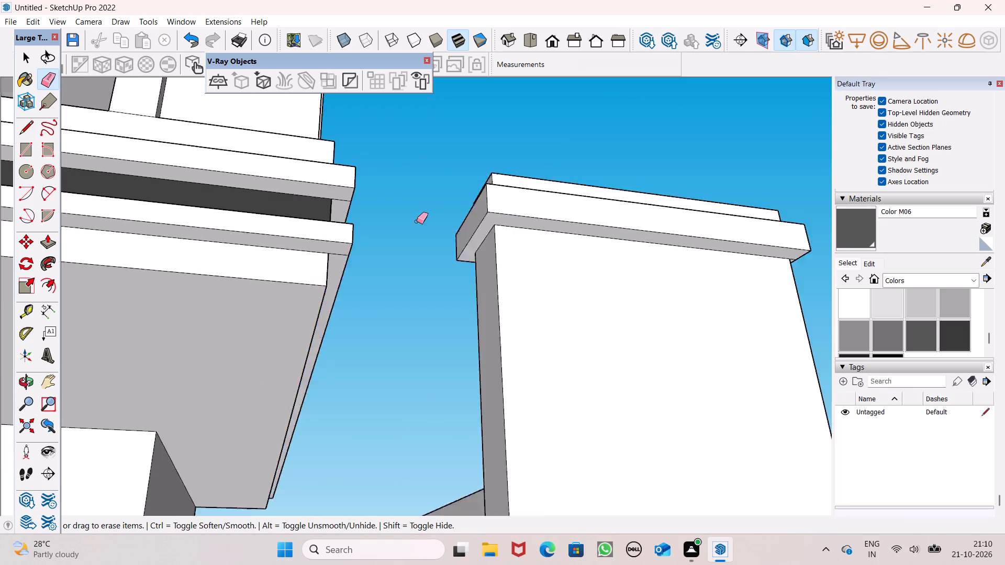
scroll(417, 221, down, 3)
middle_drag(590, 268, 485, 228)
middle_drag(489, 232, 515, 240)
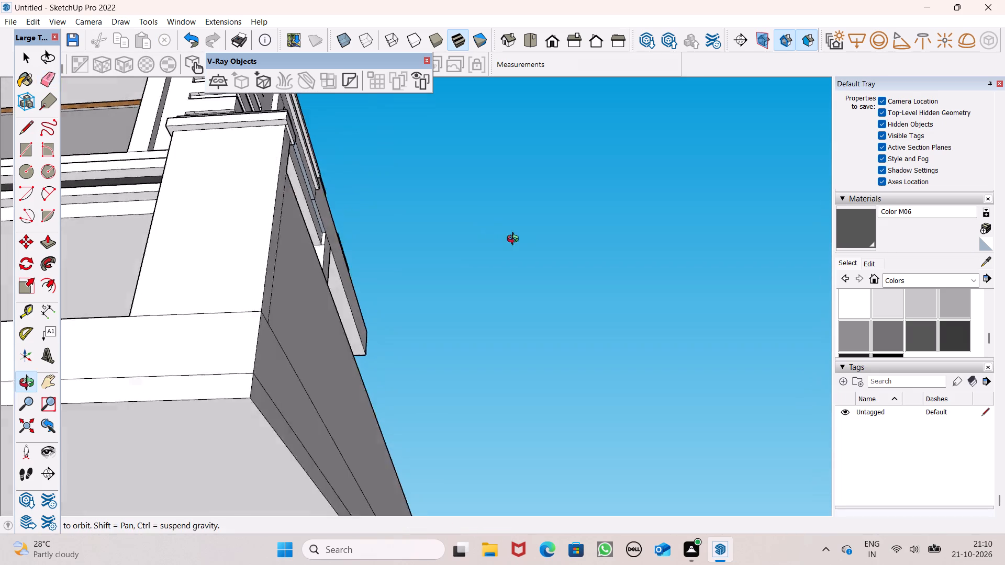
middle_drag(515, 240, 545, 242)
scroll(406, 173, up, 6)
scroll(395, 172, down, 3)
middle_drag(407, 174, 382, 175)
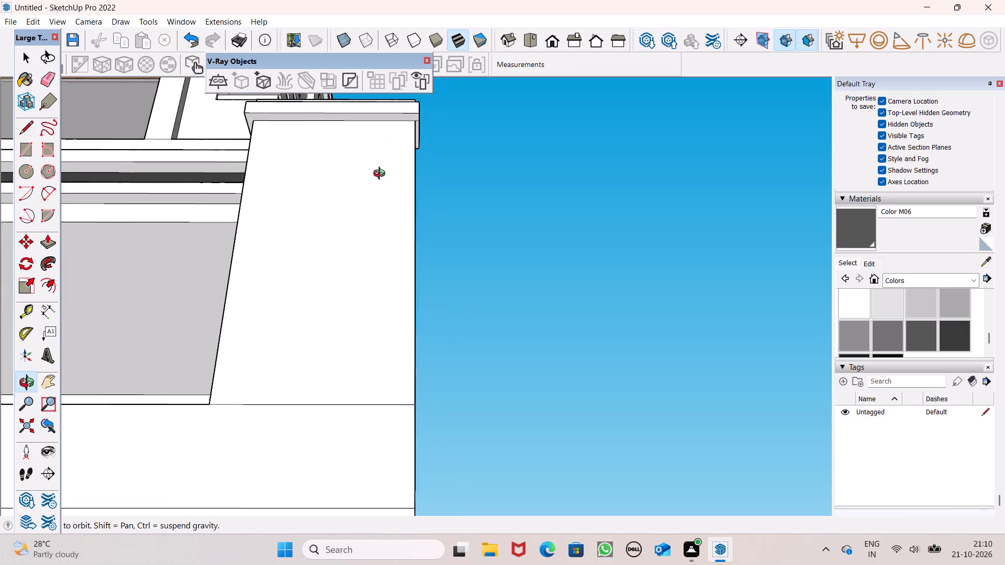
middle_drag(382, 175, 331, 176)
scroll(371, 132, up, 6)
scroll(339, 137, down, 3)
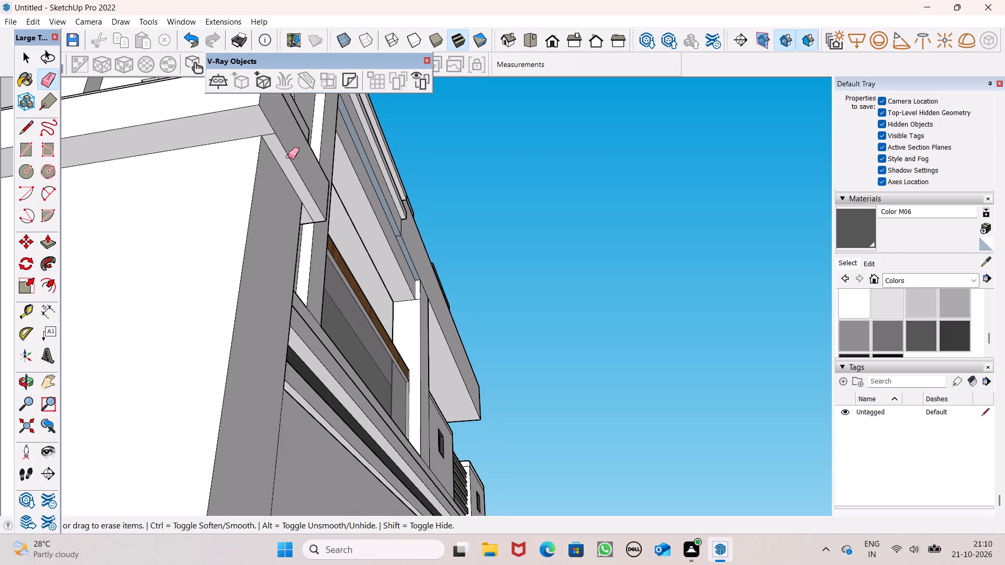
scroll(261, 166, up, 1)
click(265, 133)
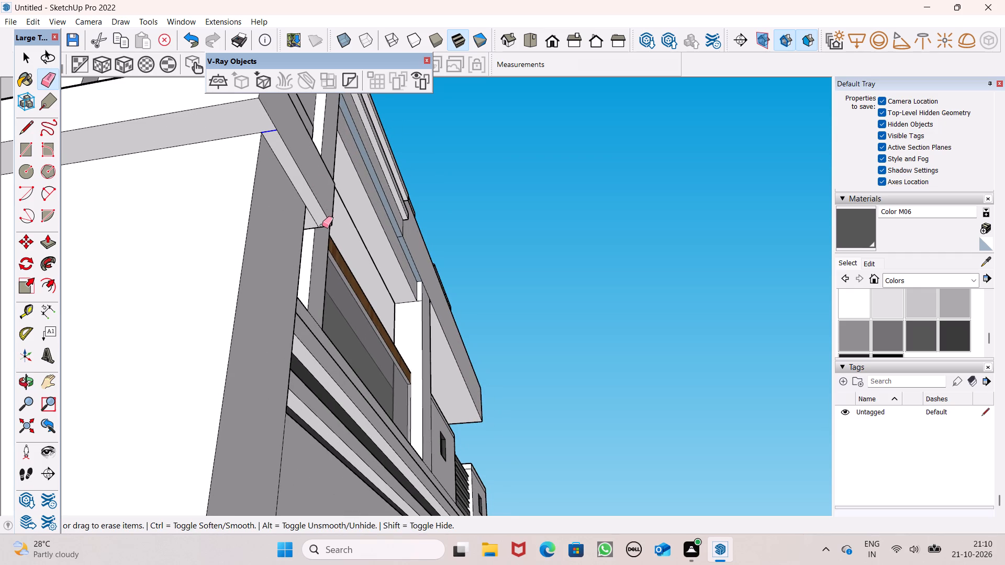
scroll(322, 225, up, 2)
click(317, 220)
click(314, 220)
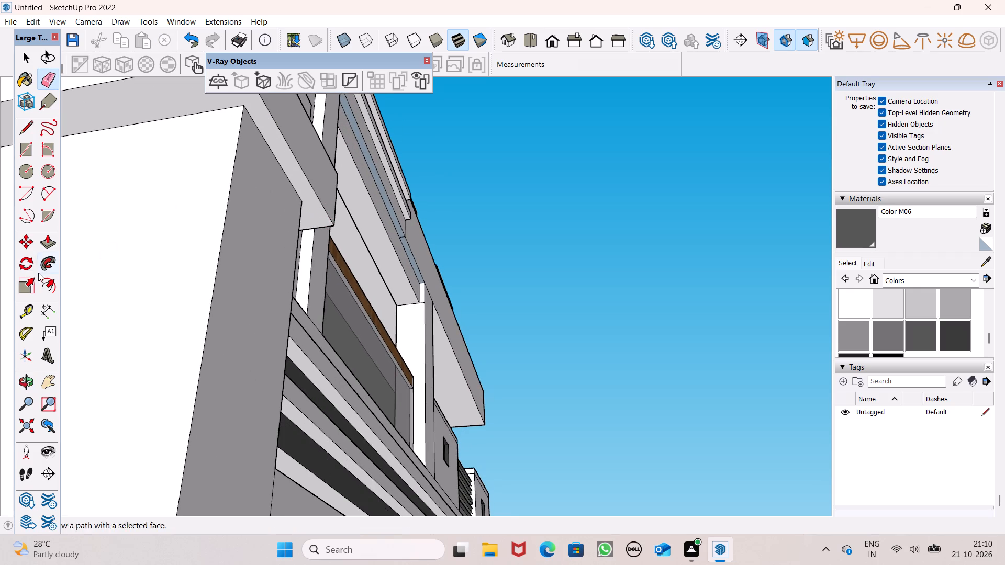
Push/Pull the outer end face of the corner pillar's lower band about 7/16".
click(46, 248)
drag(318, 168, 318, 169)
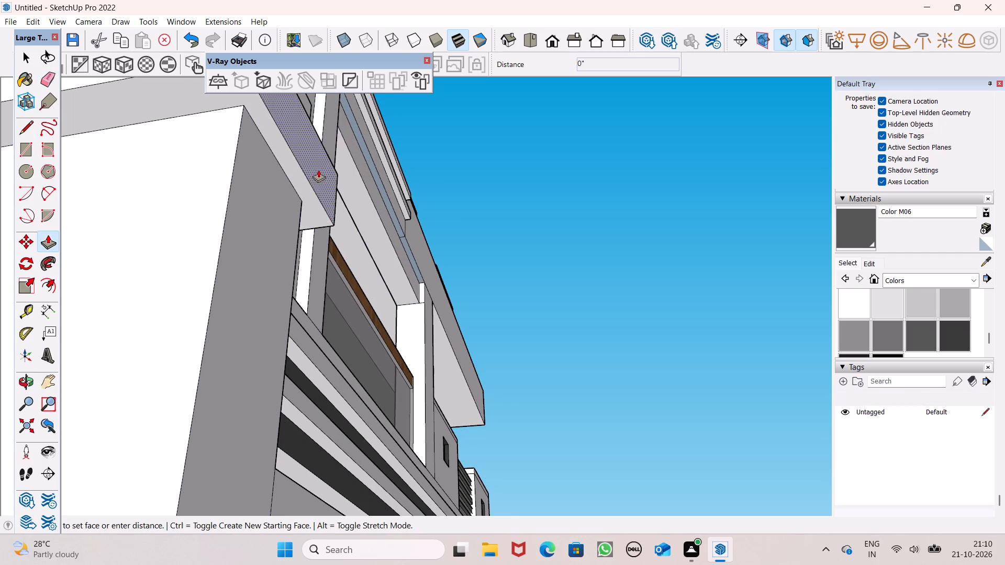
drag(318, 169, 326, 173)
scroll(513, 186, down, 5)
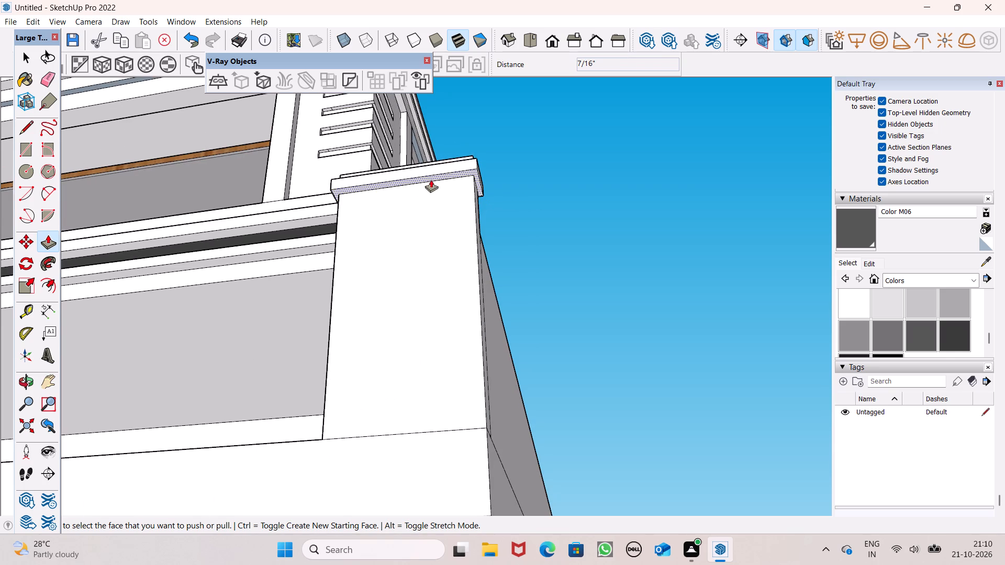
Push/Pull the underside of the corner pillar's lower band about 3 5/8".
drag(431, 179, 432, 188)
scroll(623, 185, down, 4)
middle_drag(623, 194, 649, 305)
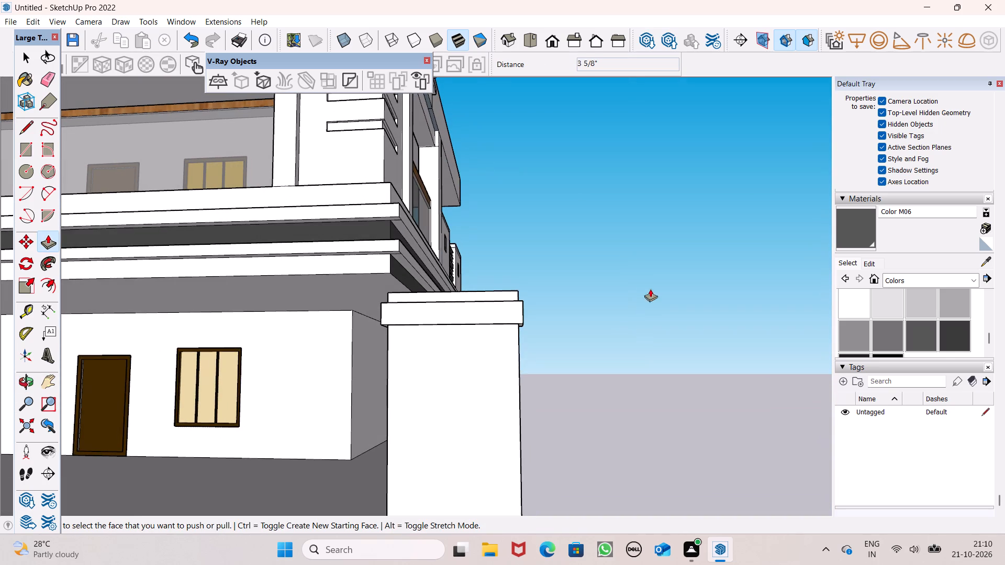
scroll(613, 236, down, 2)
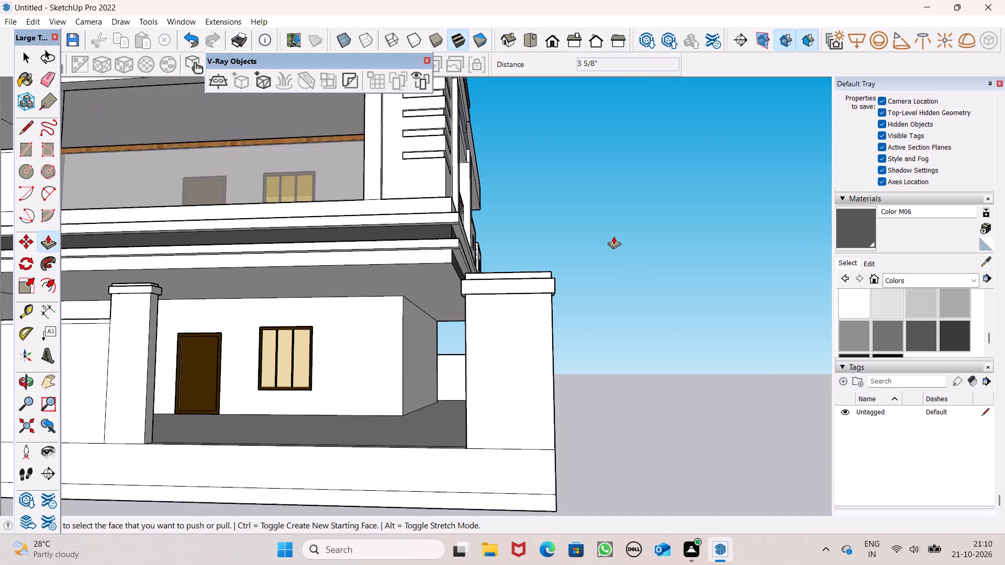
key(space)
scroll(613, 236, down, 2)
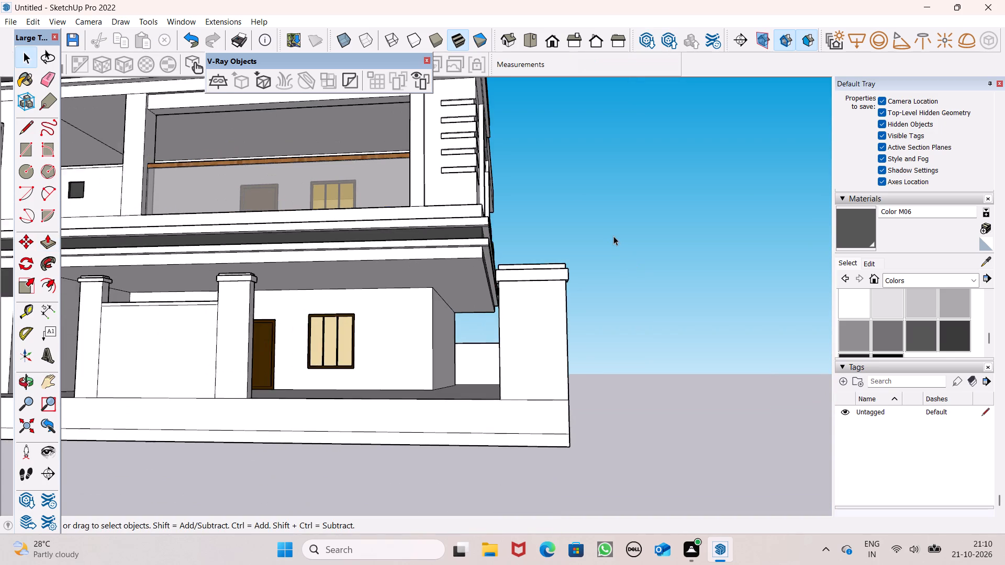
scroll(615, 248, down, 2)
Paint the top, inner end and front faces of the corner pillar's upper band with Color M06.
click(852, 229)
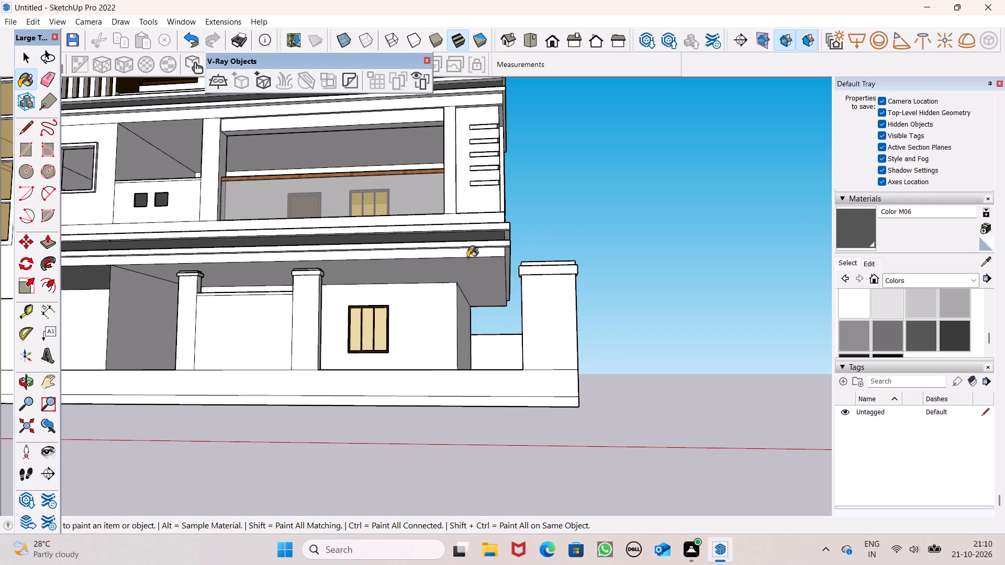
scroll(418, 269, down, 1)
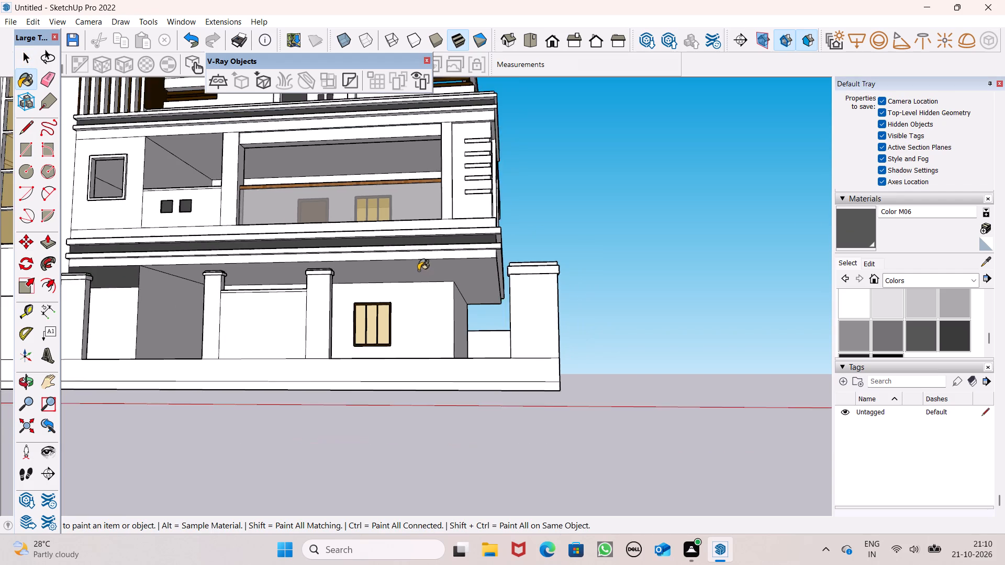
middle_drag(496, 318, 634, 550)
scroll(603, 477, up, 6)
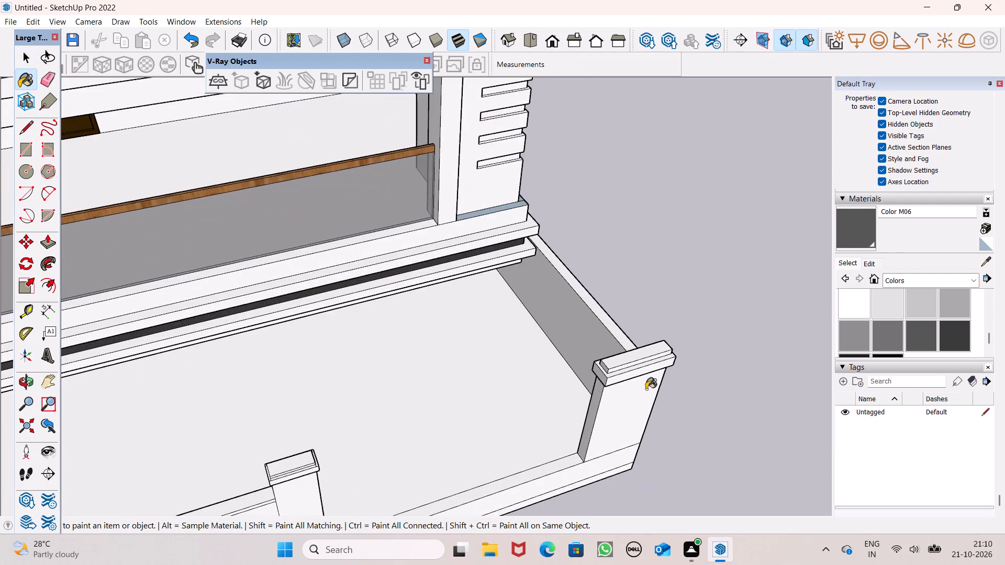
scroll(646, 365, up, 12)
click(599, 353)
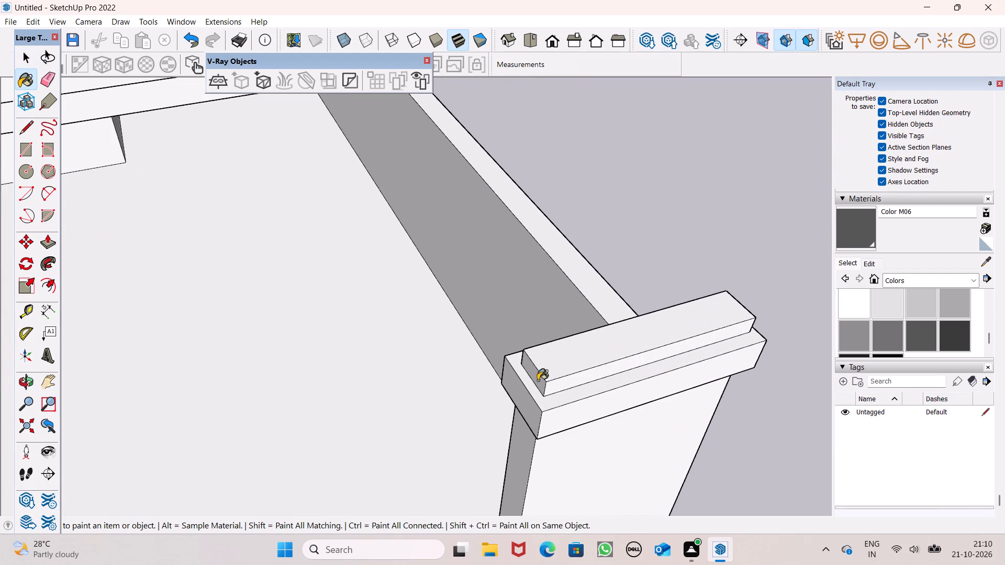
scroll(538, 380, up, 7)
click(539, 378)
click(572, 378)
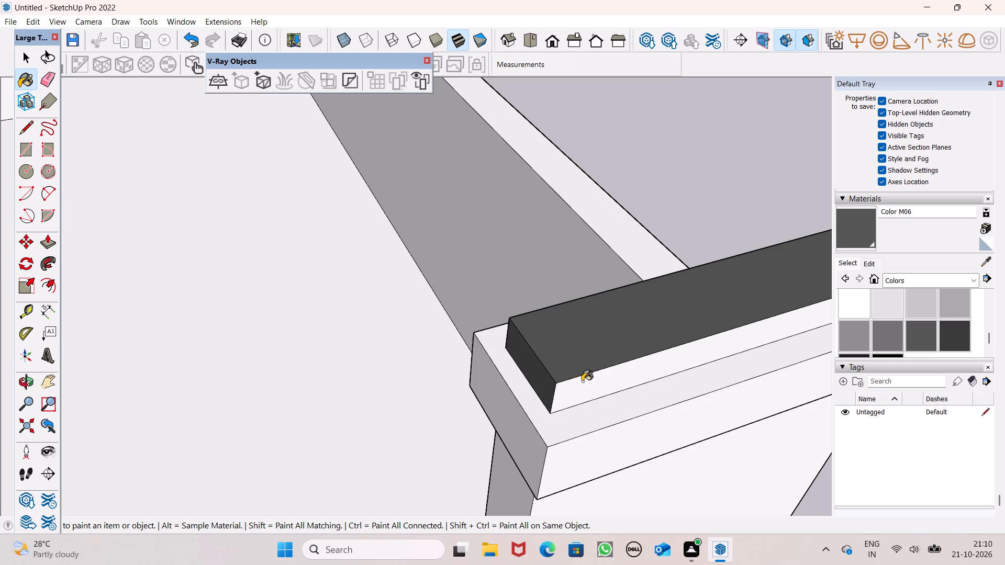
click(583, 387)
Paint the outer end and long rear face of the corner pillar's upper band with Color M06.
scroll(562, 307, down, 9)
middle_drag(589, 302, 443, 377)
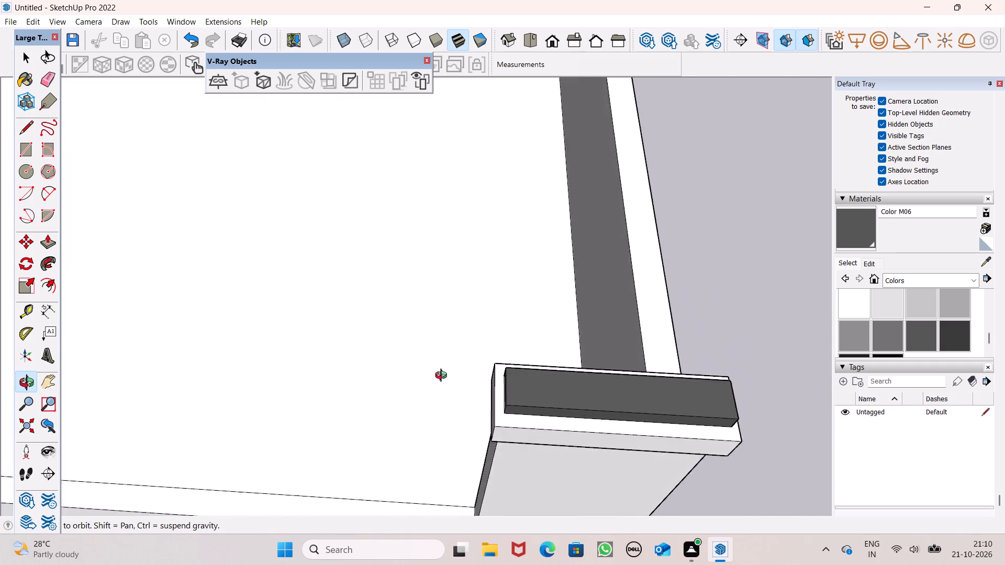
middle_drag(443, 377, 146, 319)
scroll(371, 277, down, 5)
scroll(386, 400, up, 3)
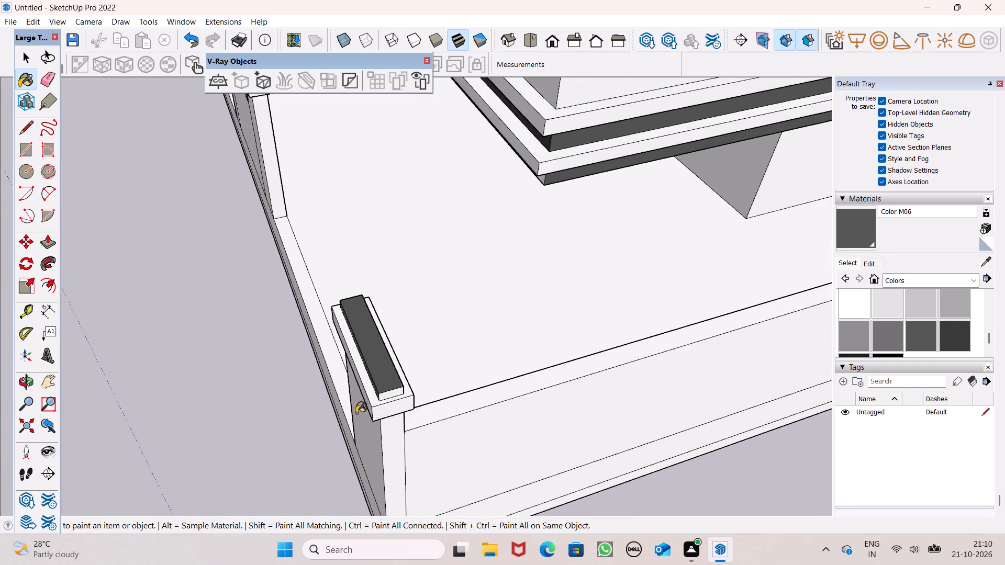
scroll(356, 413, up, 3)
click(411, 381)
middle_drag(428, 380, 273, 348)
scroll(345, 336, up, 4)
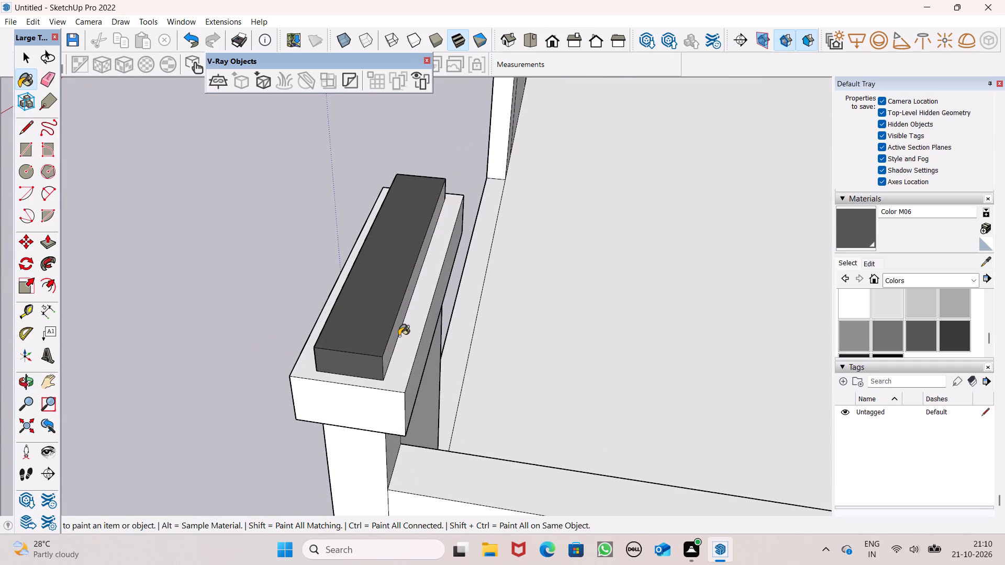
click(397, 336)
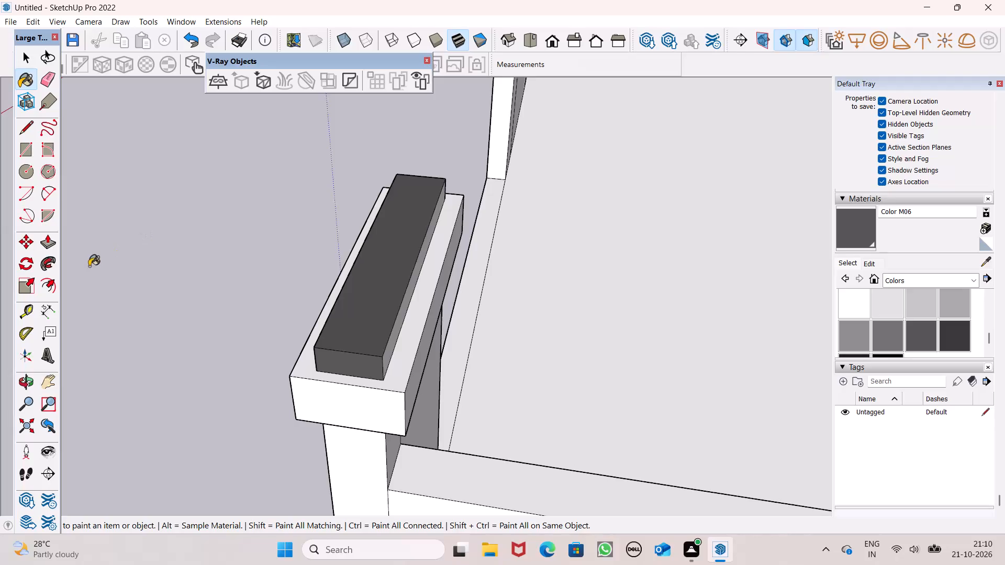
Push/Pull the long rear face of the corner pillar's upper band outward about 1 1/4".
click(38, 251)
scroll(408, 390, up, 2)
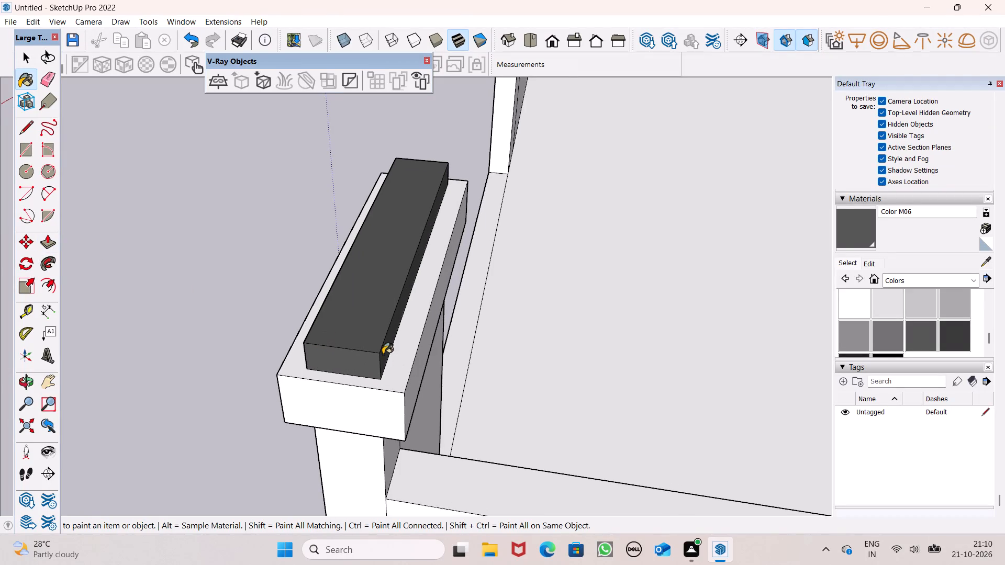
scroll(383, 354, up, 2)
click(49, 237)
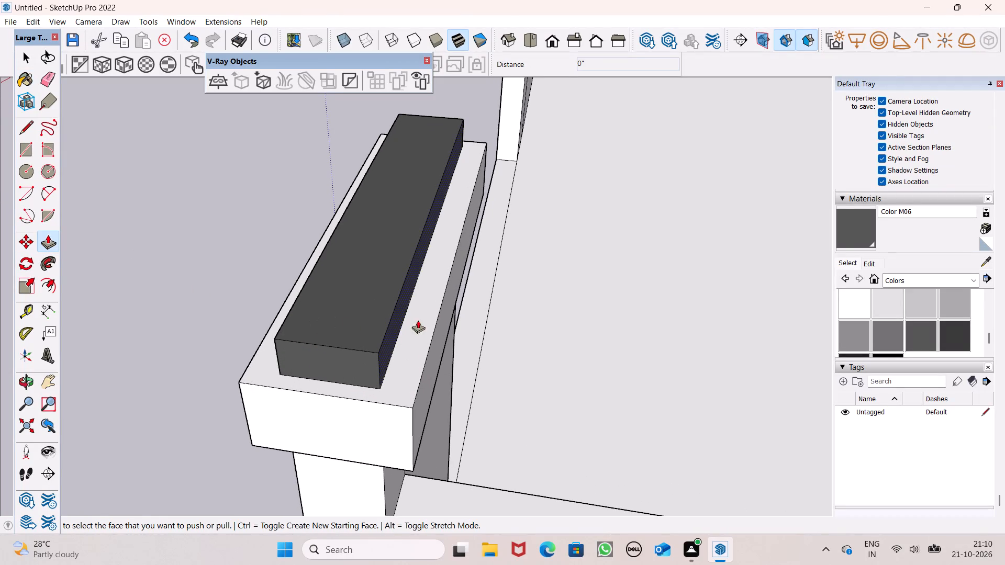
drag(399, 324, 412, 324)
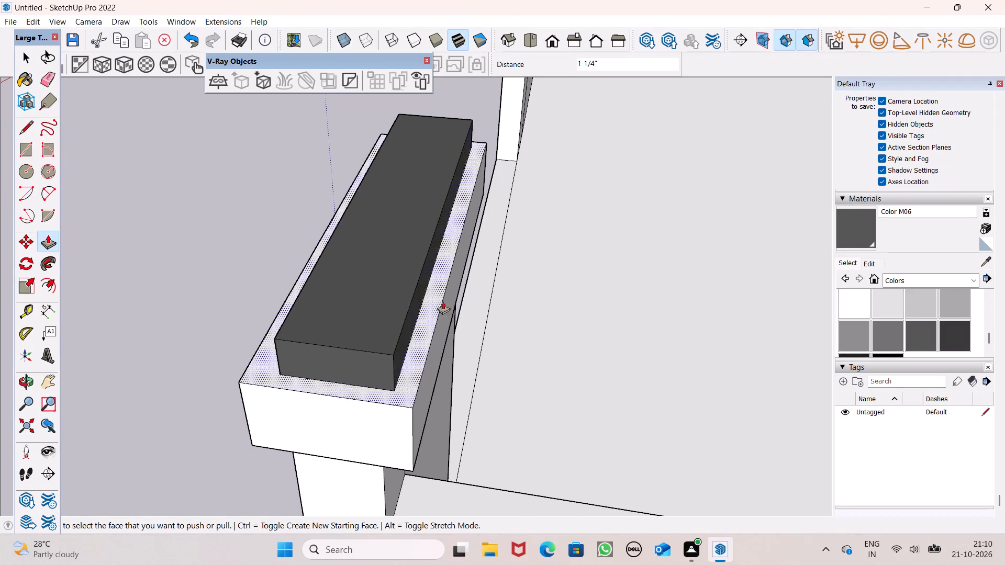
Push/Pull the long front face of the corner pillar's upper band outward about 1 1/8".
scroll(512, 256, down, 3)
middle_drag(475, 317, 786, 330)
scroll(313, 254, up, 3)
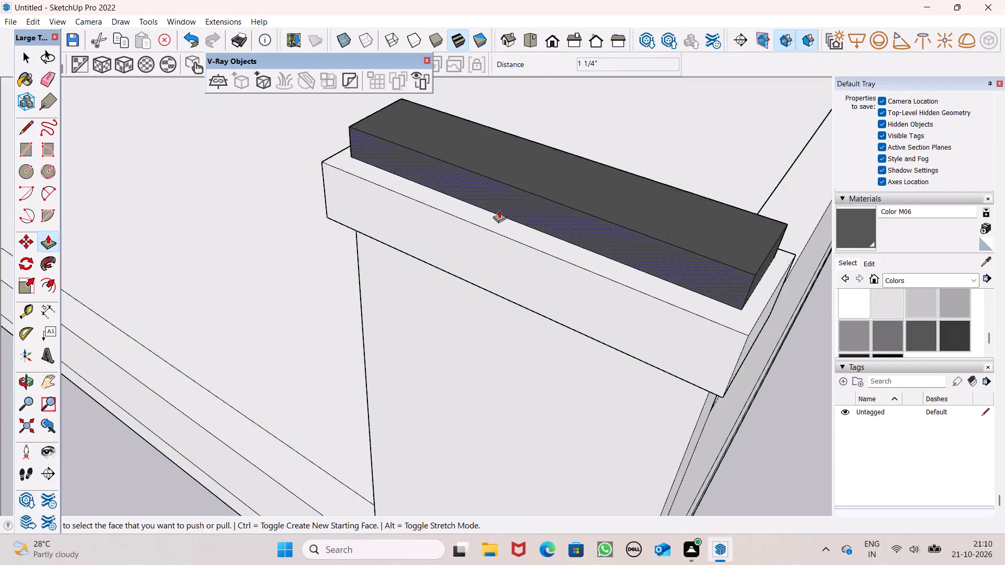
drag(548, 214, 548, 224)
Paint the top, front and open-side end of the upper band with Color M06 on the pillar left of the short front wall panel.
middle_drag(724, 264, 591, 286)
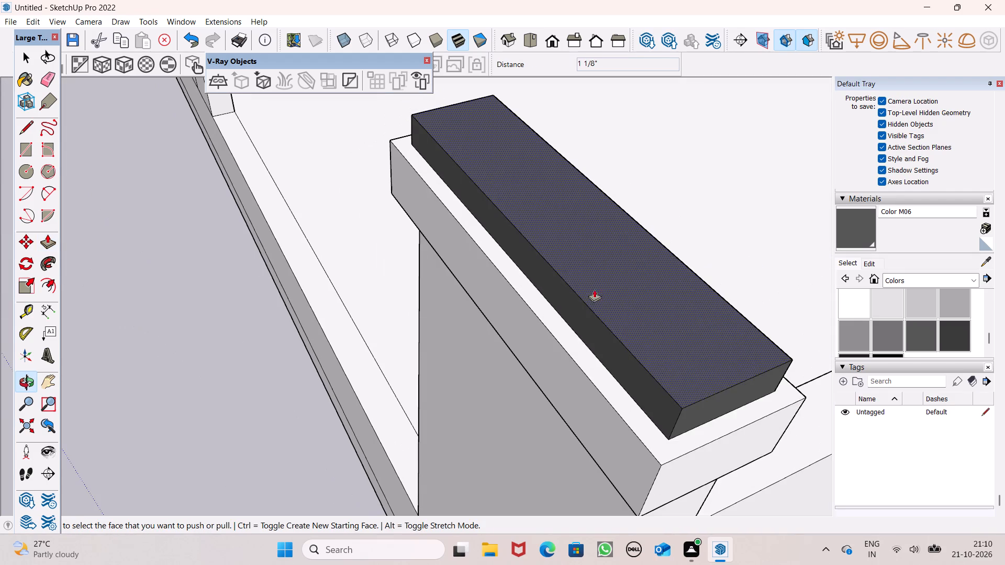
scroll(636, 218, down, 9)
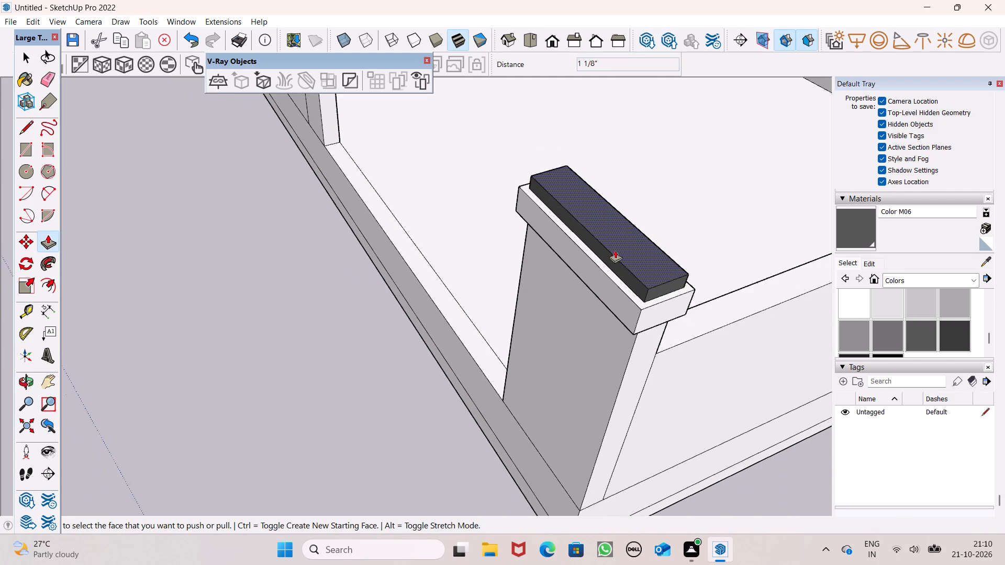
middle_drag(597, 278, 752, 237)
scroll(680, 251, down, 5)
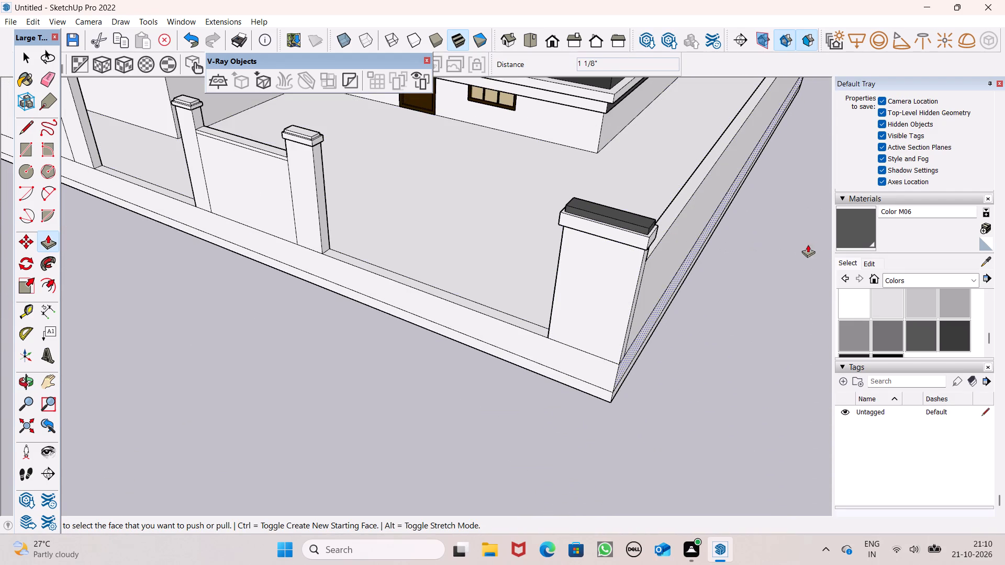
click(846, 234)
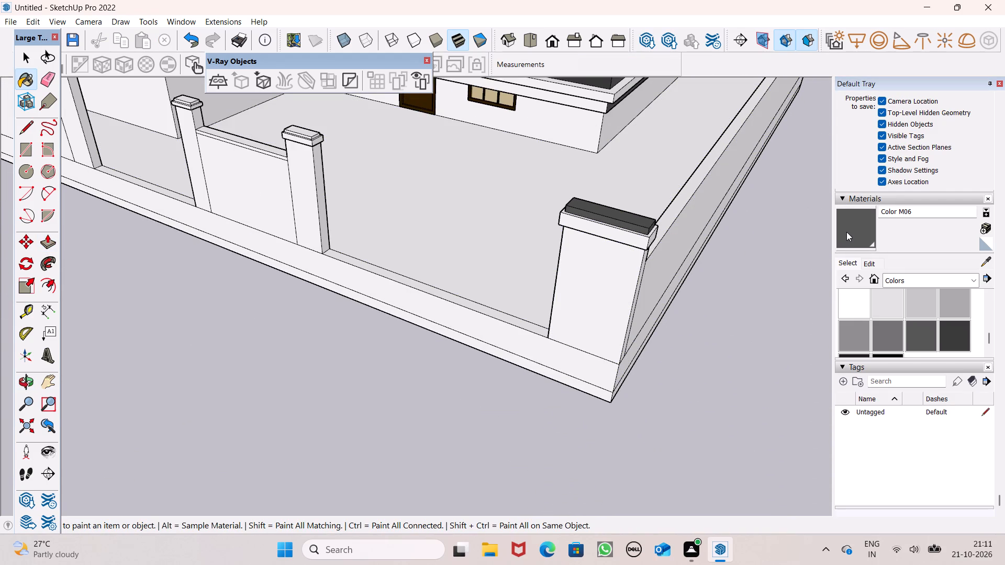
scroll(846, 232, down, 5)
scroll(634, 237, down, 10)
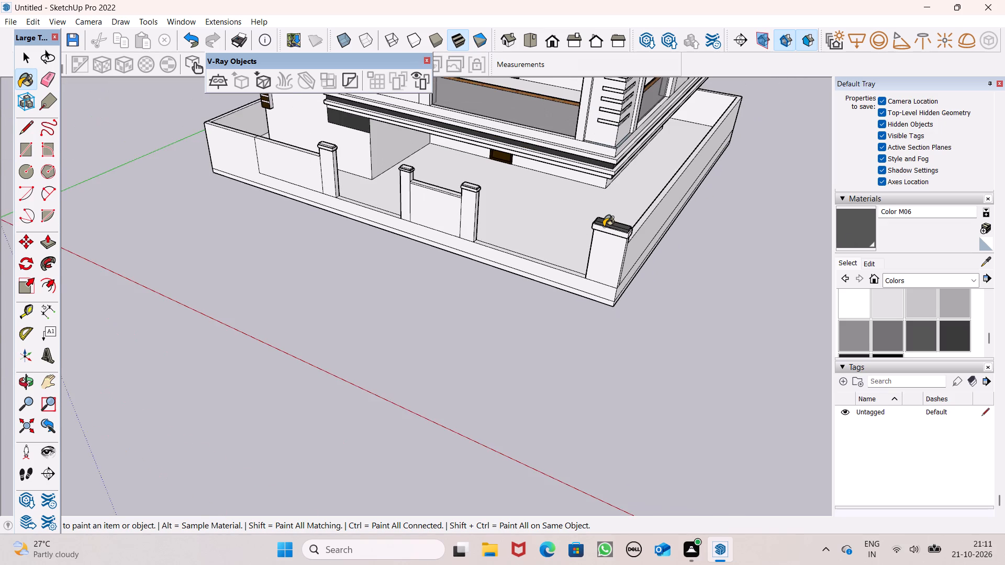
scroll(604, 227, down, 4)
scroll(425, 195, up, 6)
scroll(529, 173, up, 7)
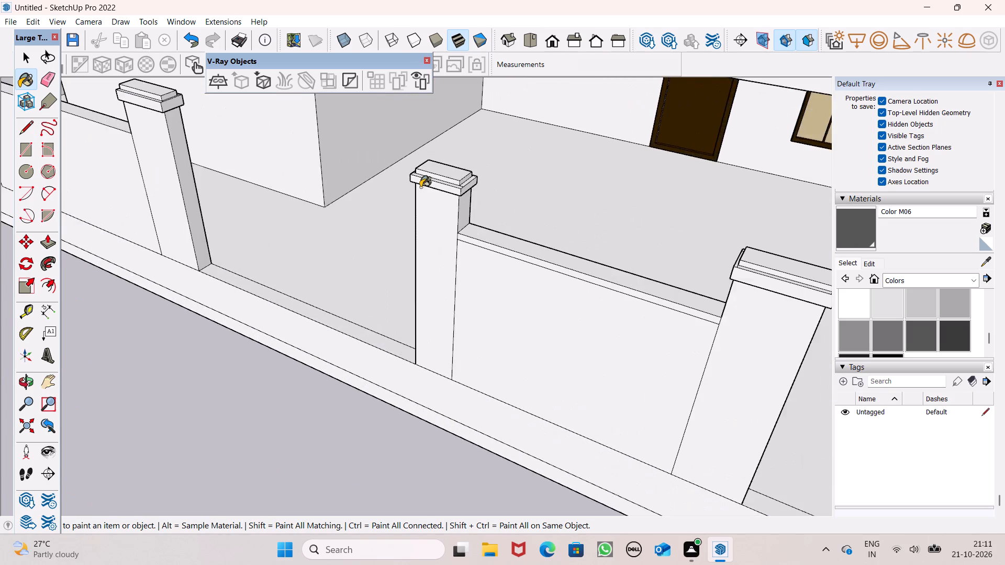
scroll(420, 187, up, 6)
middle_drag(507, 212, 610, 314)
scroll(439, 211, up, 6)
click(438, 161)
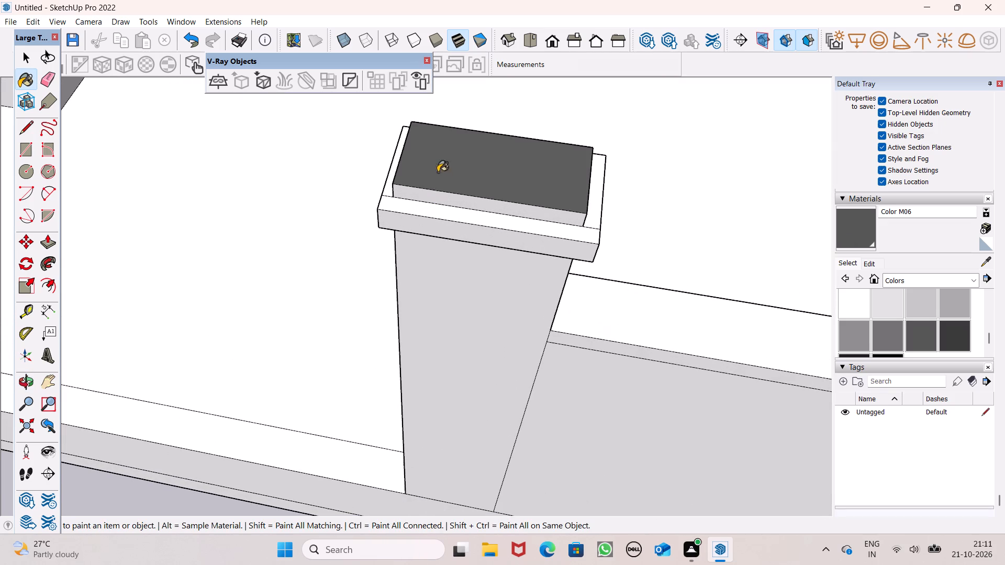
click(427, 198)
middle_drag(432, 204, 717, 143)
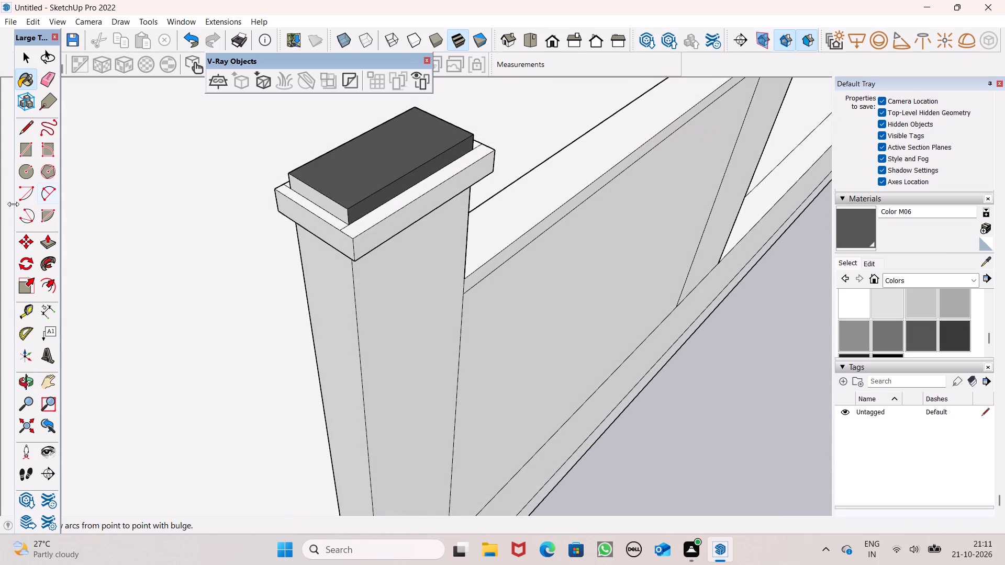
scroll(24, 214, up, 3)
click(552, 171)
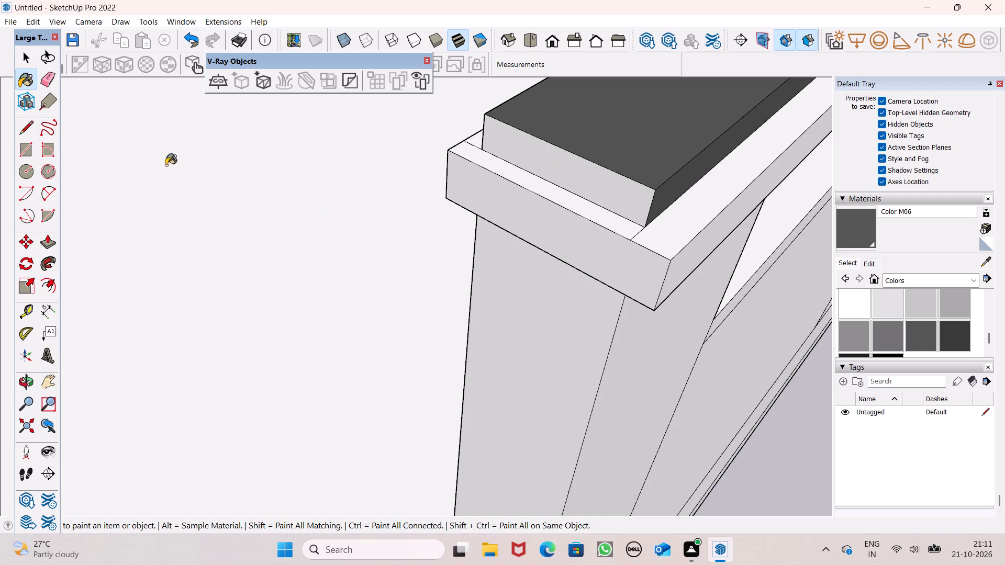
Erase the corner seam edges on the top of this pillar's lower band at its open-side end.
click(42, 77)
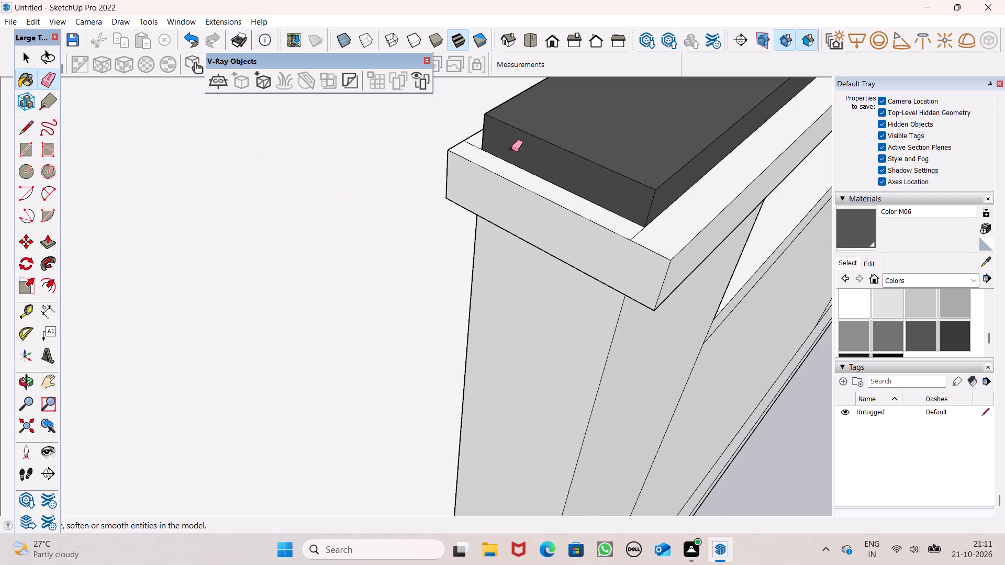
scroll(530, 137, up, 3)
drag(462, 137, 453, 150)
drag(675, 262, 689, 278)
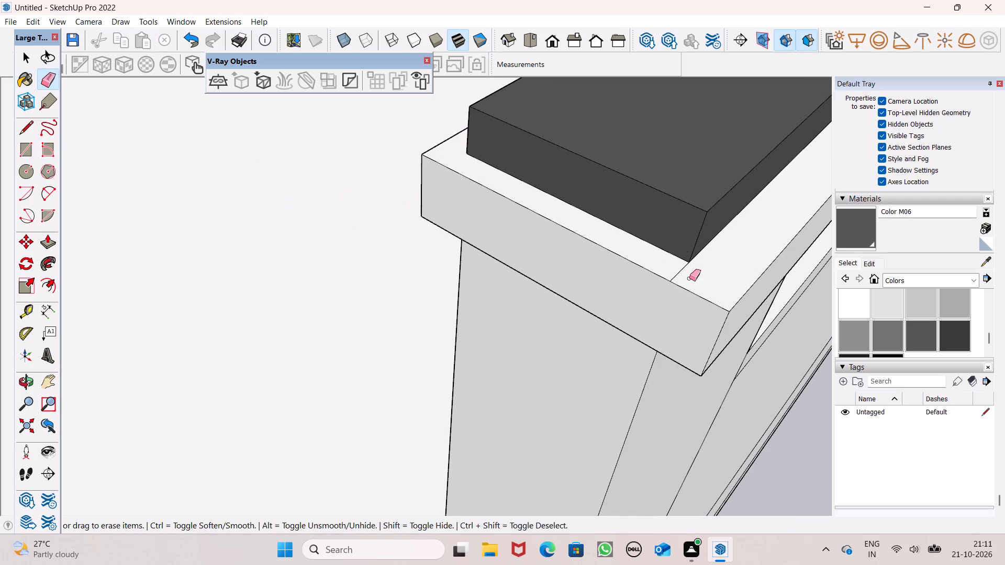
drag(689, 278, 701, 278)
Erase the front and rear corner seam edges on the top of the same lower band at its wall-panel end.
scroll(537, 207, down, 12)
middle_drag(544, 242, 212, 261)
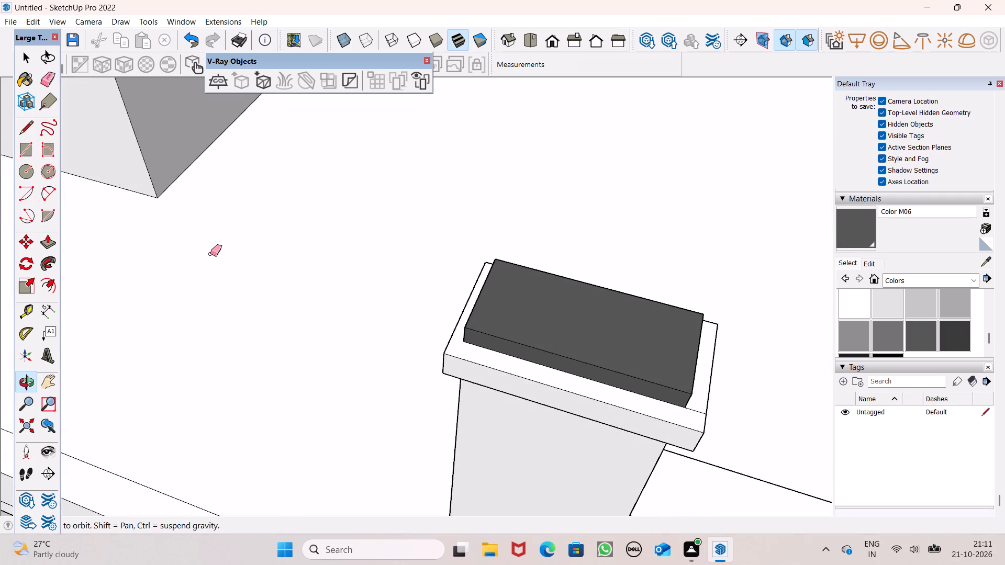
scroll(210, 257, down, 3)
scroll(513, 459, up, 5)
scroll(365, 263, up, 6)
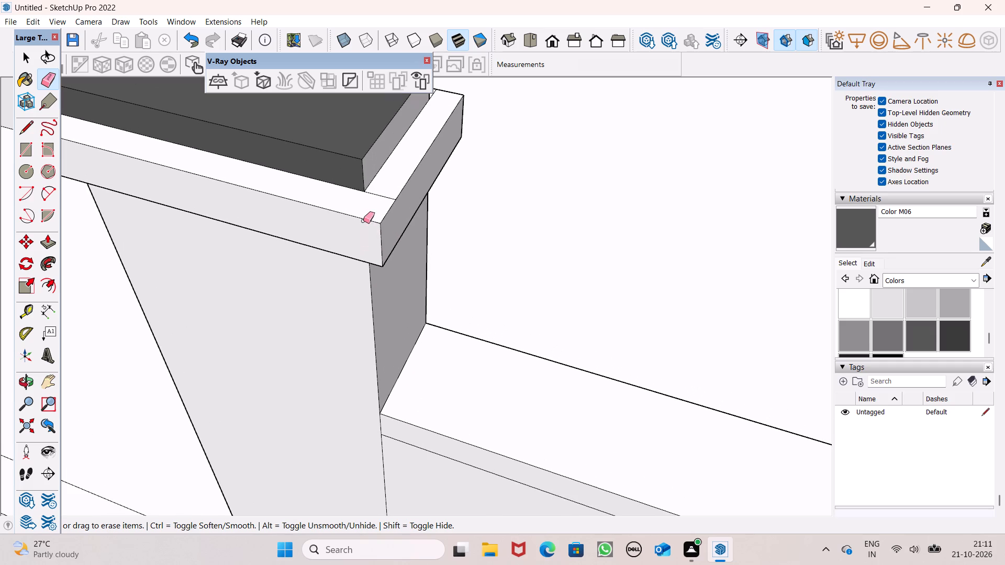
drag(382, 175, 375, 201)
middle_drag(453, 161, 296, 279)
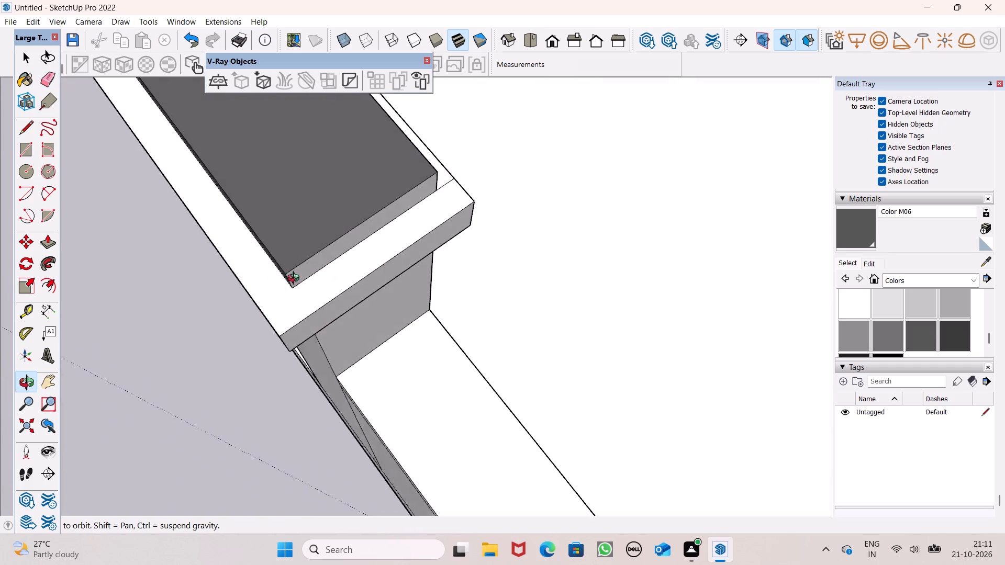
middle_drag(296, 279, 237, 289)
scroll(355, 253, up, 4)
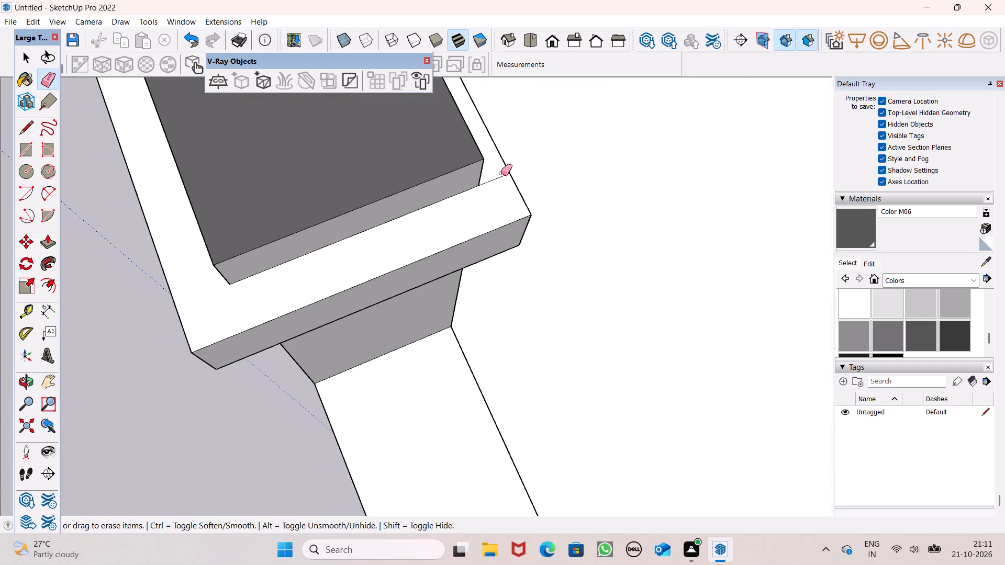
drag(500, 173, 500, 177)
Paint the wall-panel end and rear face of this pillar's upper band with Color M06.
click(870, 230)
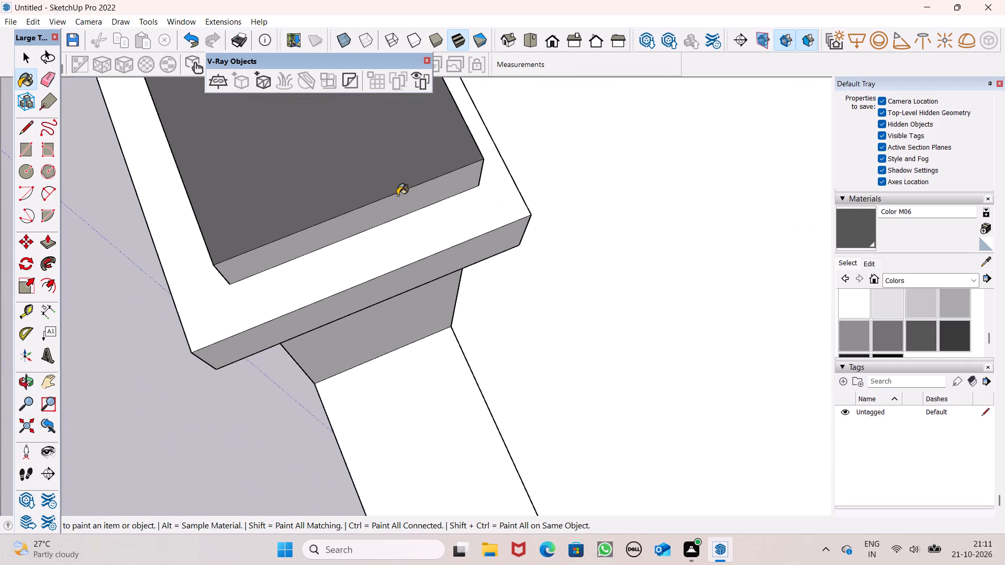
click(424, 198)
scroll(486, 162, down, 6)
middle_drag(276, 176, 211, 179)
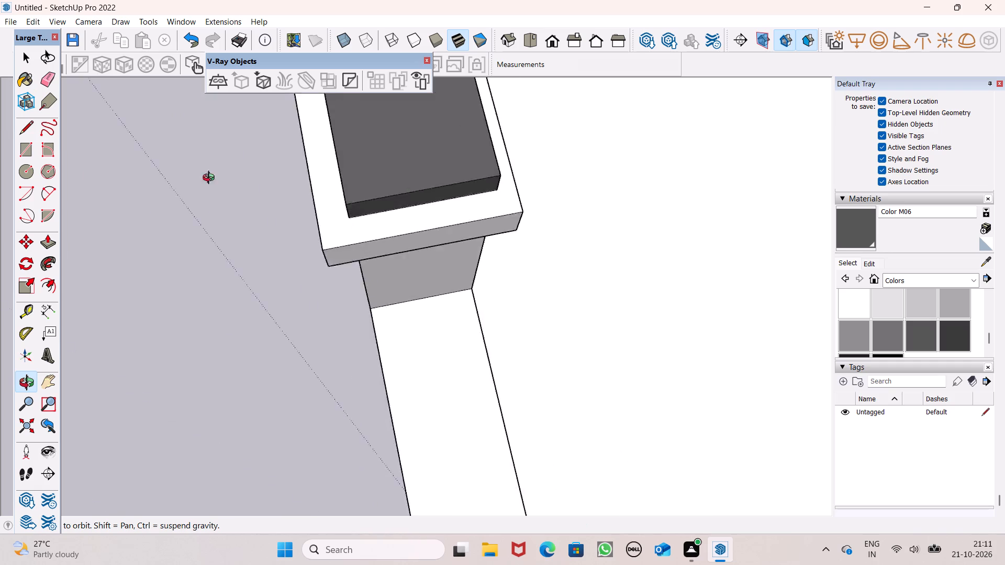
middle_drag(211, 179, 0, 173)
middle_drag(409, 242, 356, 171)
scroll(409, 242, up, 1)
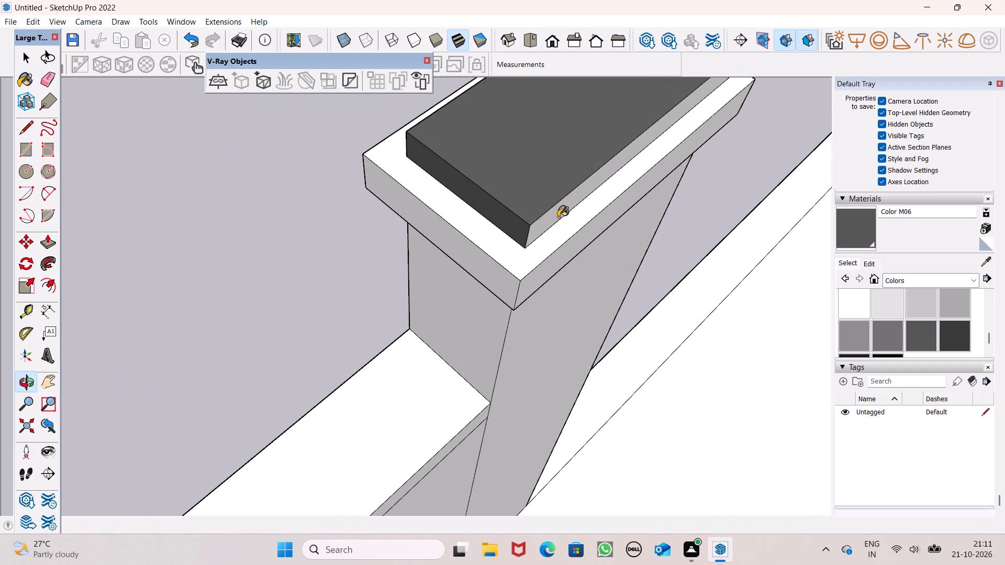
click(558, 217)
scroll(460, 238, down, 5)
middle_drag(365, 254, 791, 152)
middle_drag(277, 246, 690, 303)
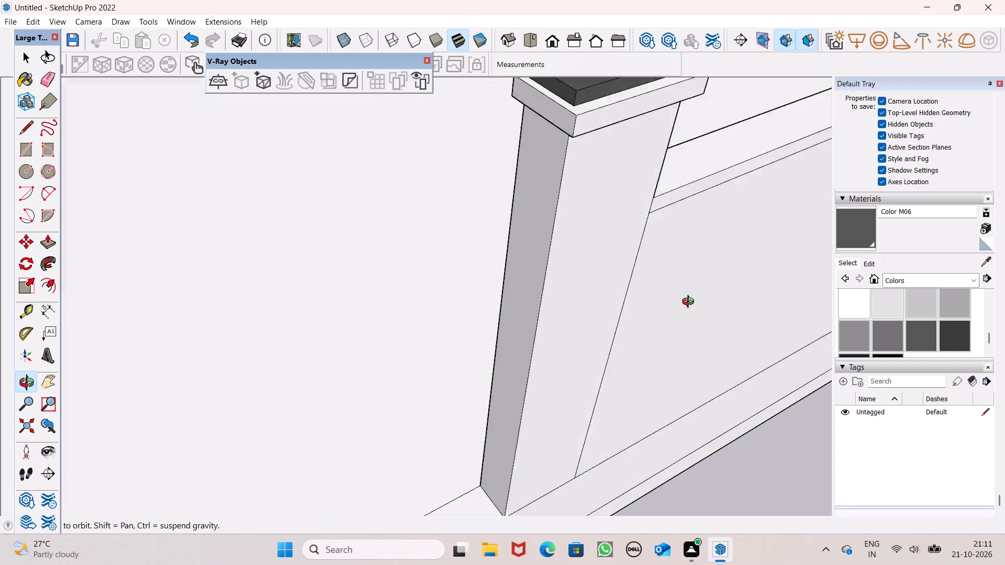
Push/pull the front face and open-side end of this pillar's upper band slightly outward, the end by about 3/8".
middle_drag(690, 303, 541, 389)
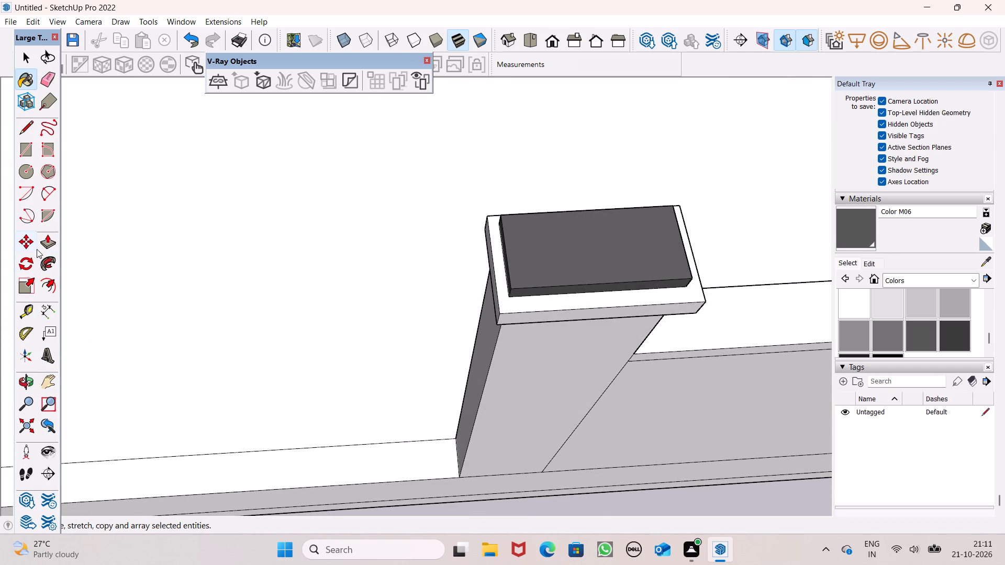
click(44, 243)
scroll(471, 294, up, 6)
scroll(576, 285, down, 5)
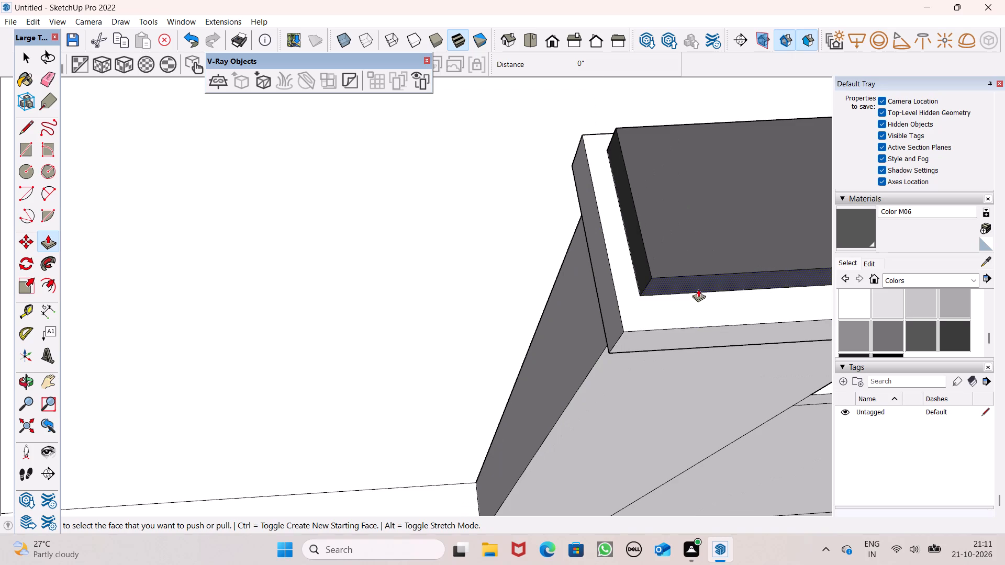
drag(698, 289, 698, 296)
drag(642, 273, 635, 276)
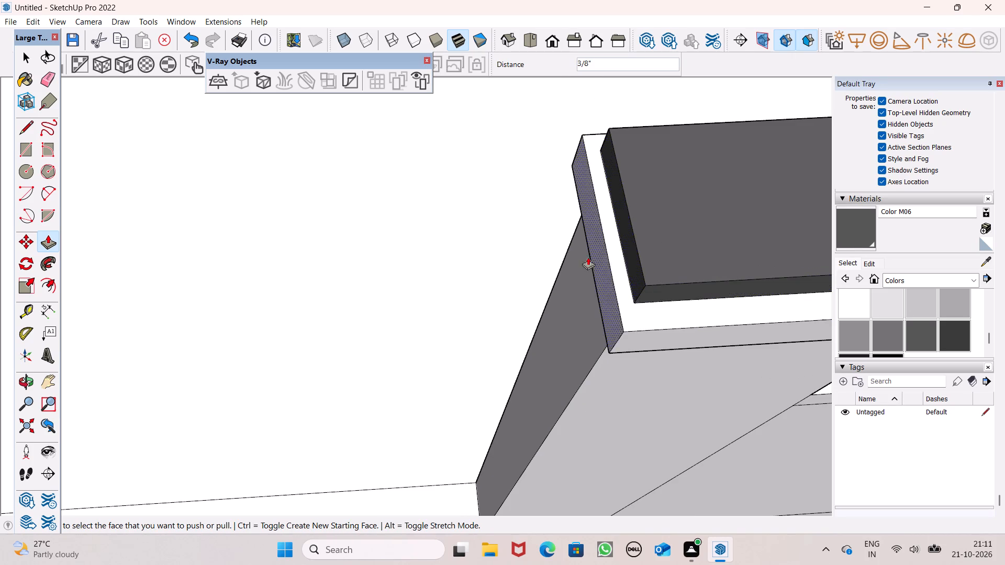
Push/pull the same upper band's wall-panel end outward by about 15/16" and its rear face slightly outward.
scroll(509, 232, down, 6)
middle_drag(497, 246, 148, 225)
scroll(481, 484, up, 4)
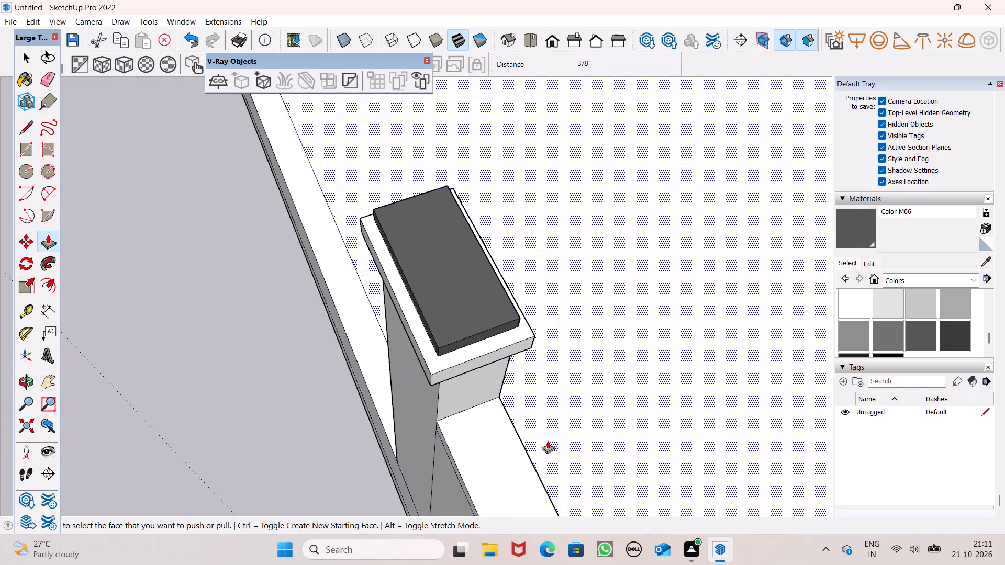
scroll(548, 440, up, 2)
drag(426, 261, 435, 271)
middle_drag(475, 276, 289, 300)
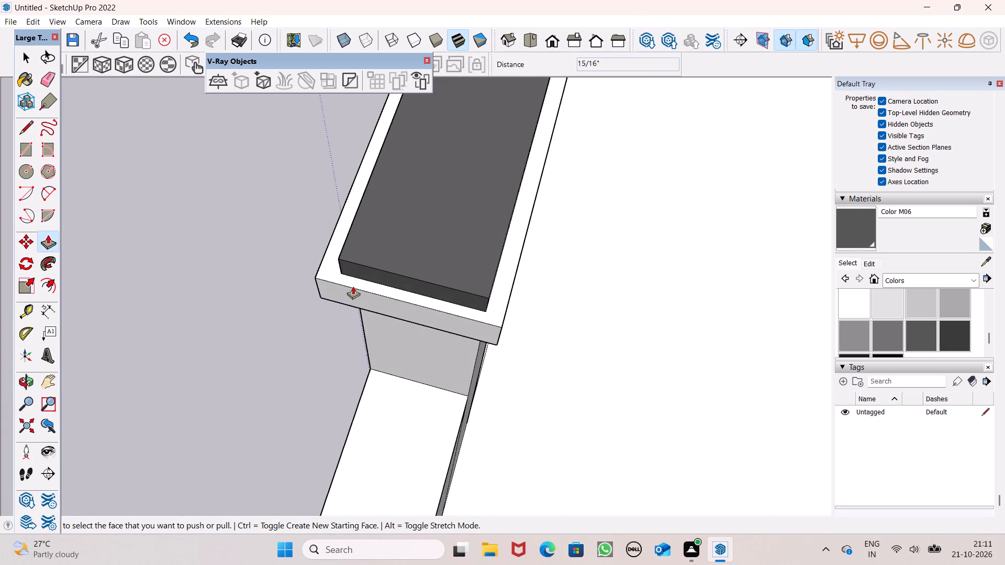
middle_drag(517, 266, 363, 252)
drag(485, 291, 485, 292)
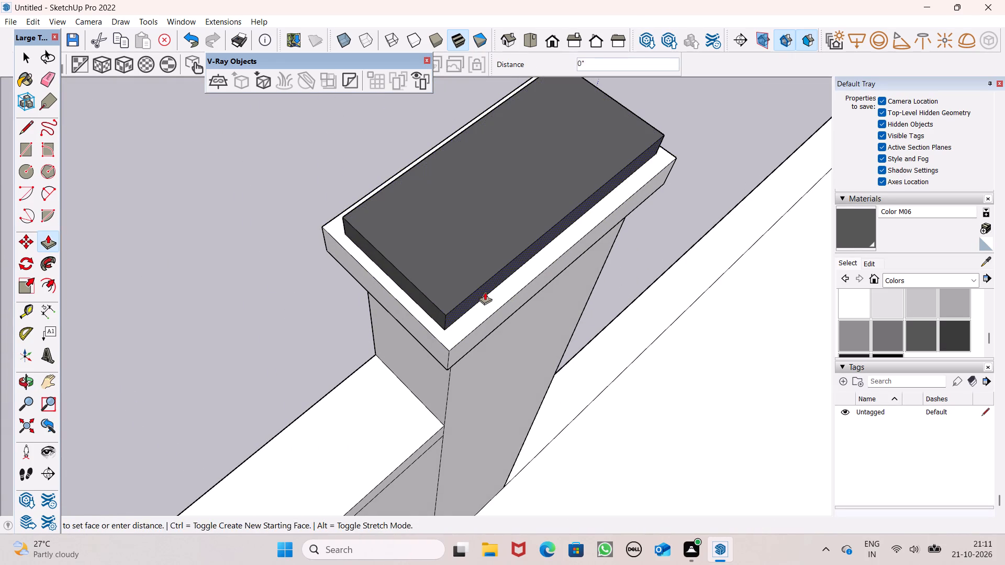
drag(485, 292, 496, 296)
Push/pull the front face of this pillar's upper band about 1/2".
middle_drag(449, 288, 821, 214)
scroll(821, 214, up, 1)
middle_drag(214, 375, 399, 367)
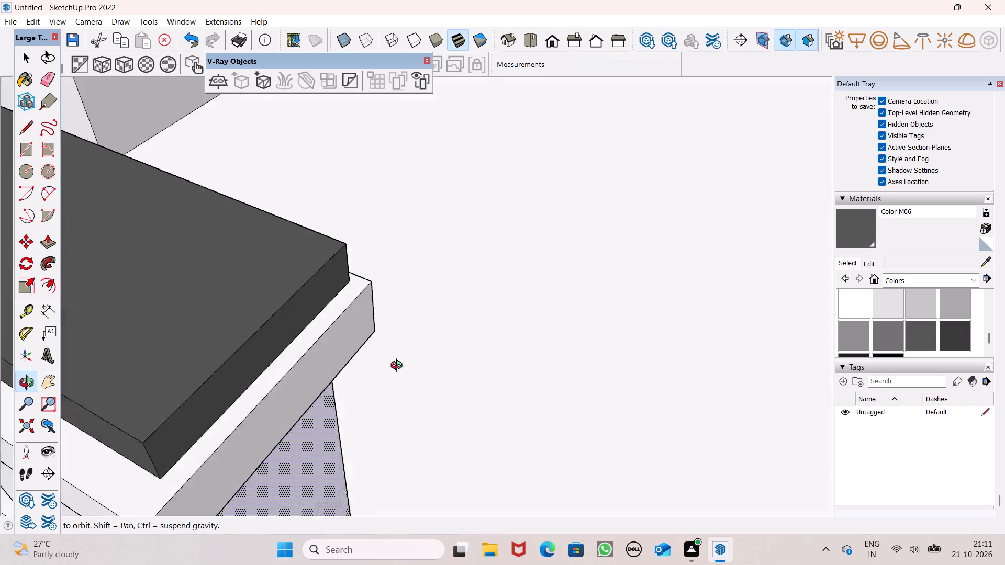
middle_drag(399, 367, 518, 324)
scroll(528, 286, down, 6)
scroll(465, 315, up, 5)
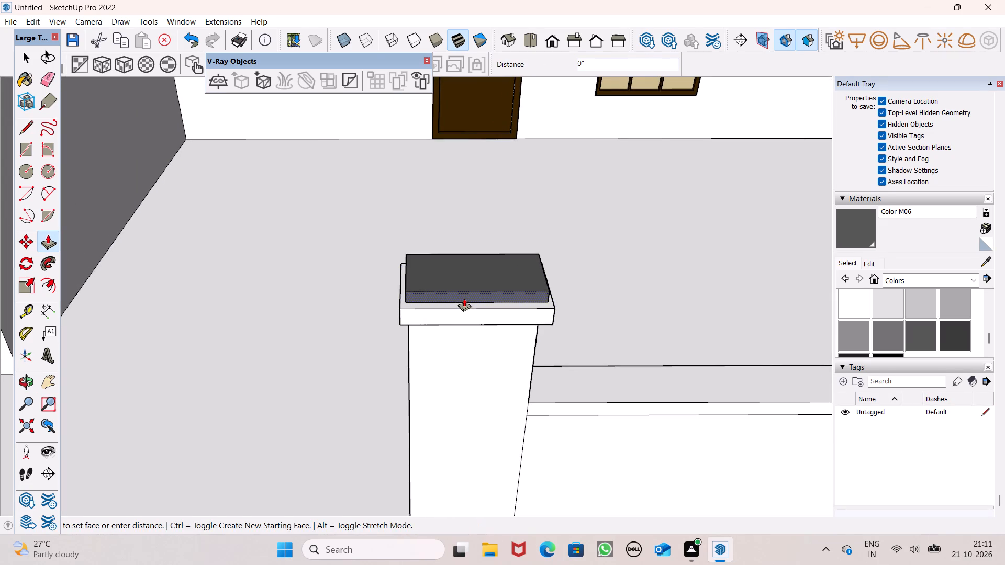
click(464, 298)
On the pillar right of the short front wall panel, erase the lower band's top corner seam edges at the wall-panel end.
scroll(456, 284, down, 7)
scroll(533, 242, down, 5)
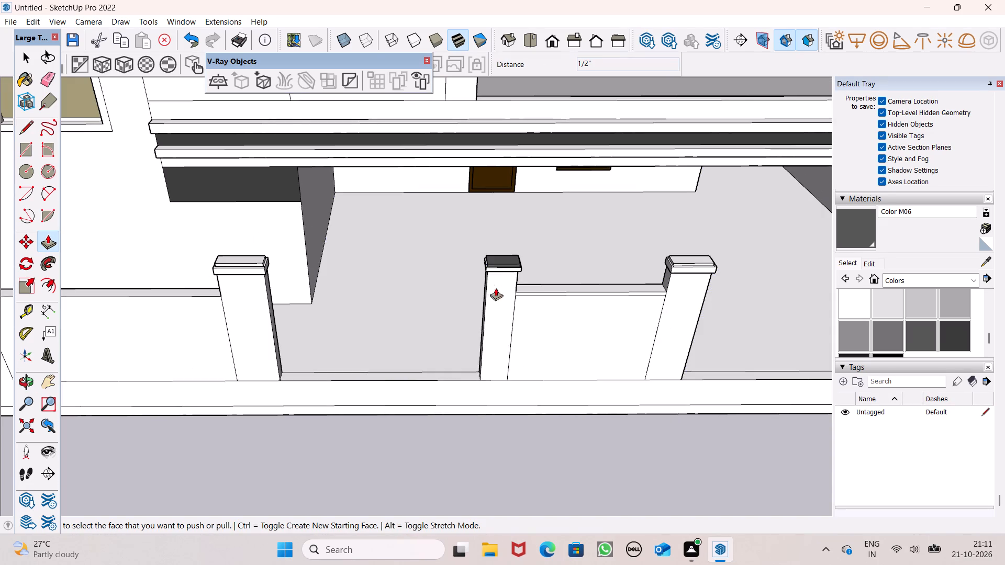
scroll(712, 245, up, 6)
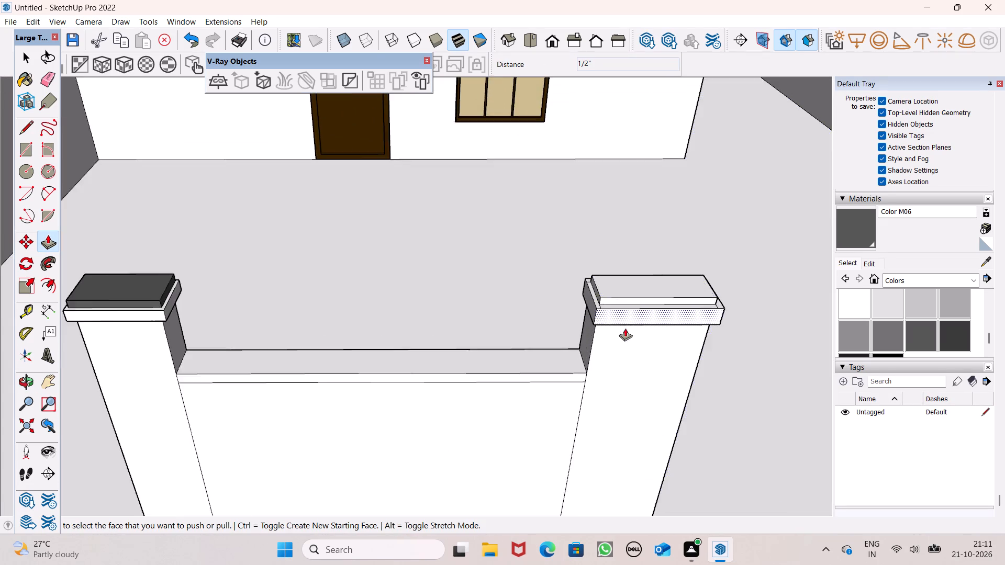
scroll(625, 325, up, 7)
middle_drag(620, 299, 648, 367)
scroll(647, 367, up, 1)
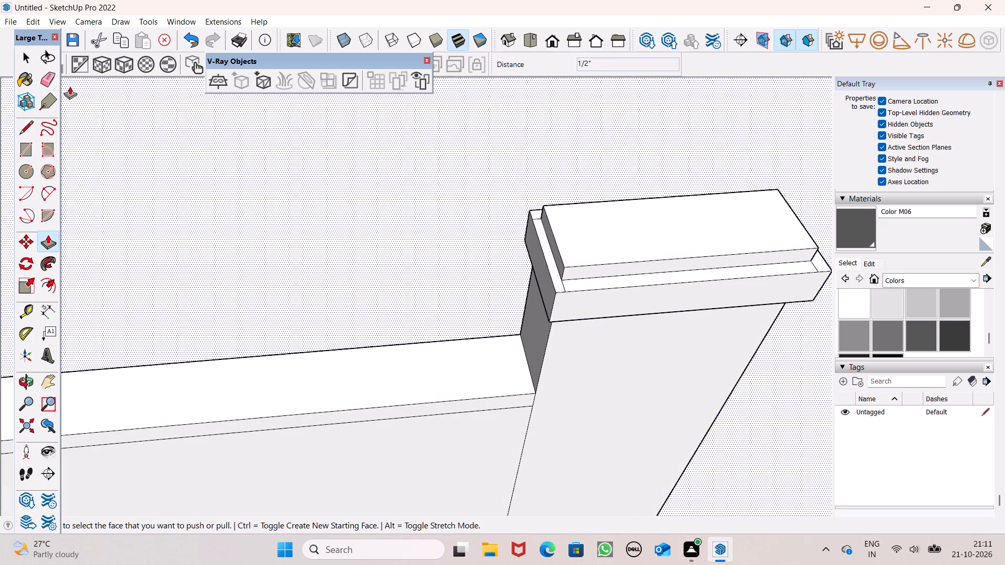
click(58, 77)
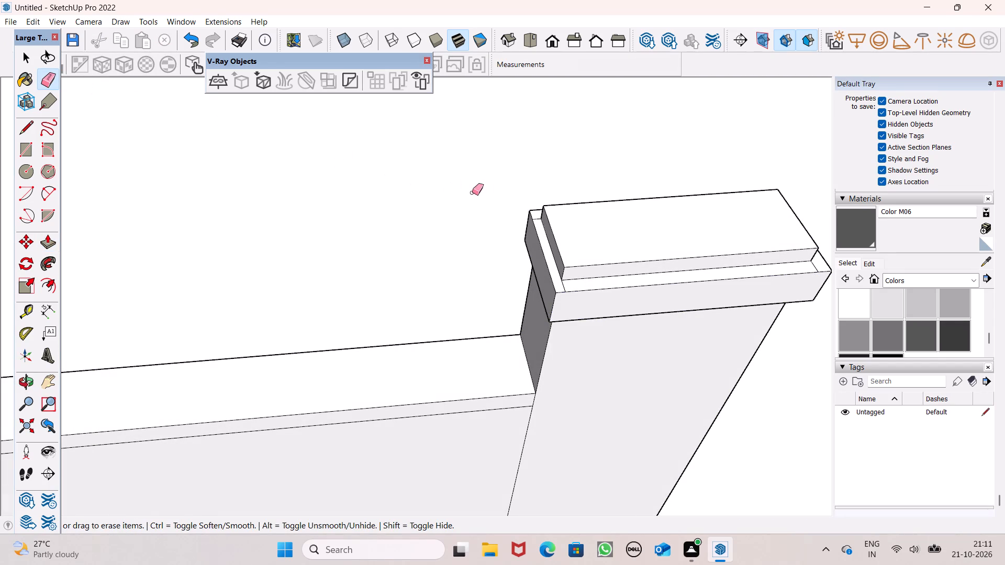
scroll(493, 194, up, 4)
scroll(600, 288, up, 1)
scroll(583, 295, down, 4)
scroll(646, 323, up, 5)
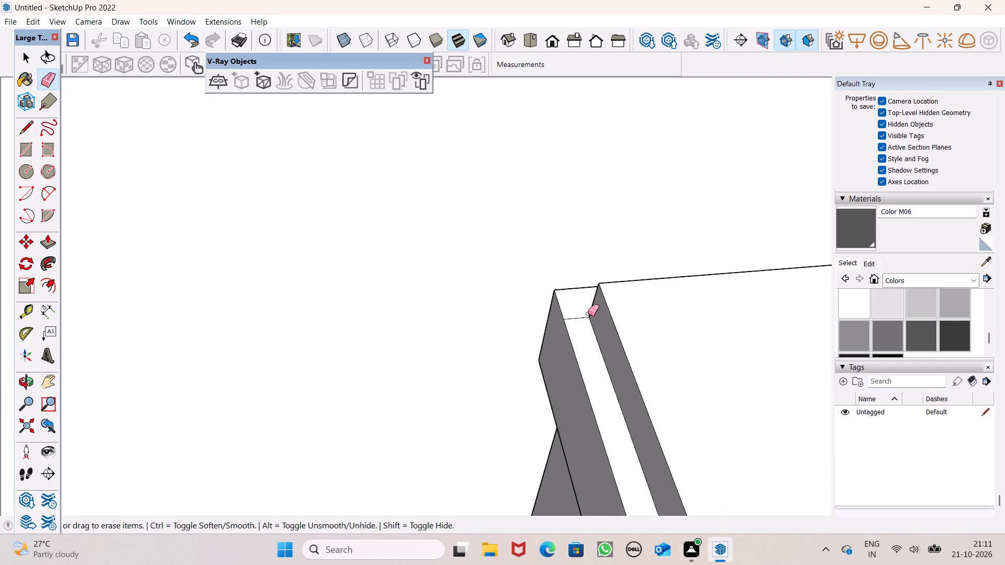
click(585, 314)
scroll(568, 283, down, 7)
scroll(598, 369, up, 6)
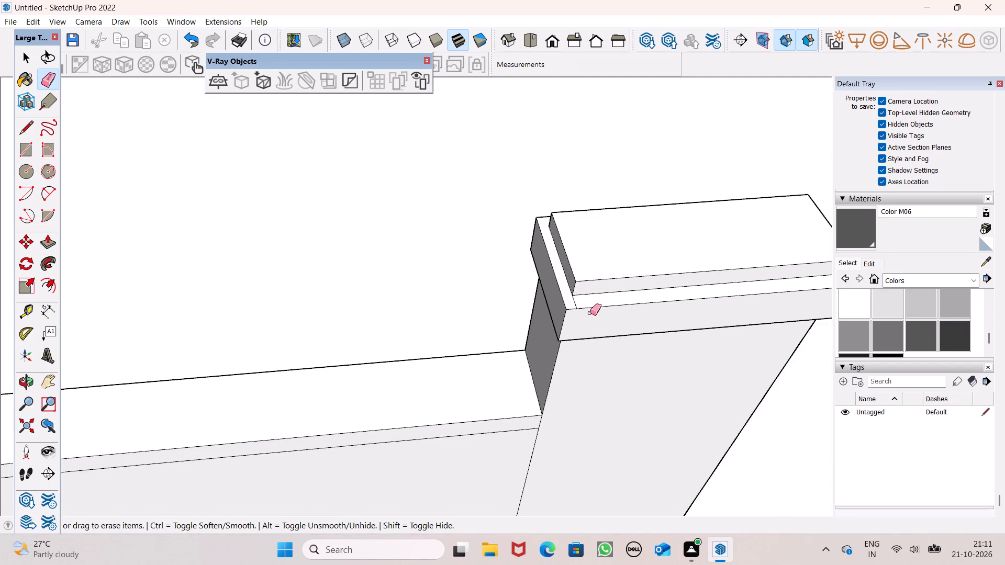
scroll(590, 312, up, 4)
drag(575, 300, 568, 299)
scroll(239, 288, down, 3)
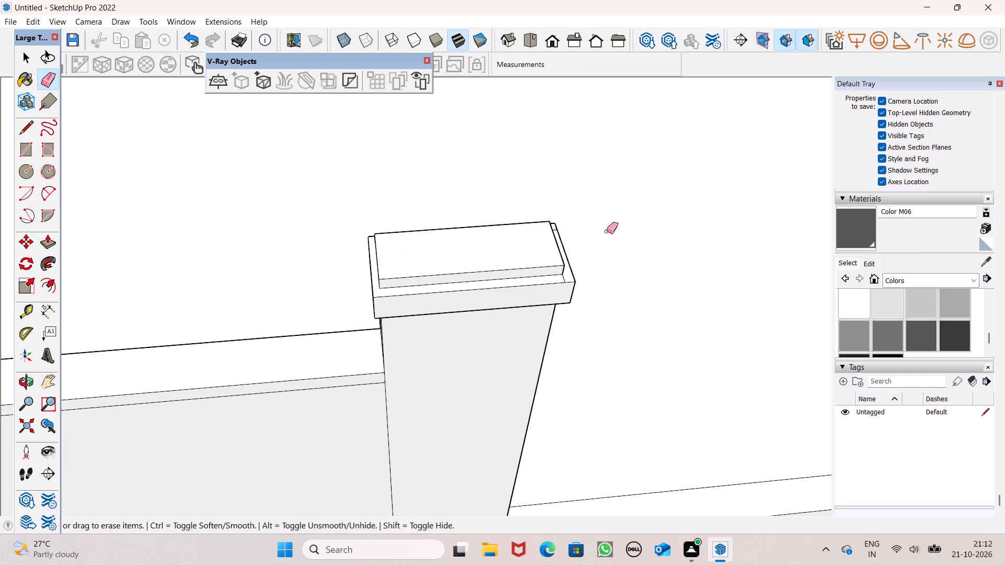
Erase the front and rear corner seam edges on the top of the same lower band at its open-side end.
scroll(570, 273, up, 9)
drag(581, 264, 569, 274)
middle_drag(581, 266, 432, 312)
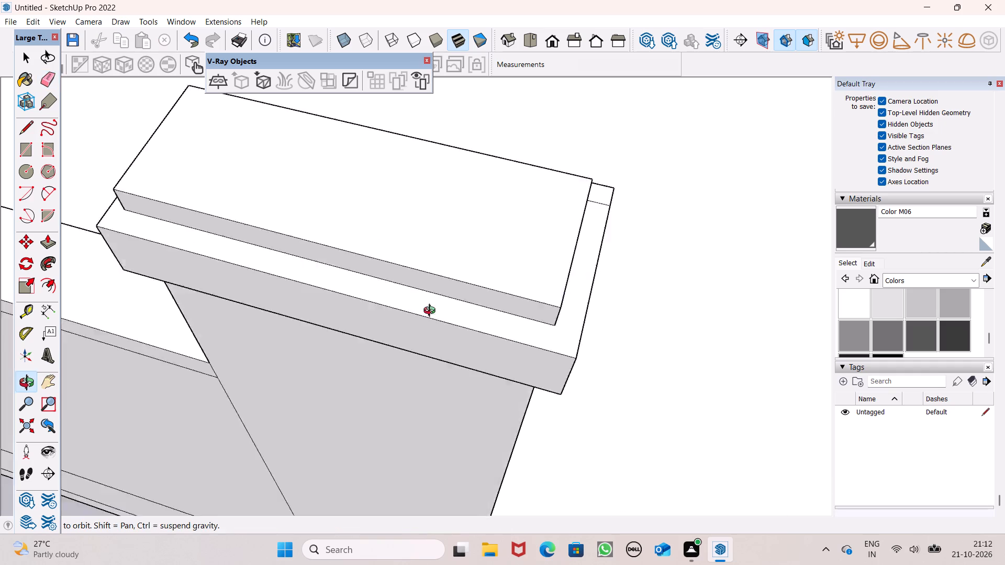
middle_drag(432, 312, 300, 299)
scroll(632, 282, up, 3)
drag(610, 289, 600, 302)
scroll(599, 199, down, 9)
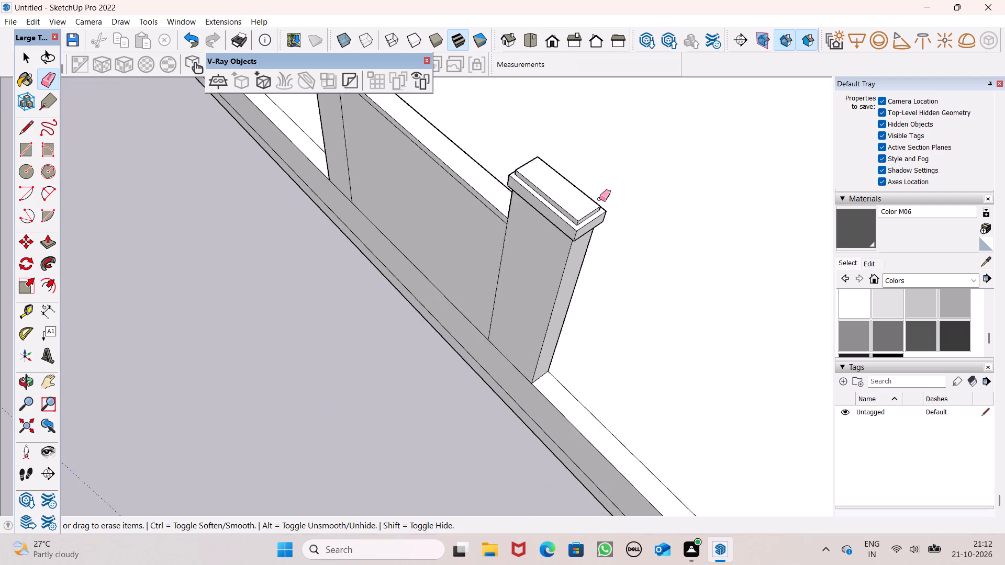
Push/pull the front face and open-side end of this pillar's upper band slightly outward, the end by about 1/4".
scroll(599, 199, down, 1)
middle_drag(605, 225, 522, 274)
scroll(530, 278, up, 9)
scroll(633, 279, up, 8)
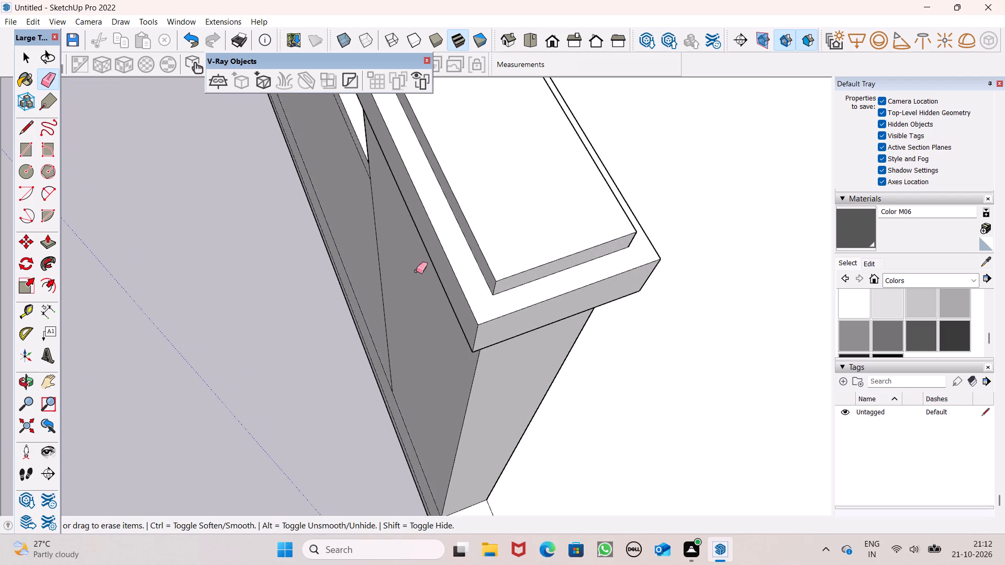
click(43, 240)
scroll(487, 261, up, 4)
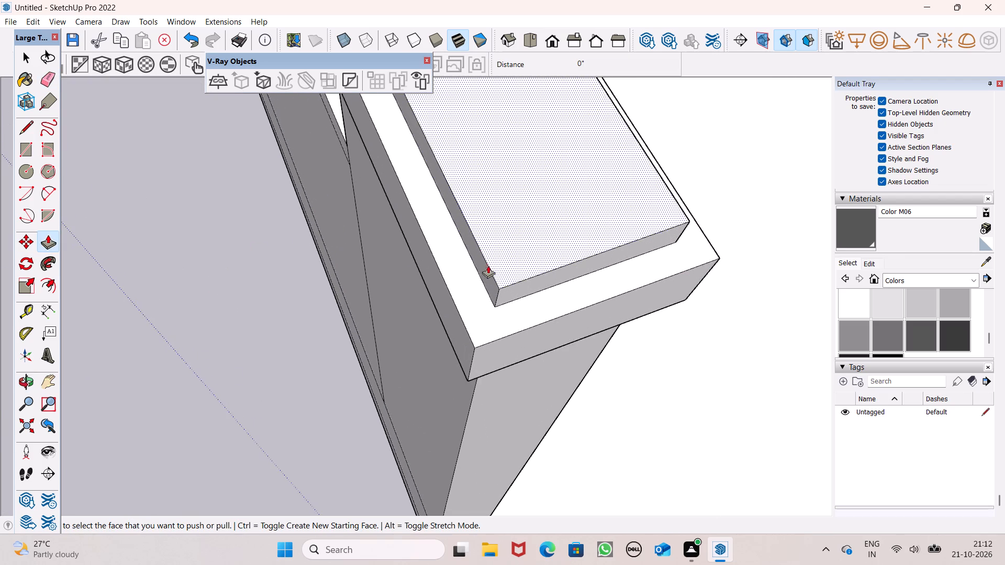
drag(486, 273, 481, 281)
drag(555, 287, 562, 291)
scroll(614, 252, down, 3)
middle_drag(654, 252, 260, 227)
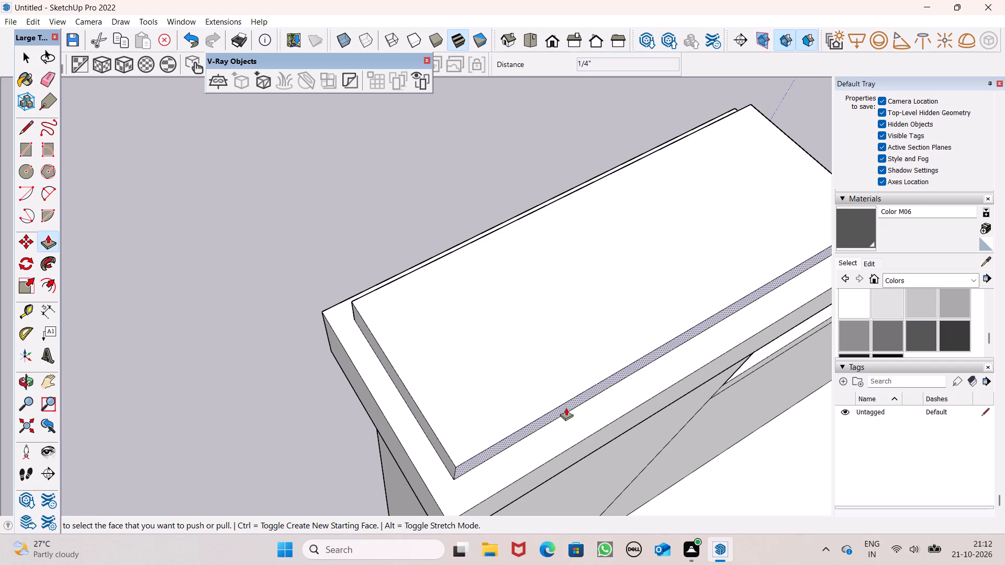
click(566, 408)
Paint the top of this pillar's upper band with Color M06.
click(866, 237)
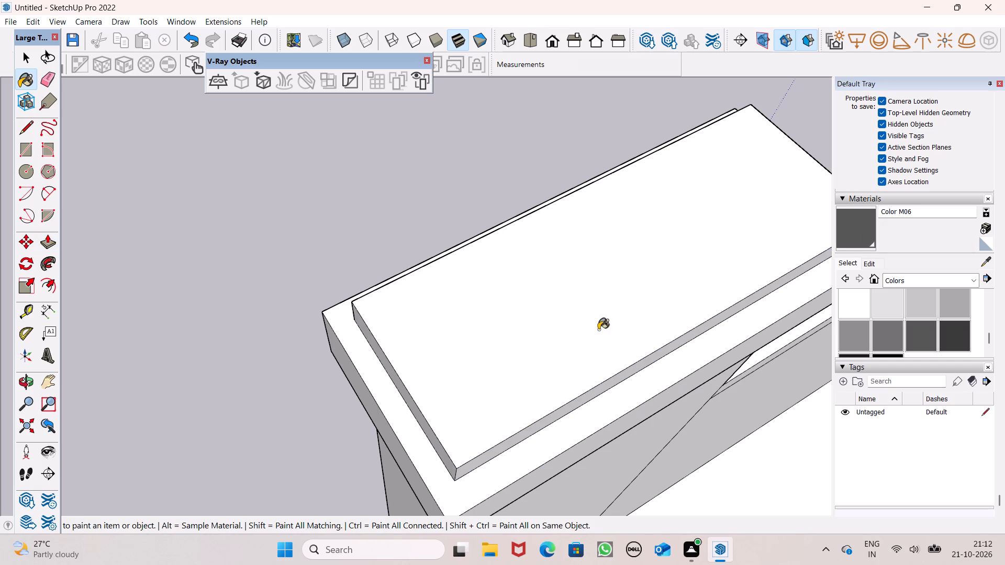
click(598, 330)
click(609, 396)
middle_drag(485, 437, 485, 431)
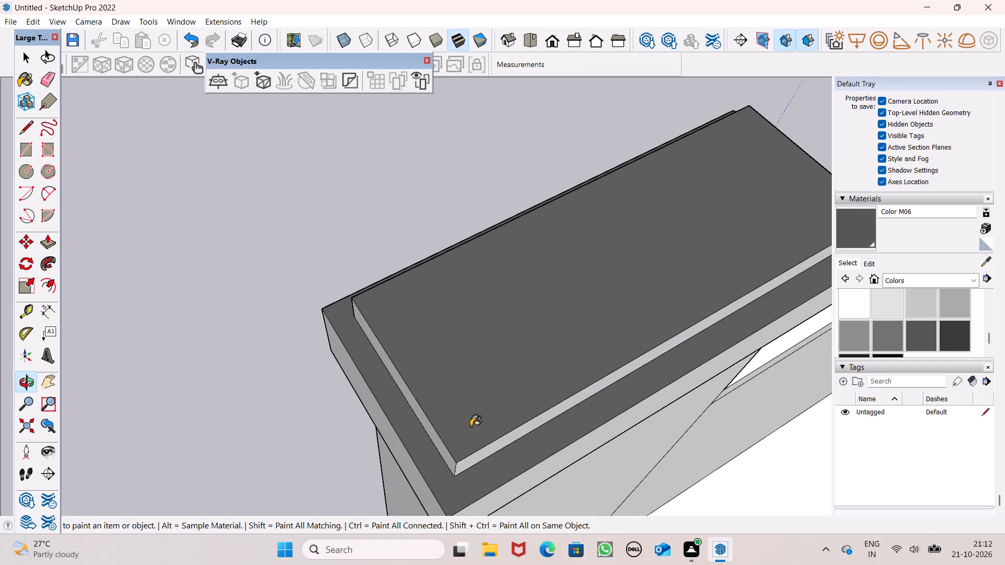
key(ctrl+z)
Paint the rear face, front face and both ends of the same upper band with Color M06.
click(541, 426)
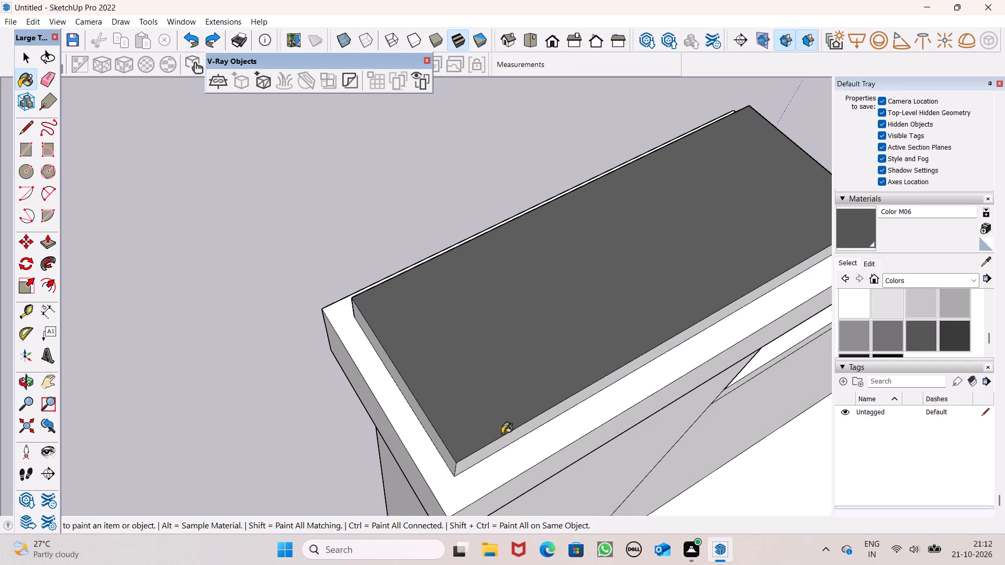
click(521, 430)
click(436, 441)
middle_drag(426, 442, 957, 277)
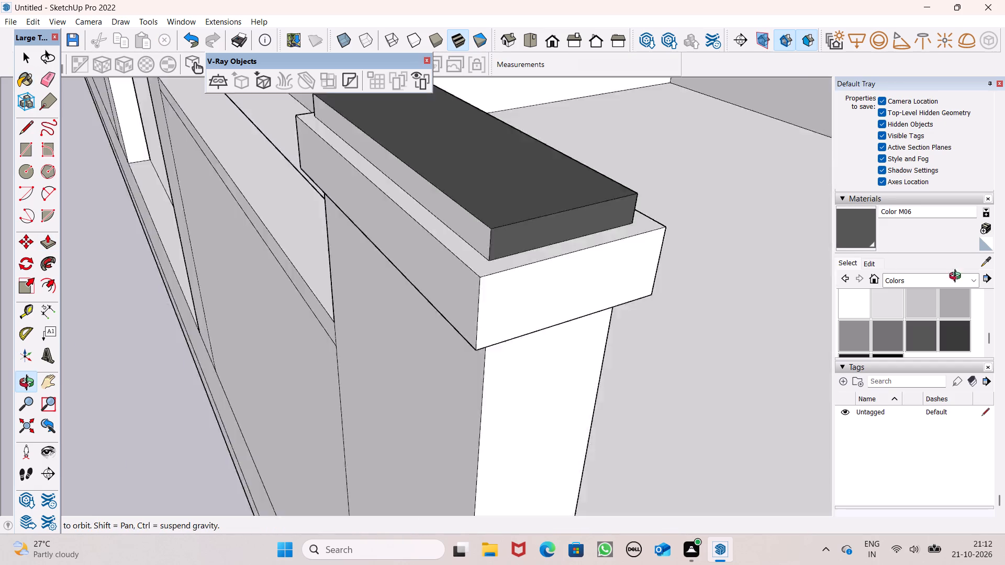
middle_drag(957, 277, 1004, 247)
scroll(1004, 249, up, 1)
click(455, 185)
click(439, 194)
middle_drag(397, 207, 722, 229)
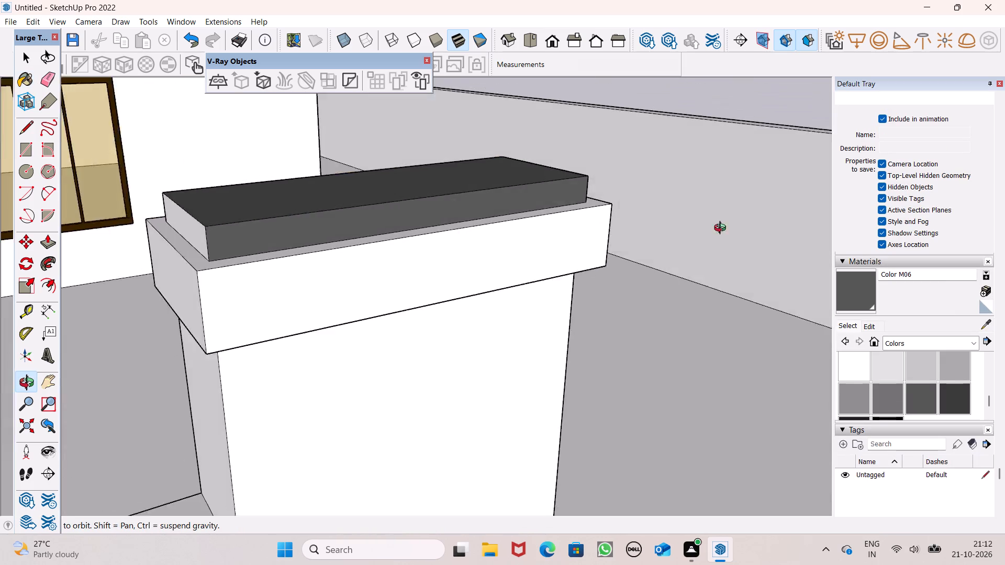
middle_drag(722, 229, 749, 221)
scroll(746, 221, up, 1)
scroll(561, 199, down, 6)
scroll(478, 208, up, 5)
click(489, 205)
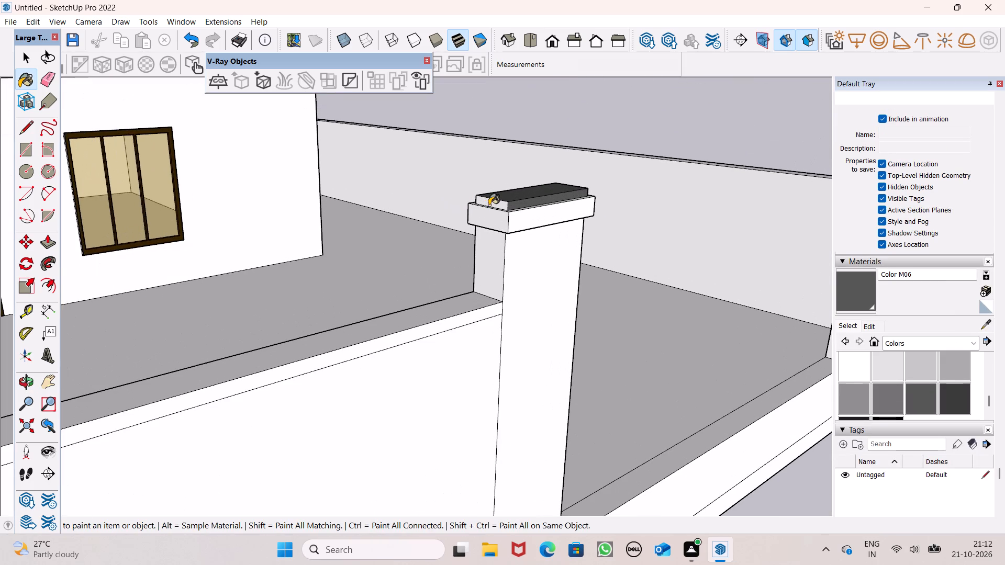
Erase the two rear corner seam edges on top of the lower cap band of the last unpainted pillar, beside the gate opening.
scroll(424, 191, down, 5)
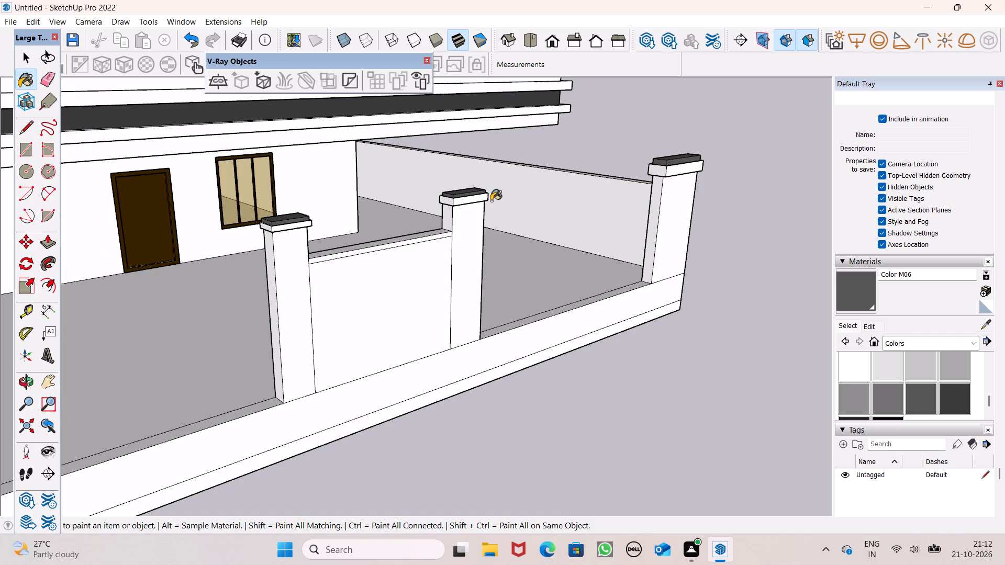
scroll(502, 203, down, 5)
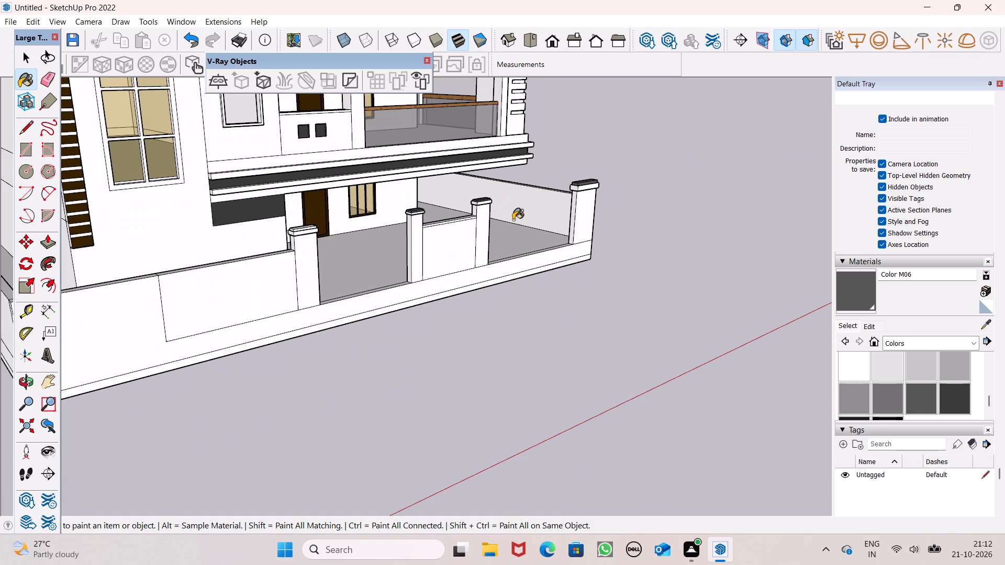
scroll(521, 217, down, 3)
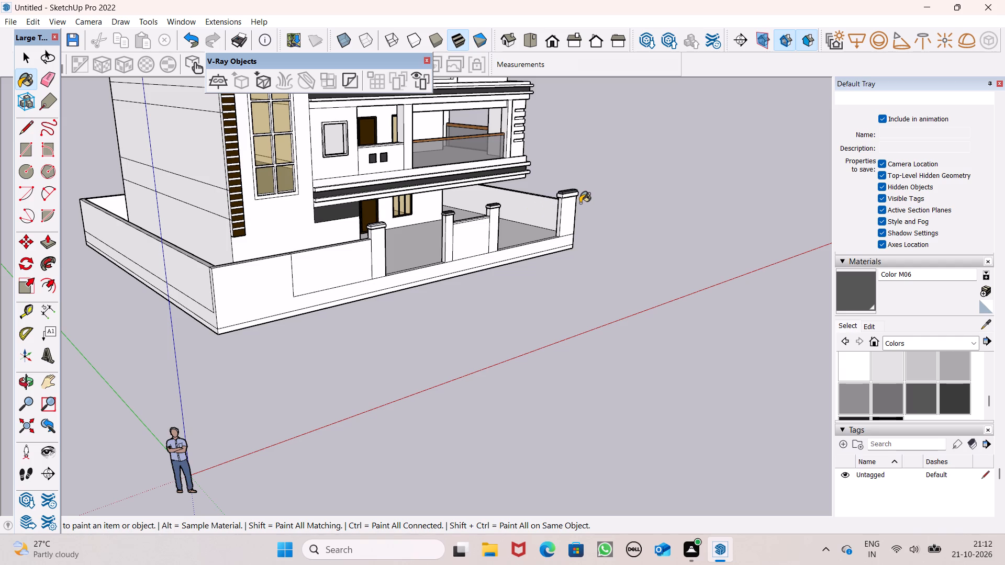
scroll(483, 236, down, 1)
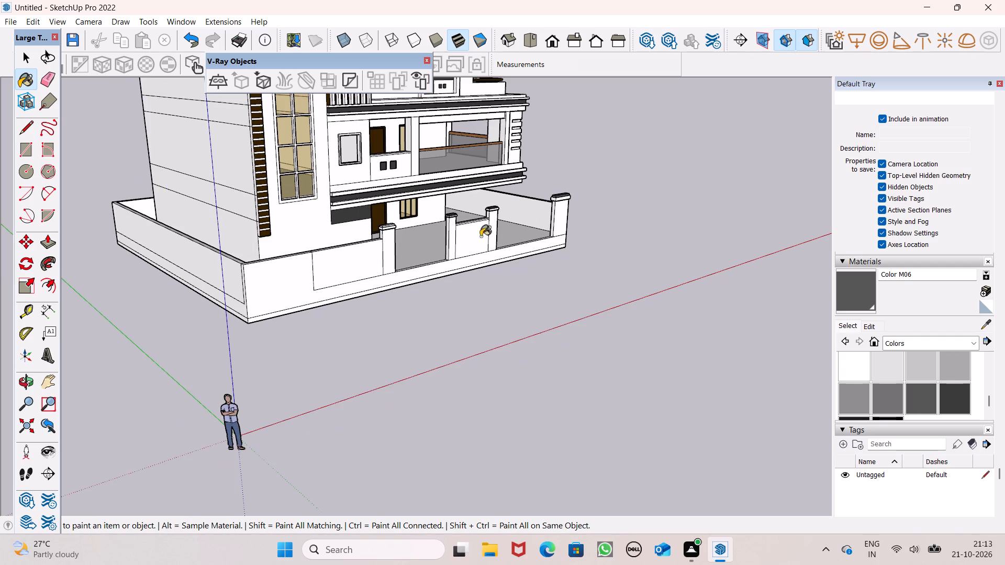
scroll(416, 229, up, 7)
scroll(305, 234, up, 6)
scroll(399, 246, up, 2)
middle_drag(401, 261, 403, 285)
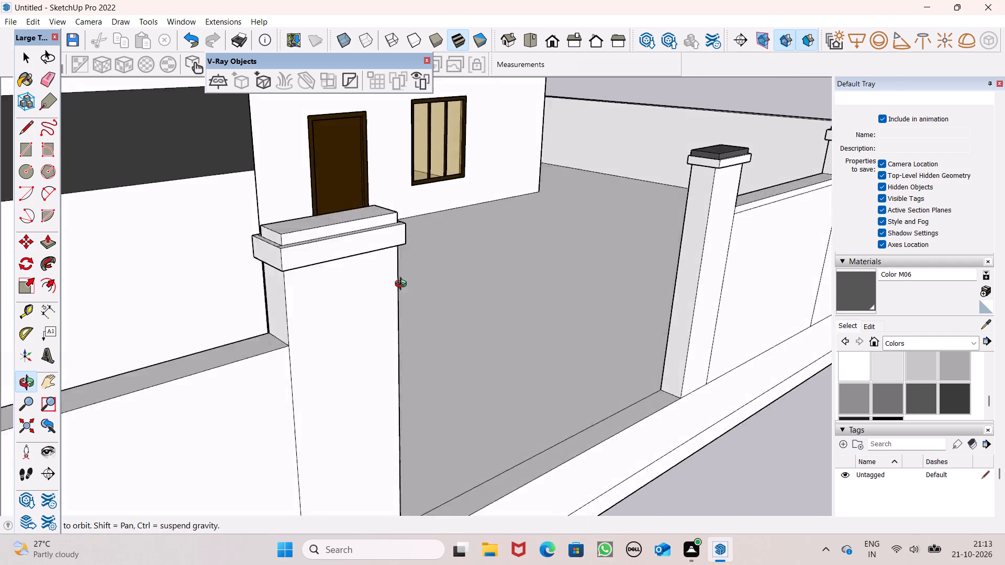
middle_drag(403, 285, 549, 334)
scroll(703, 422, up, 7)
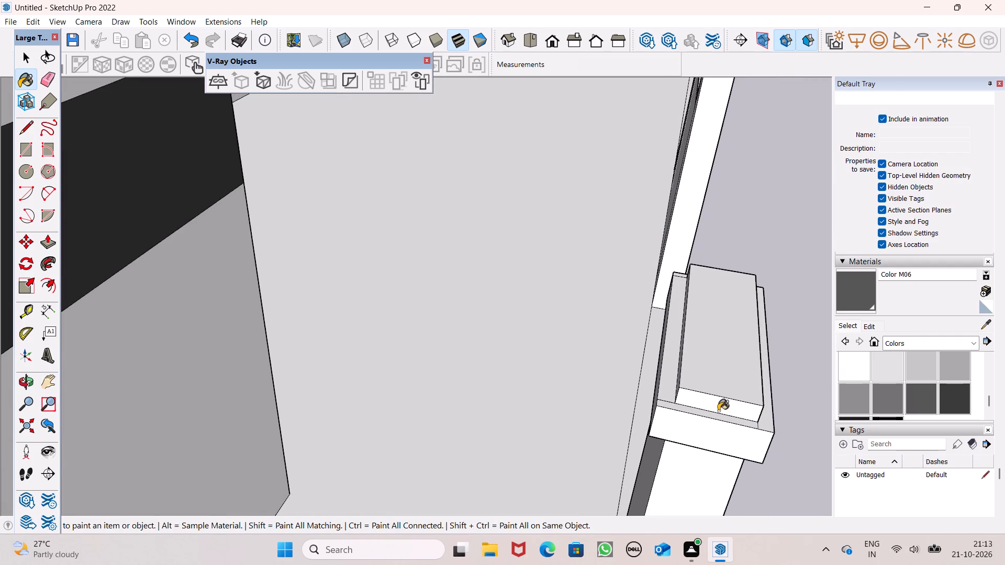
drag(55, 75, 66, 89)
scroll(790, 297, up, 2)
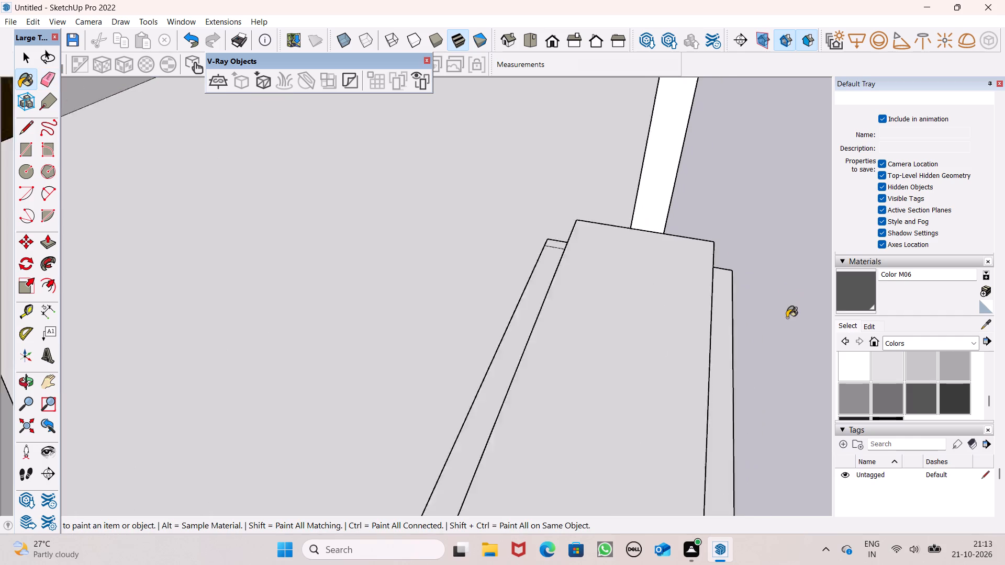
scroll(787, 318, up, 2)
scroll(763, 353, down, 4)
drag(45, 71, 53, 77)
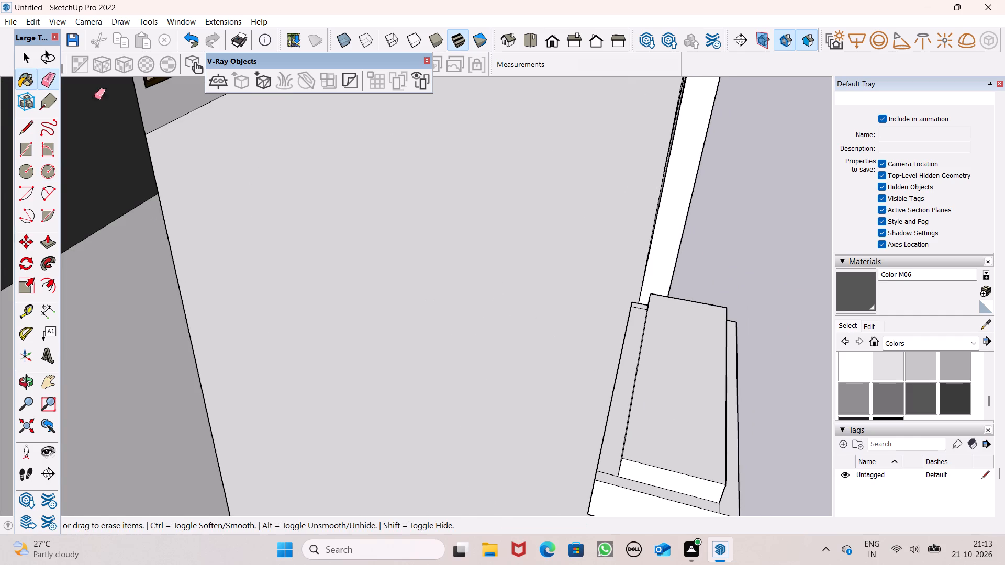
scroll(762, 288, up, 3)
scroll(564, 318, down, 2)
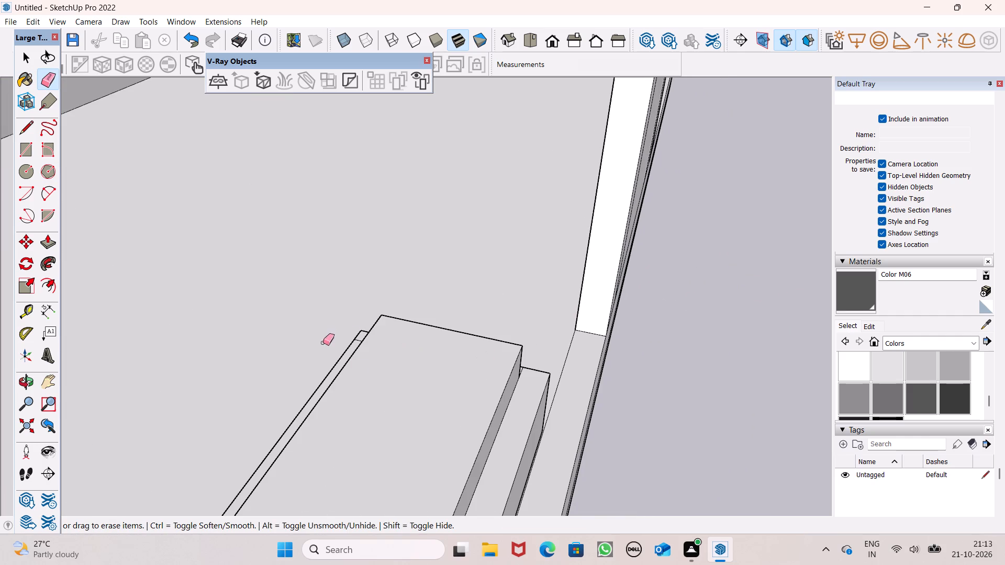
middle_drag(363, 371, 472, 379)
scroll(426, 367, up, 4)
click(372, 345)
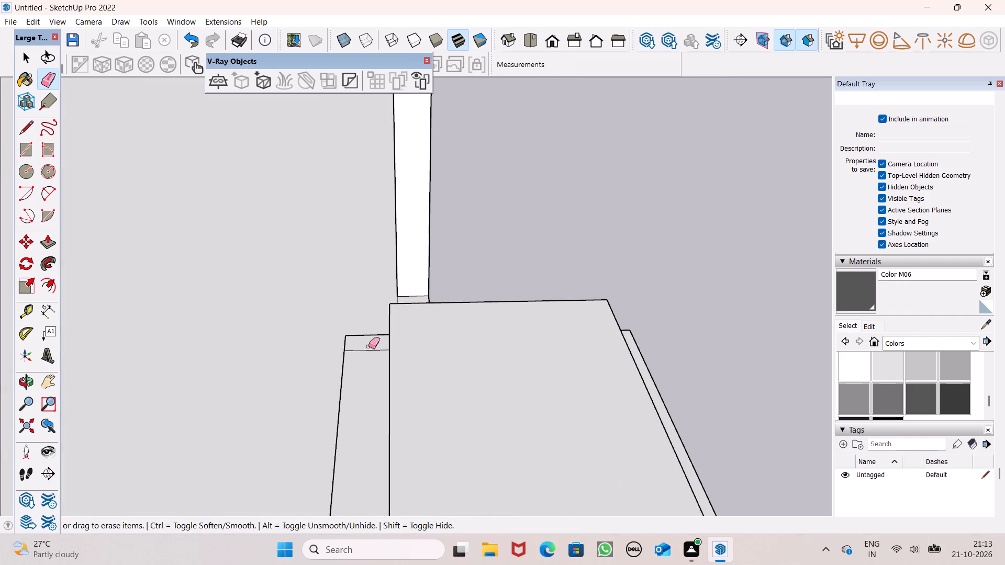
drag(370, 349, 367, 361)
scroll(473, 235, down, 6)
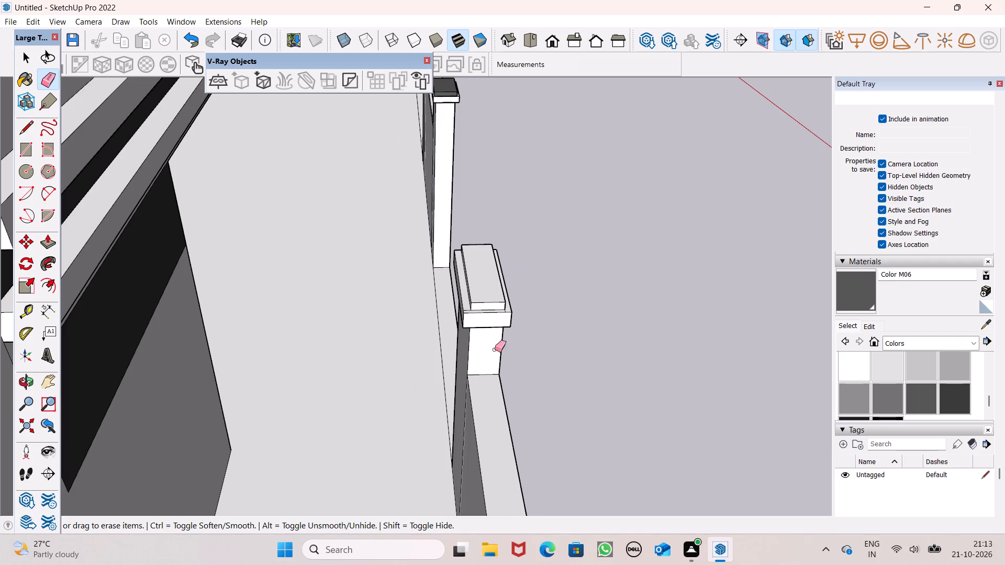
scroll(467, 338, up, 6)
scroll(502, 252, up, 5)
click(478, 186)
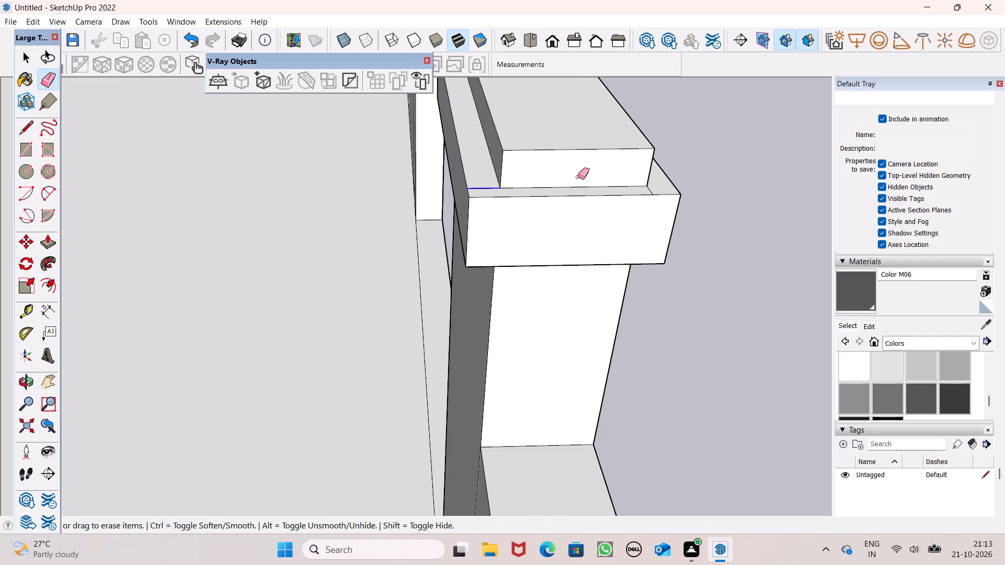
Erase the two front corner seam edges on top of the same pillar's lower cap band.
scroll(619, 175, down, 4)
middle_drag(645, 217, 266, 284)
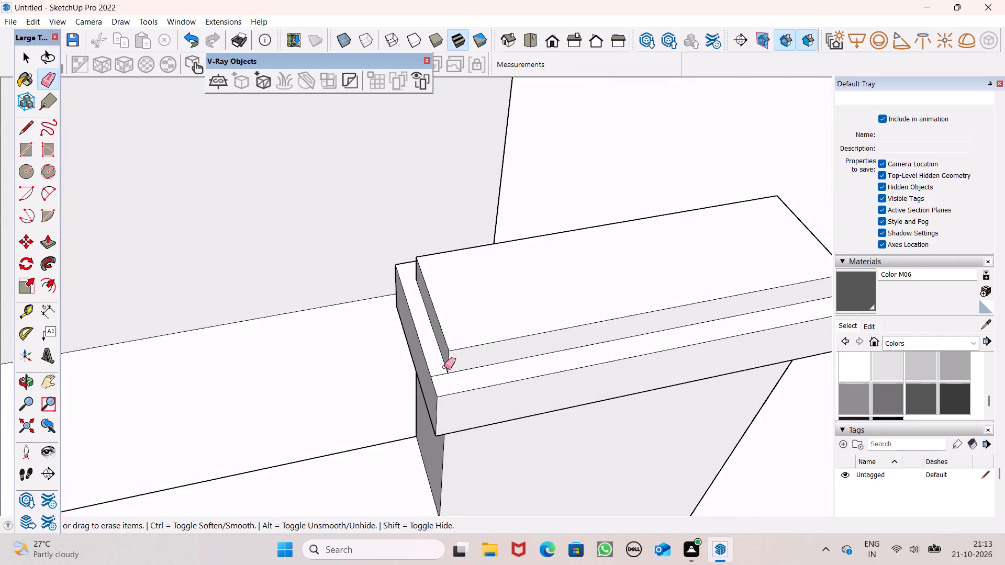
drag(439, 370, 439, 379)
scroll(363, 306, down, 4)
scroll(563, 310, up, 10)
scroll(538, 296, down, 3)
scroll(450, 255, up, 3)
drag(428, 272, 428, 276)
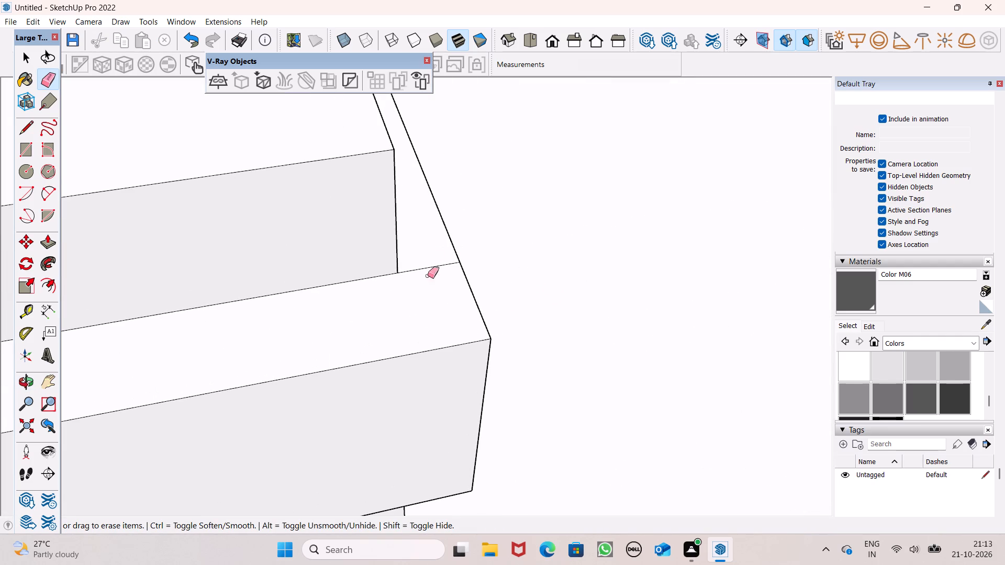
drag(428, 276, 427, 277)
drag(425, 262, 425, 276)
Push/pull this pillar's upper band slightly outward at its front face and by about 1/2" at its wall-side end.
scroll(585, 226, down, 6)
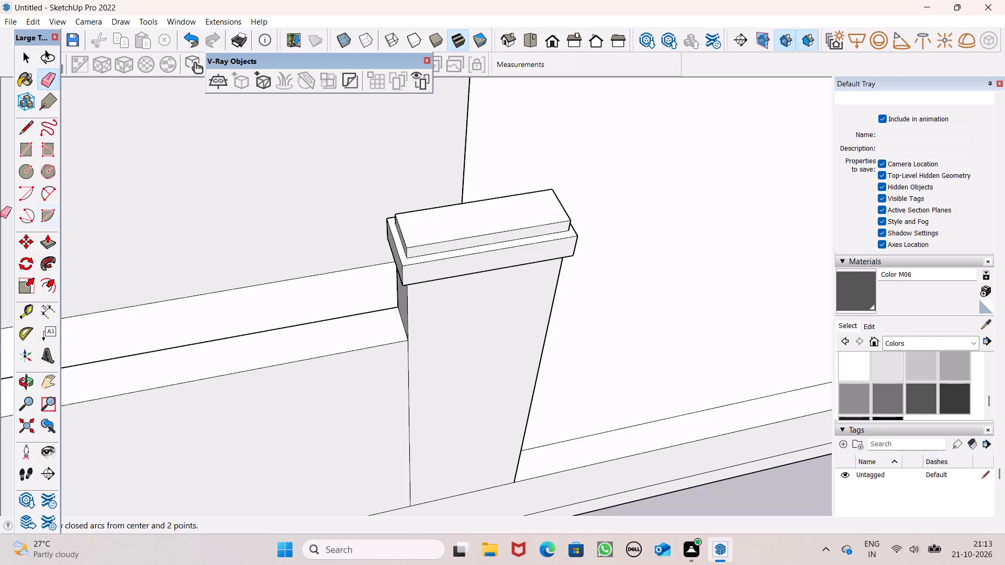
click(42, 240)
scroll(285, 224, up, 4)
scroll(431, 236, down, 1)
scroll(597, 272, up, 1)
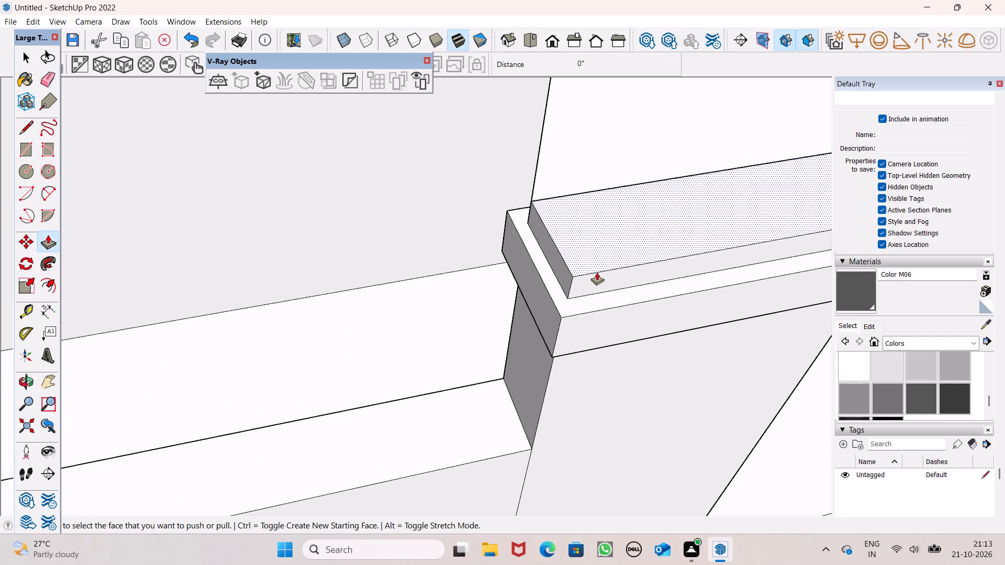
scroll(597, 272, up, 1)
drag(599, 280, 601, 285)
drag(561, 282, 554, 284)
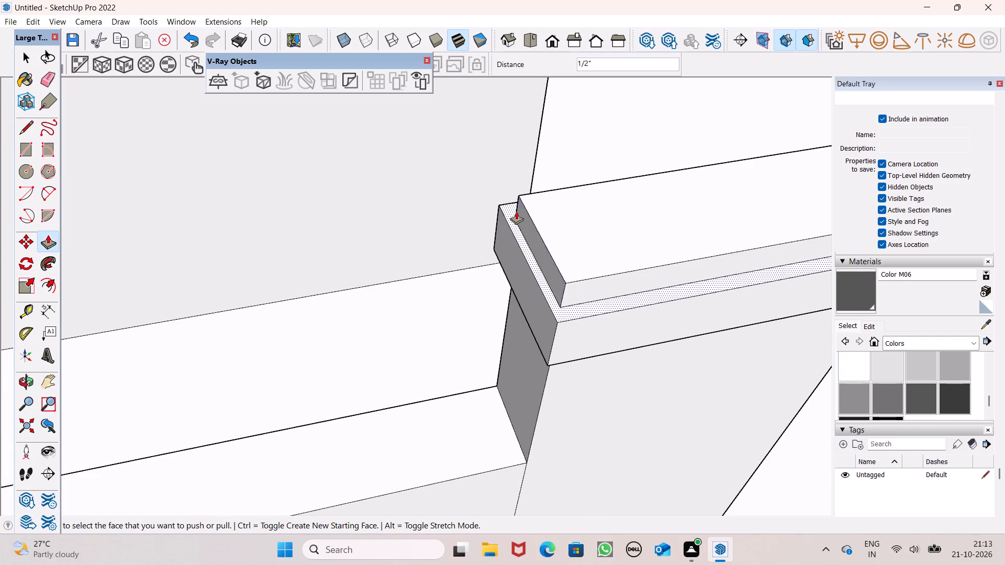
Push/pull the rear, courtyard-facing side of the same upper band outward by about 7/8".
scroll(516, 211, down, 4)
scroll(555, 182, down, 3)
middle_drag(589, 256, 120, 204)
scroll(414, 266, up, 1)
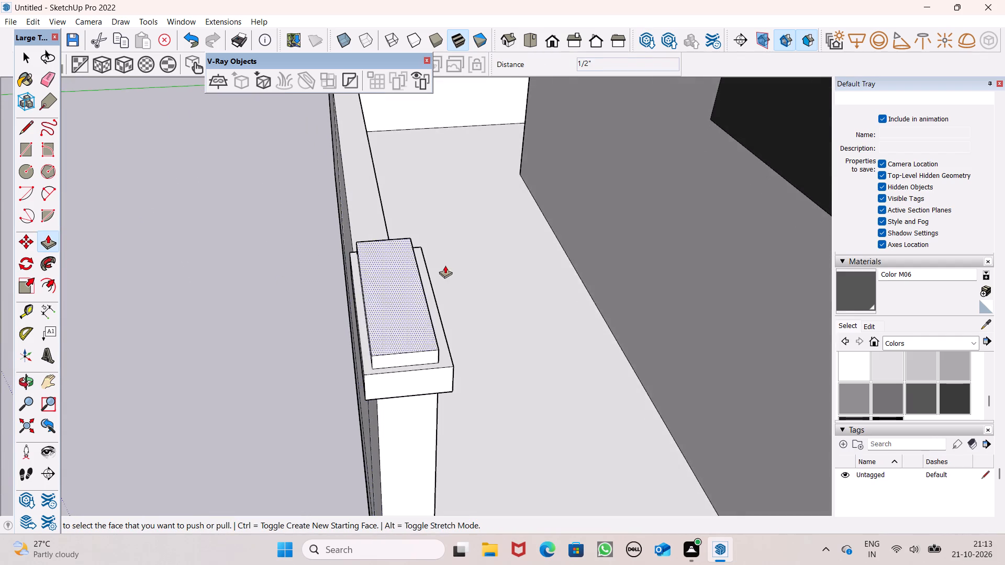
scroll(445, 265, up, 1)
middle_drag(315, 328, 193, 322)
drag(381, 342, 380, 343)
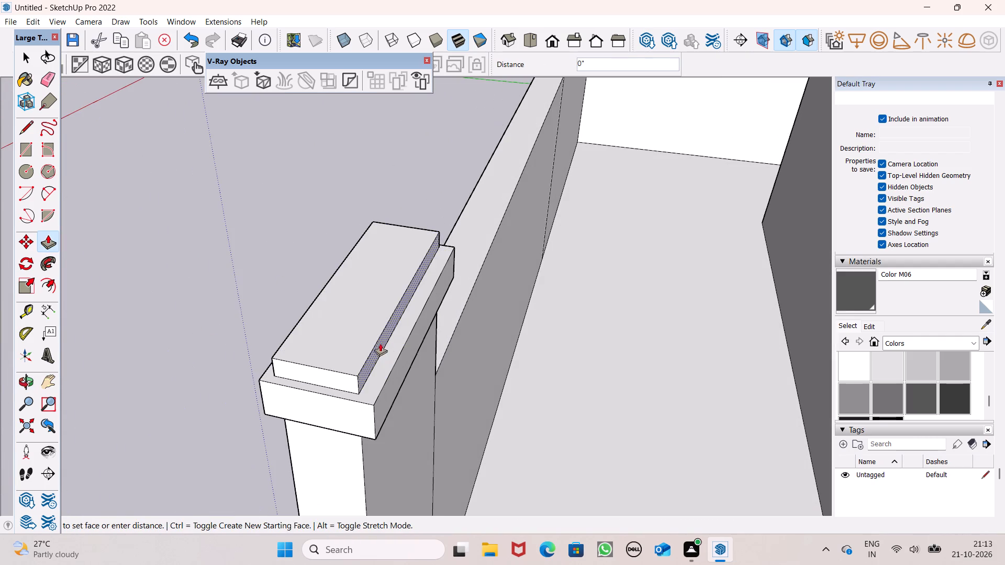
drag(380, 343, 388, 345)
Paint the top, front face and gate-side end of this pillar's upper band with Color M06.
scroll(410, 301, down, 4)
middle_drag(403, 325, 583, 348)
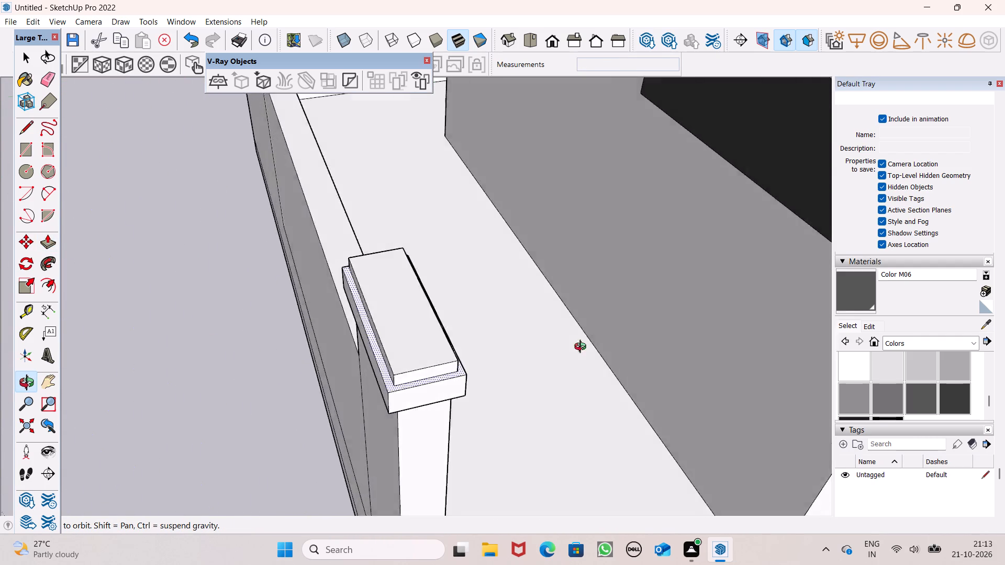
middle_drag(583, 348, 592, 335)
scroll(579, 291, down, 8)
middle_drag(421, 278, 668, 237)
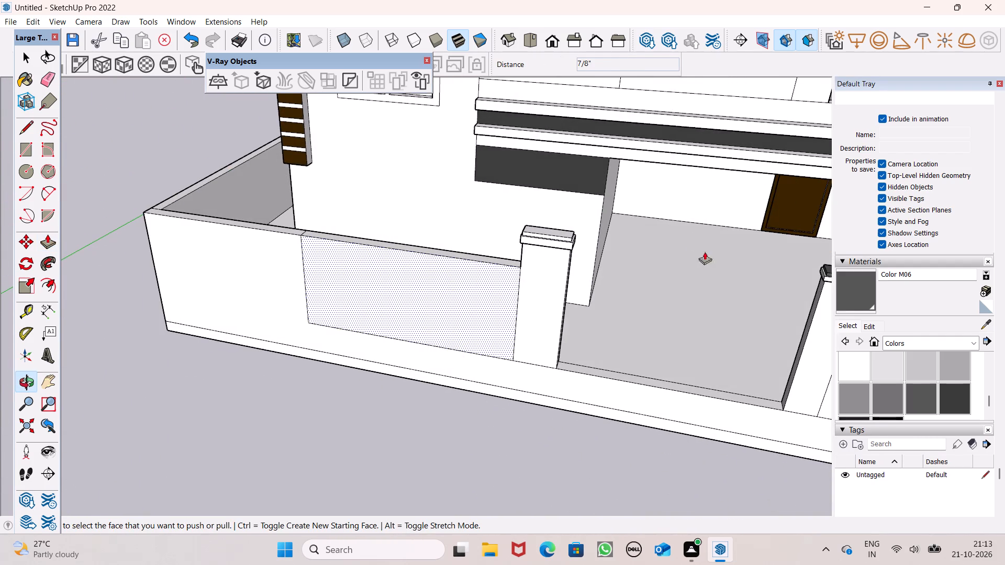
click(850, 284)
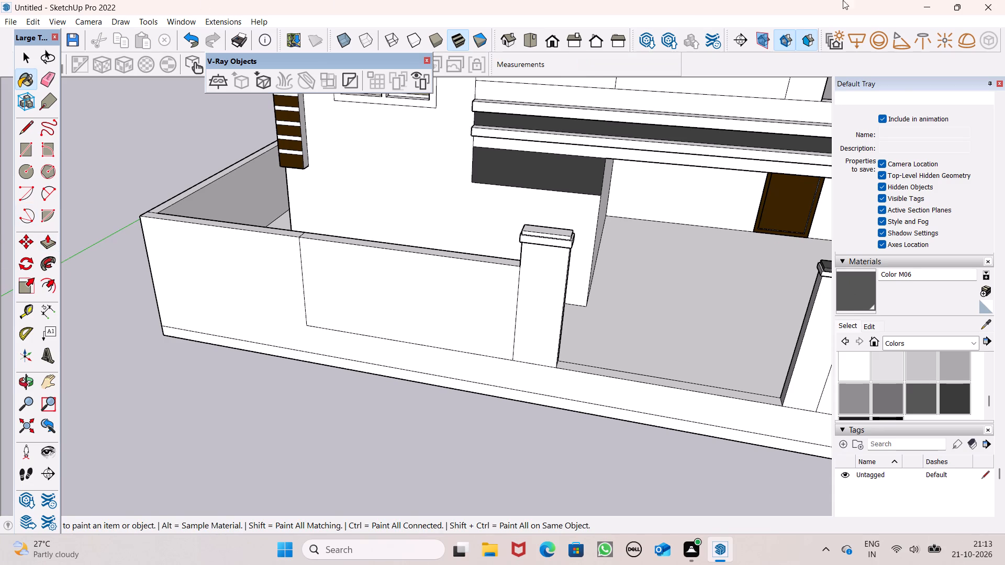
scroll(568, 180, up, 7)
middle_drag(571, 202, 572, 214)
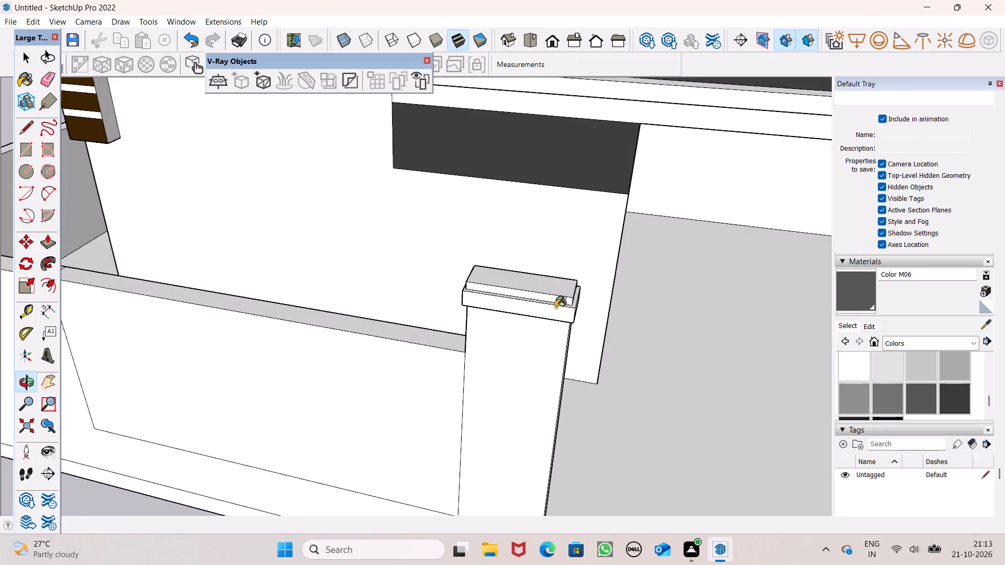
scroll(555, 313, up, 4)
click(549, 300)
click(542, 313)
middle_drag(594, 321, 304, 285)
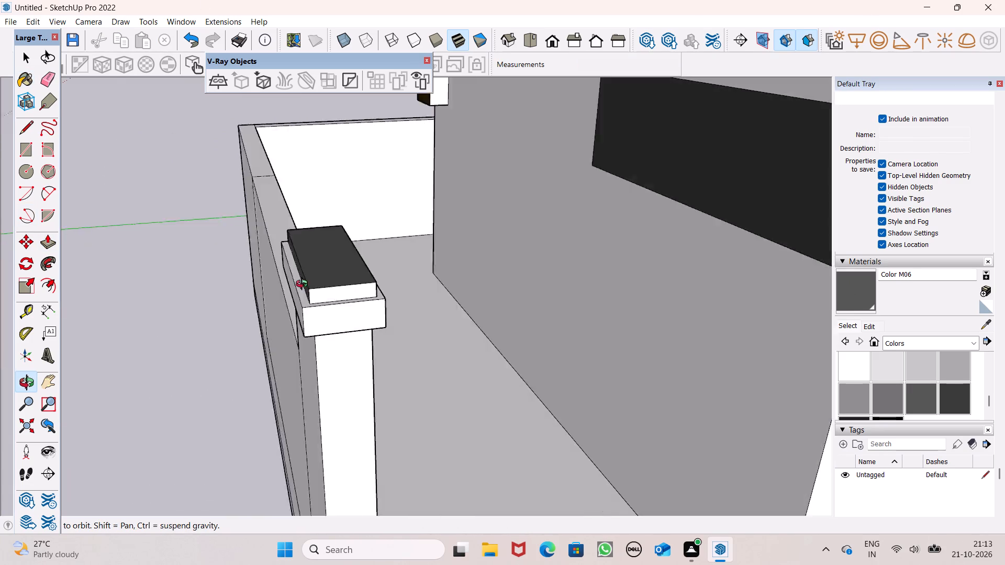
middle_drag(304, 285, 282, 289)
click(336, 291)
Paint the wall-side end and rear face of the same upper band with Color M06.
scroll(435, 235, down, 5)
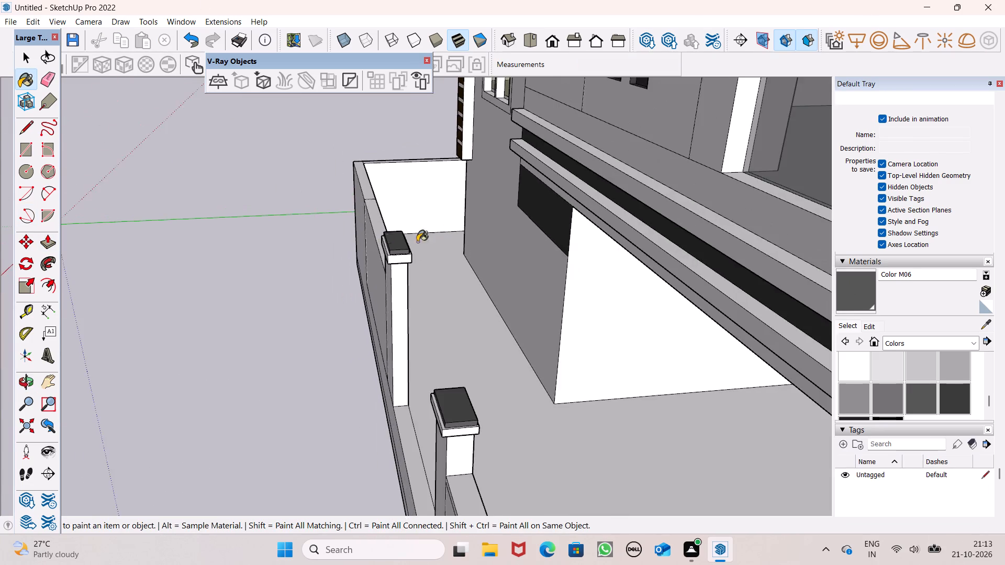
middle_drag(371, 249, 750, 253)
middle_drag(565, 275, 848, 270)
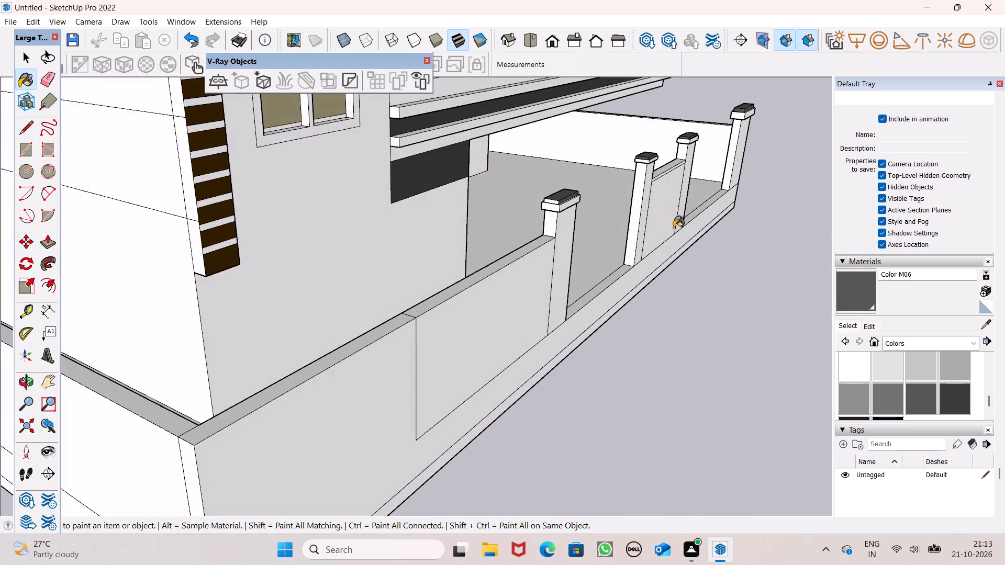
scroll(571, 209, up, 4)
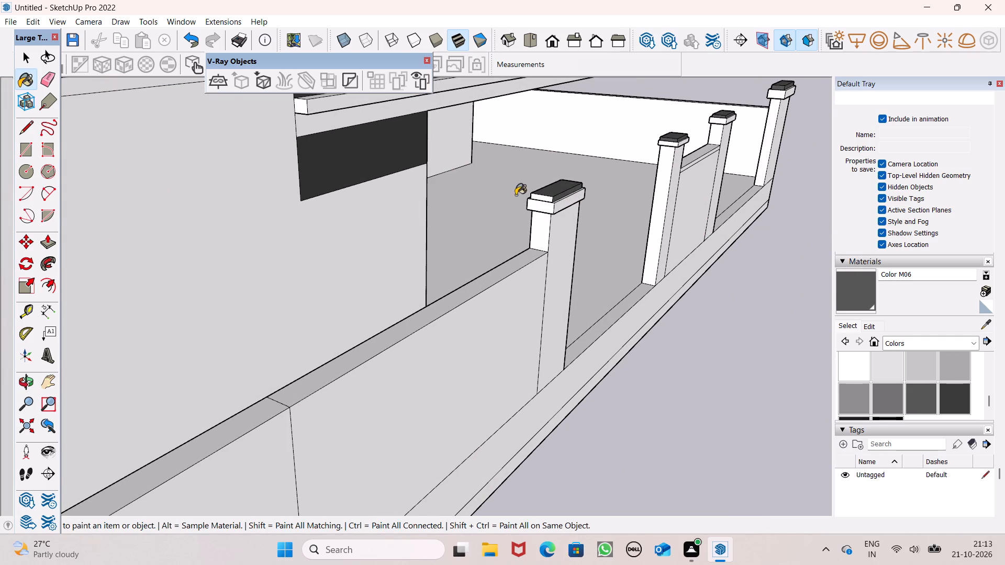
scroll(511, 198, up, 8)
scroll(567, 242, down, 5)
click(733, 286)
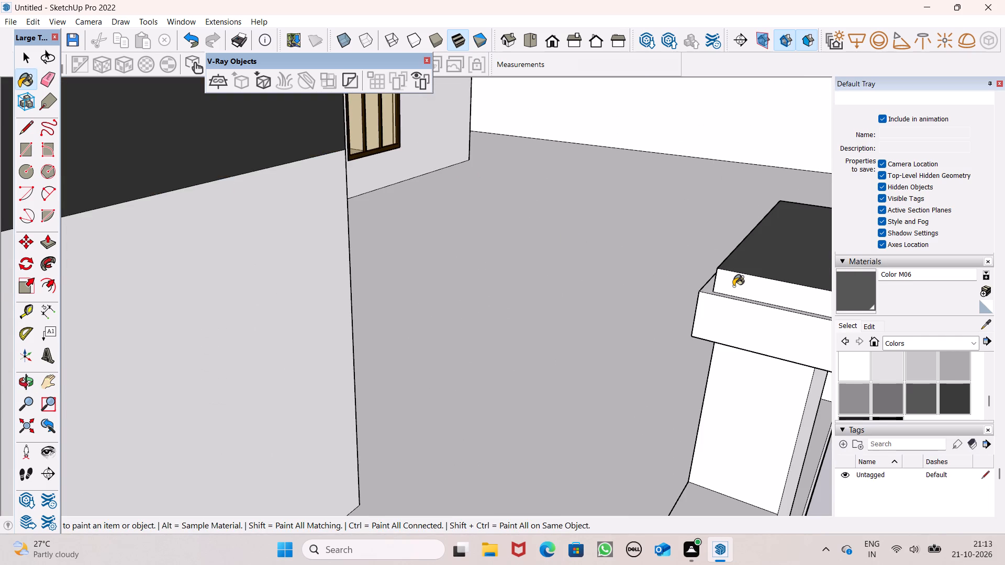
scroll(665, 288, down, 1)
middle_drag(730, 333, 893, 300)
scroll(698, 176, up, 2)
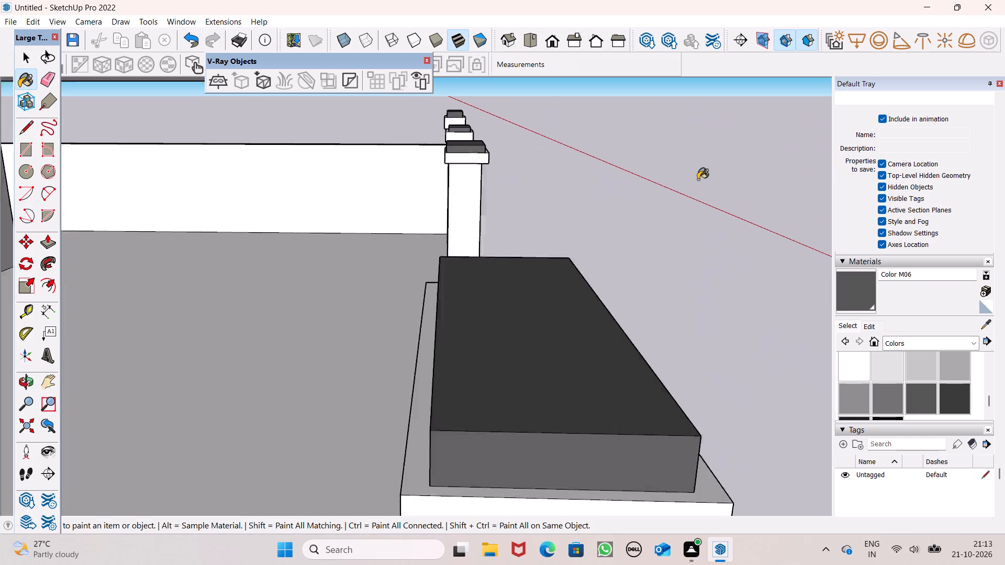
scroll(698, 179, up, 1)
scroll(691, 190, down, 4)
middle_drag(693, 207, 706, 223)
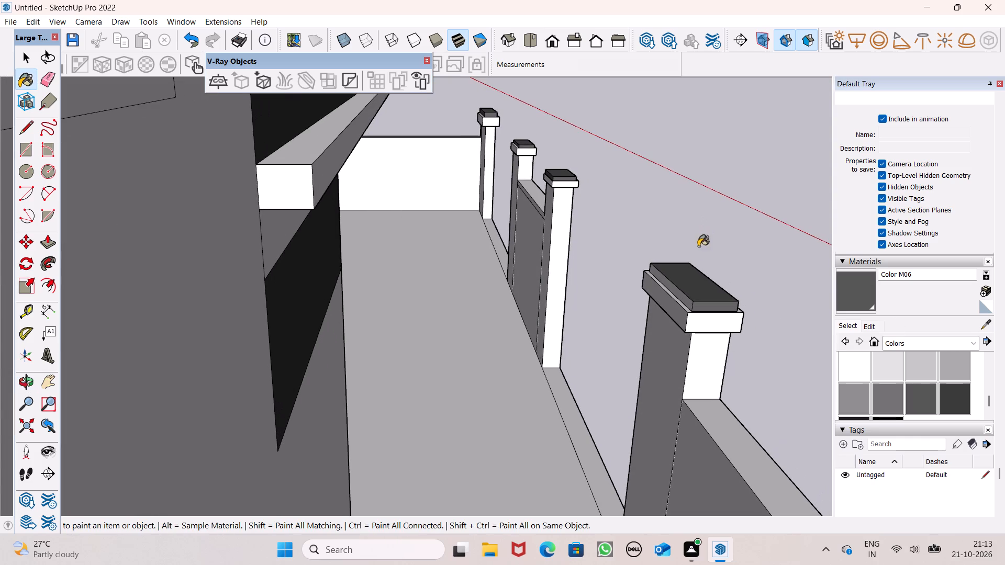
click(680, 295)
Return to the front view and examine the boundary wall, its pillars and the outlined wall panel.
scroll(675, 206, down, 3)
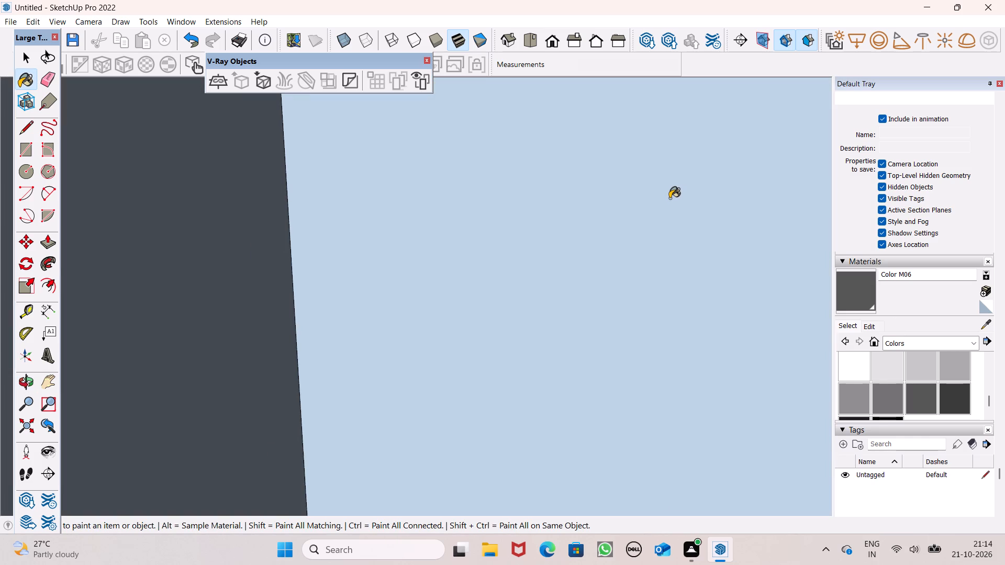
key(space)
scroll(669, 198, down, 6)
middle_drag(689, 253, 260, 270)
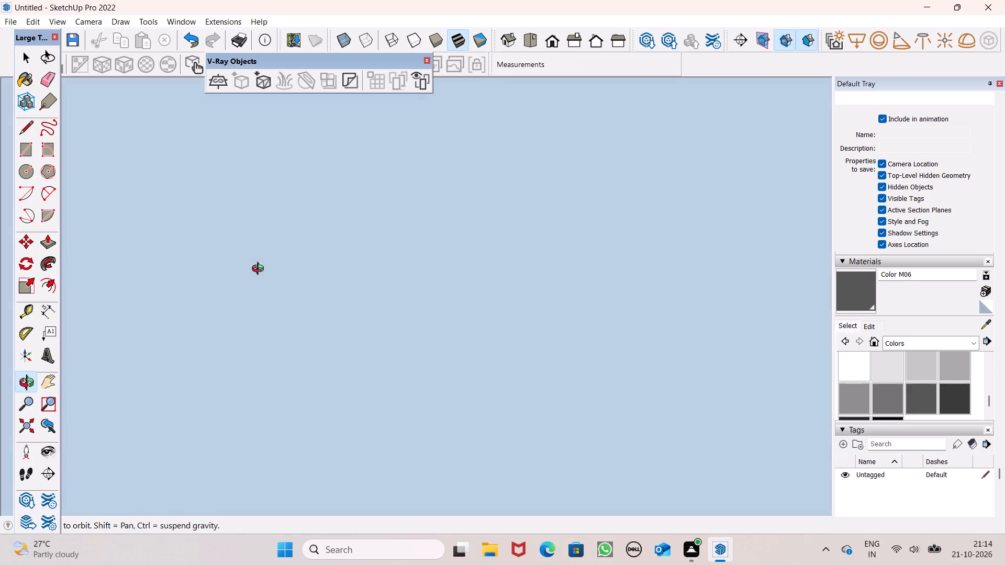
middle_drag(260, 270, 259, 269)
scroll(577, 195, down, 3)
scroll(577, 195, up, 1)
scroll(577, 195, down, 5)
click(558, 44)
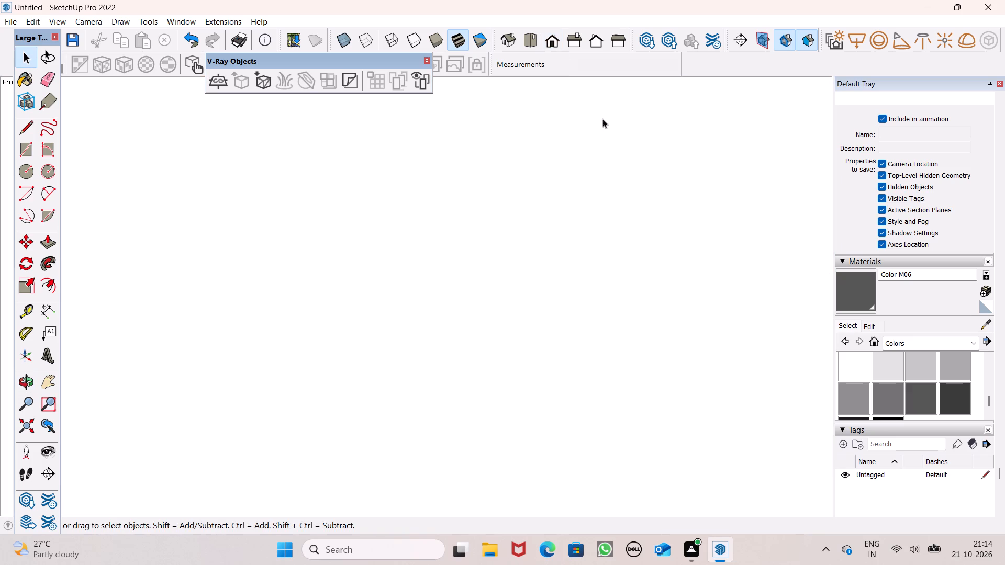
scroll(621, 145, down, 17)
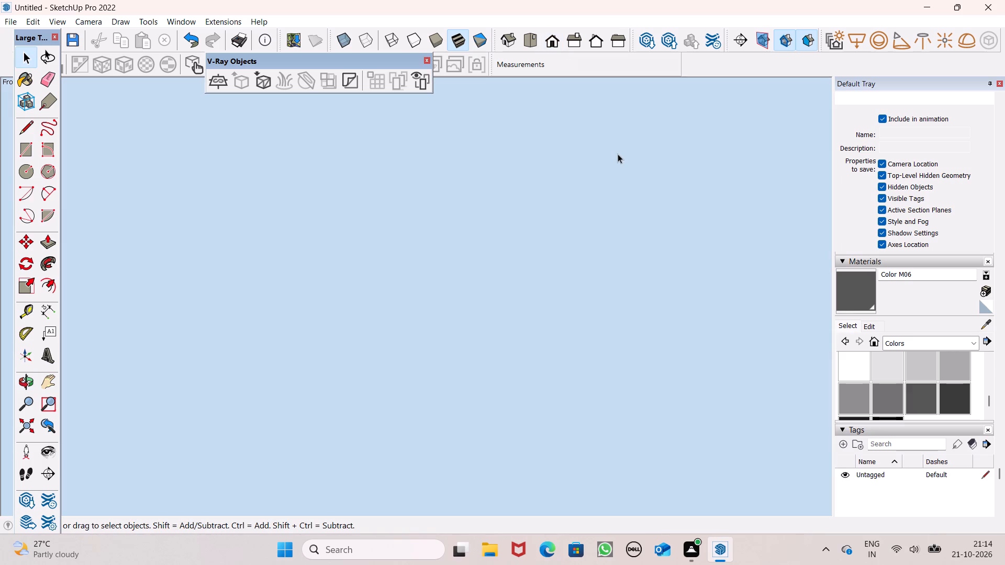
scroll(618, 154, down, 1)
scroll(618, 154, up, 1)
scroll(618, 154, down, 2)
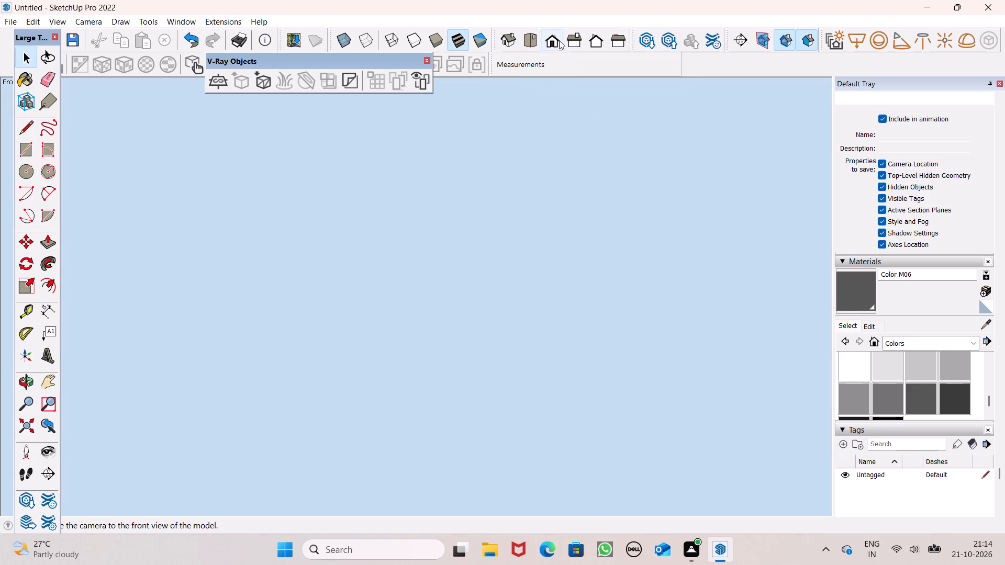
click(559, 40)
scroll(565, 116, down, 20)
scroll(565, 116, down, 11)
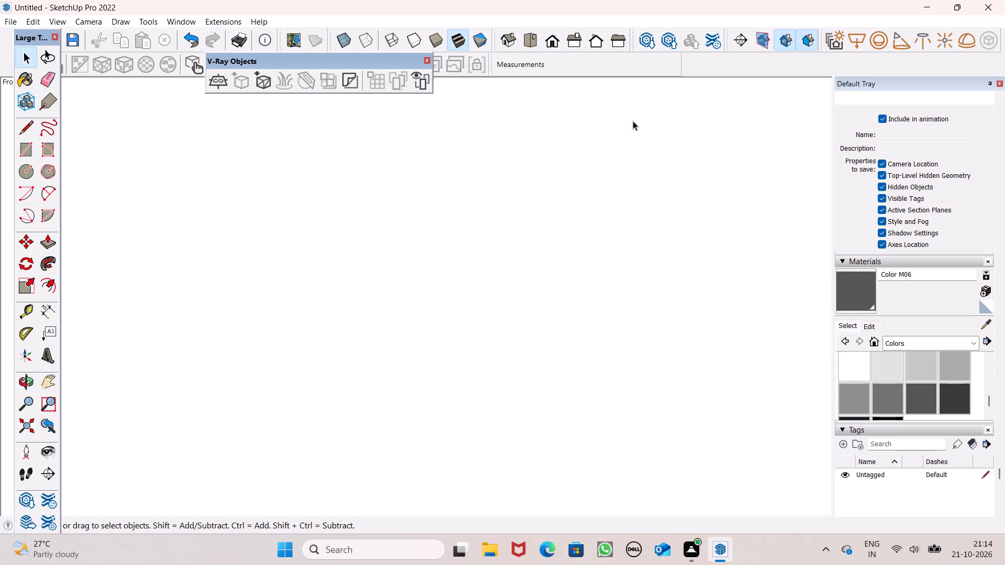
scroll(633, 121, down, 20)
scroll(633, 121, down, 20)
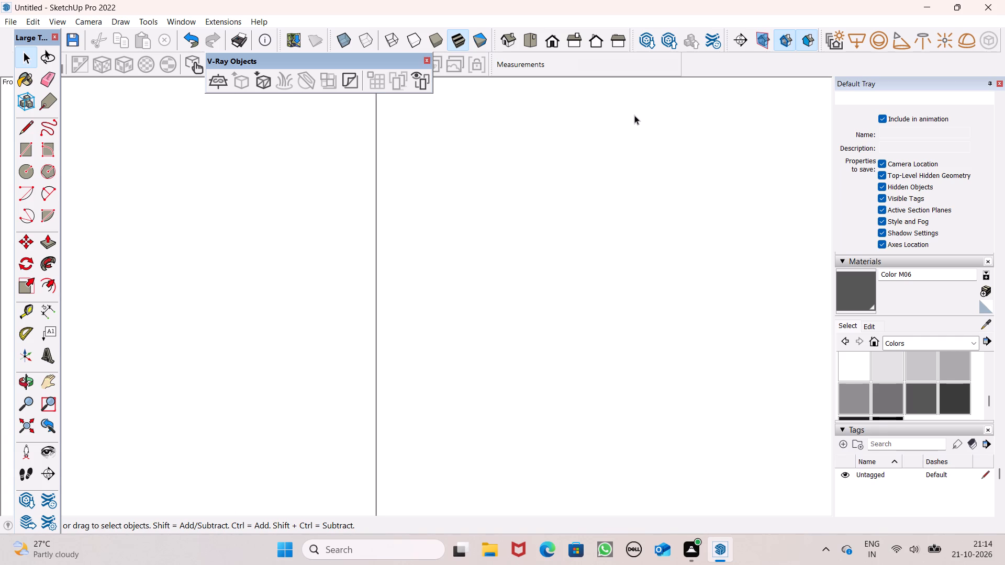
scroll(634, 115, down, 4)
scroll(634, 115, down, 20)
scroll(634, 115, down, 15)
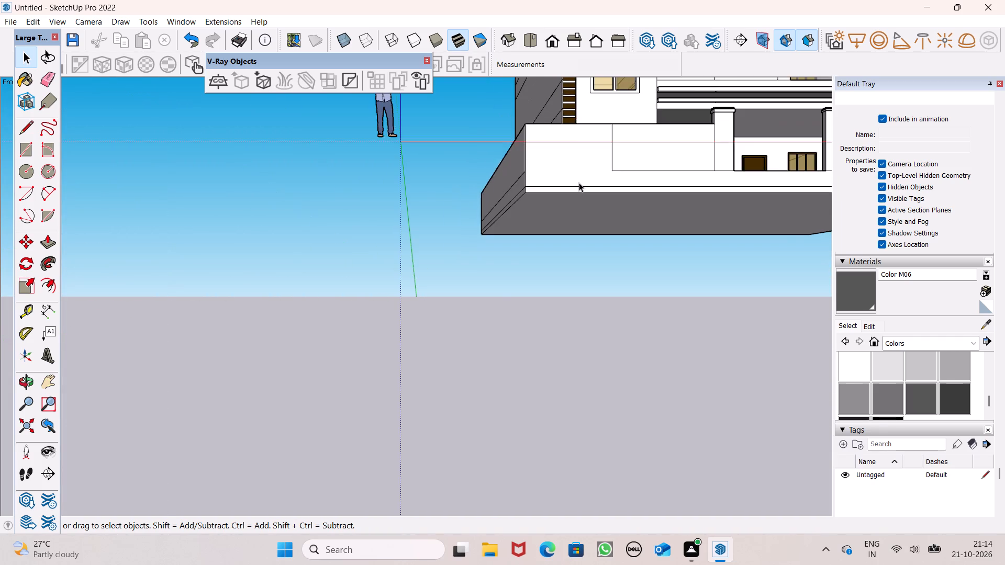
scroll(578, 181, down, 5)
middle_drag(577, 181, 576, 222)
scroll(576, 222, up, 1)
scroll(750, 173, up, 7)
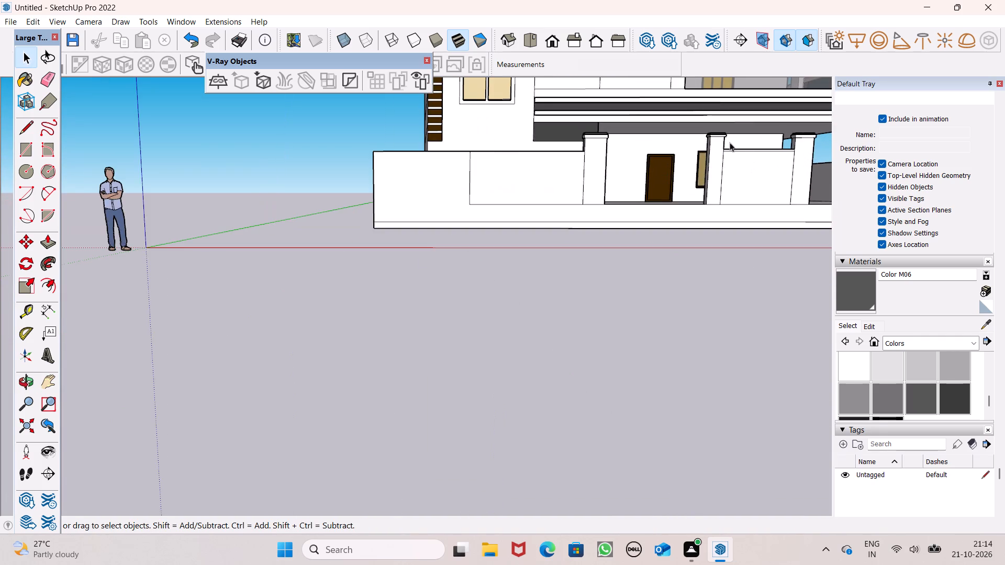
scroll(717, 139, up, 1)
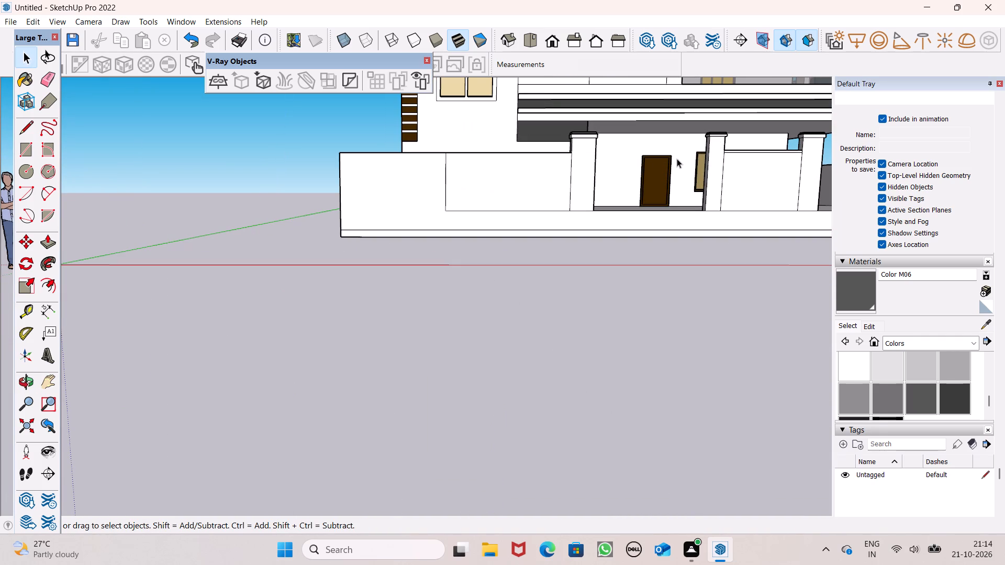
middle_drag(549, 169, 548, 173)
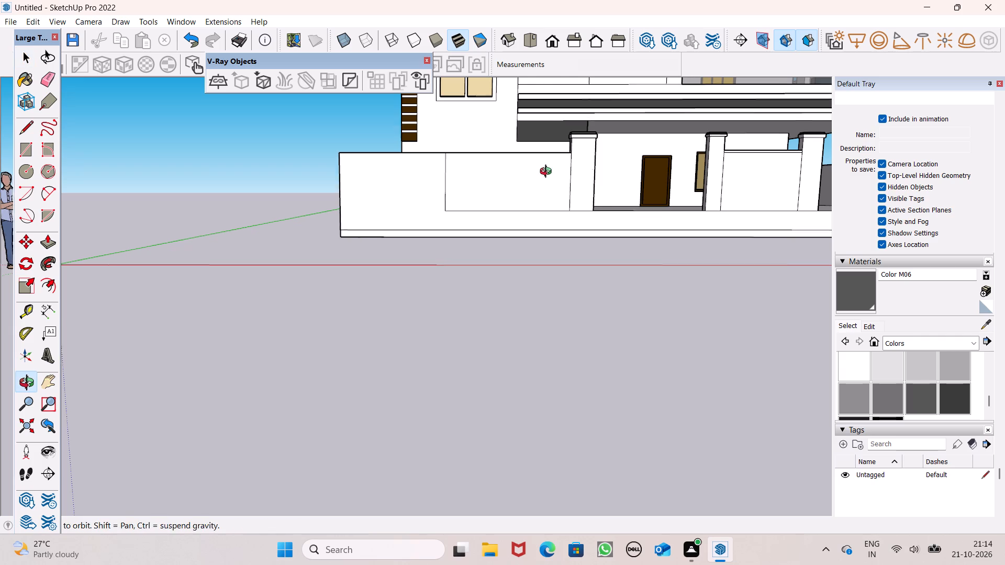
middle_drag(548, 173, 548, 209)
Draw a horizontal line about 13' long near the top of the outlined boundary wall panel, ending at the front pillar's edge.
click(23, 130)
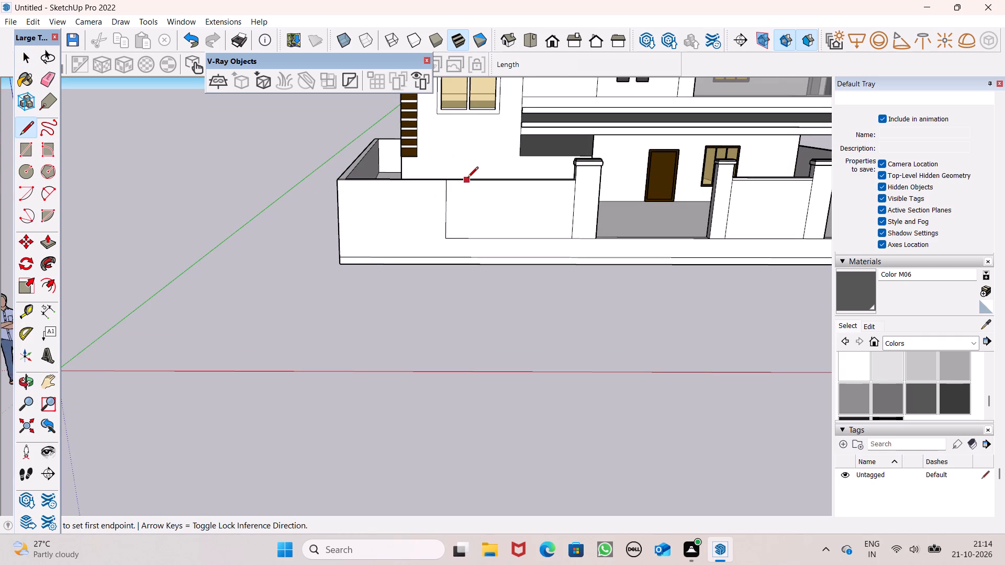
middle_drag(480, 189, 498, 234)
scroll(501, 231, up, 6)
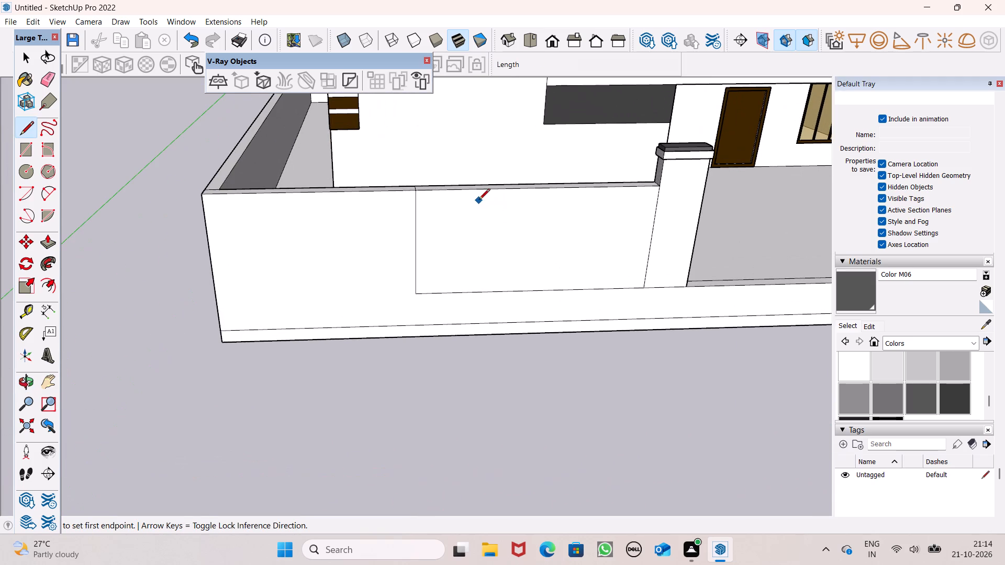
scroll(478, 201, up, 2)
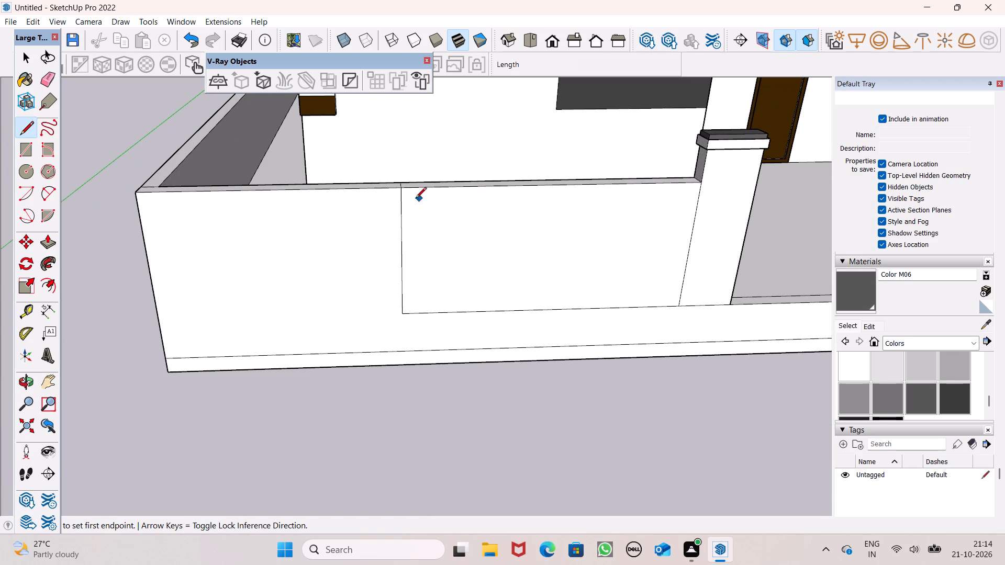
click(403, 208)
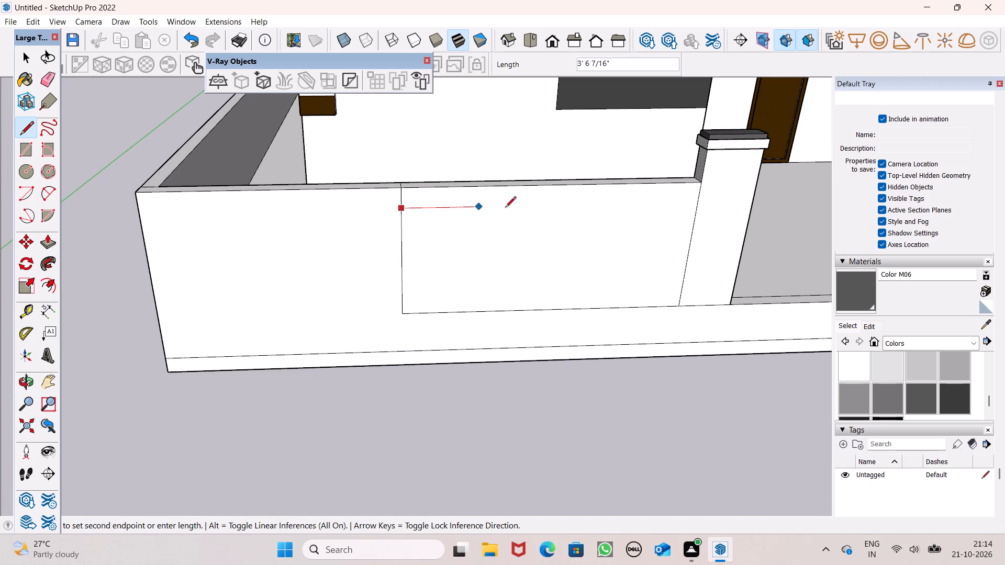
click(698, 200)
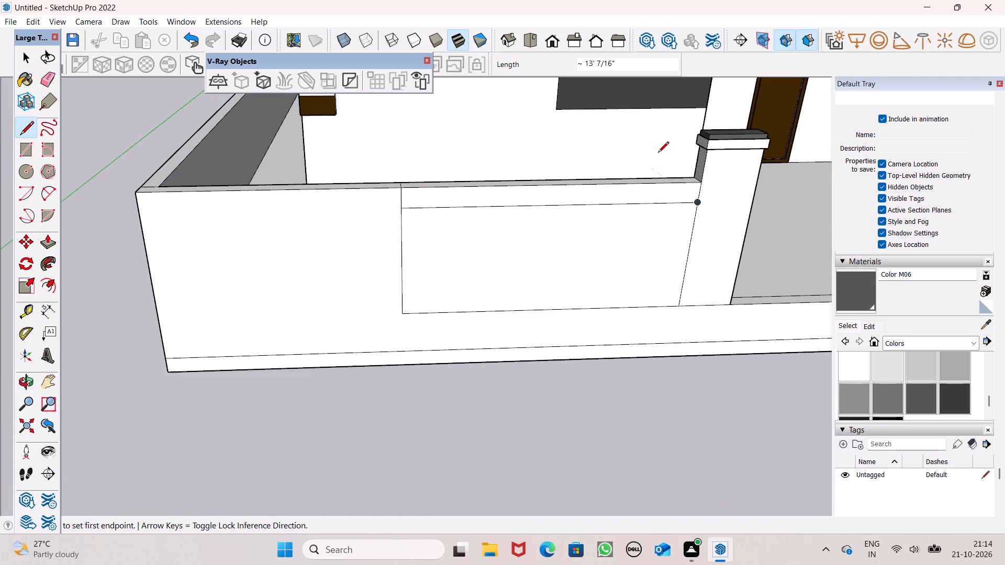
Paint the narrow strip above the new line on the wall panel with Color M06.
click(867, 288)
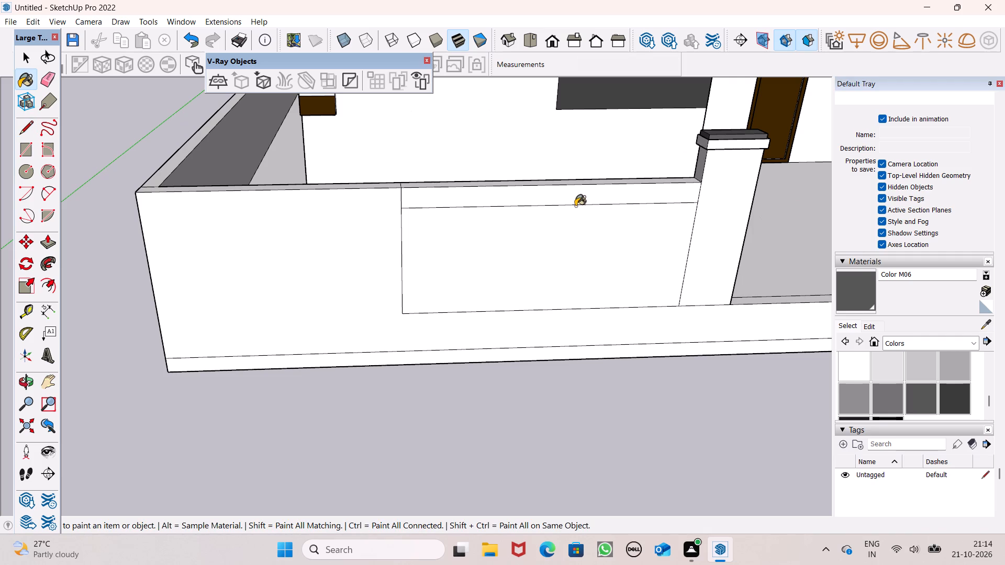
click(575, 200)
middle_drag(585, 195, 602, 291)
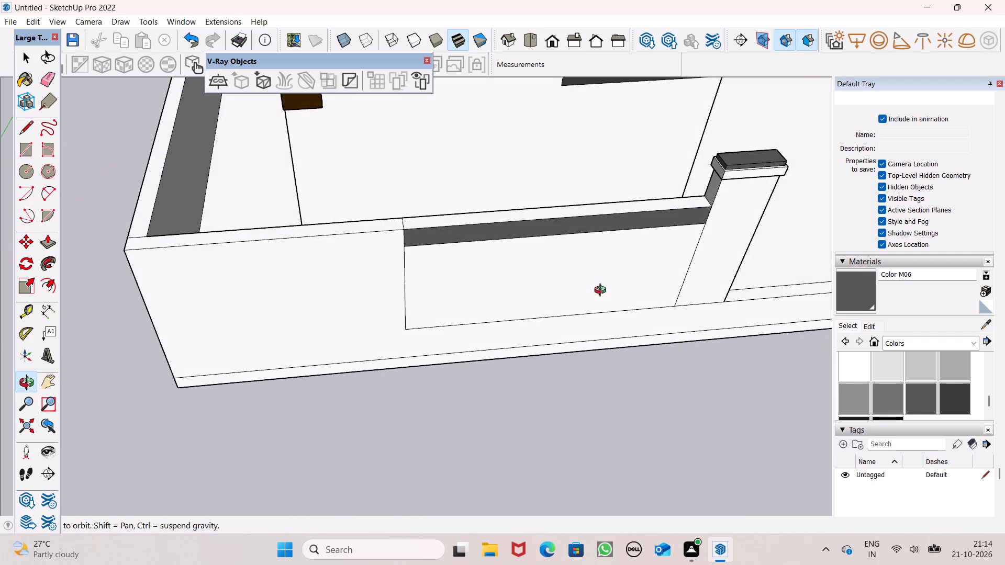
middle_drag(602, 291, 600, 197)
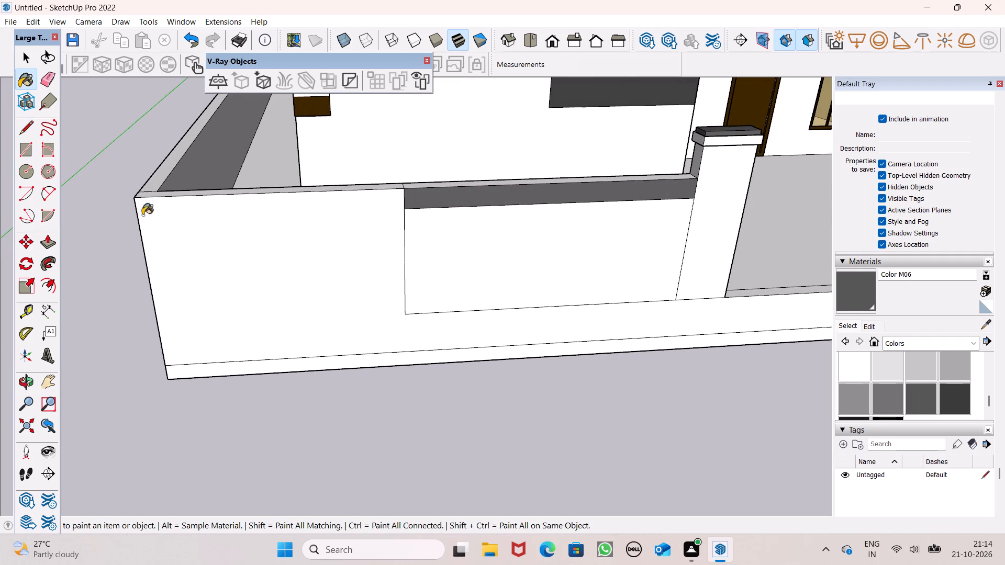
Push the wall panel face below the painted strip inward by about 8 5/16" as a recess.
click(54, 238)
middle_drag(379, 295, 332, 304)
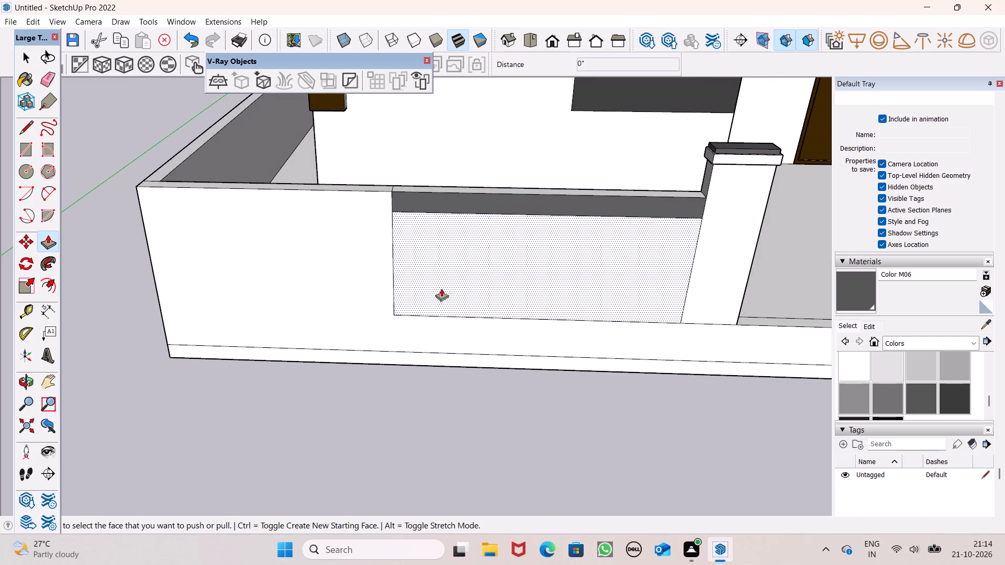
drag(441, 289, 444, 282)
Pull the painted strip above the recess outward by about 3 5/16" as a projecting band.
scroll(489, 247, up, 1)
middle_drag(489, 247, 600, 167)
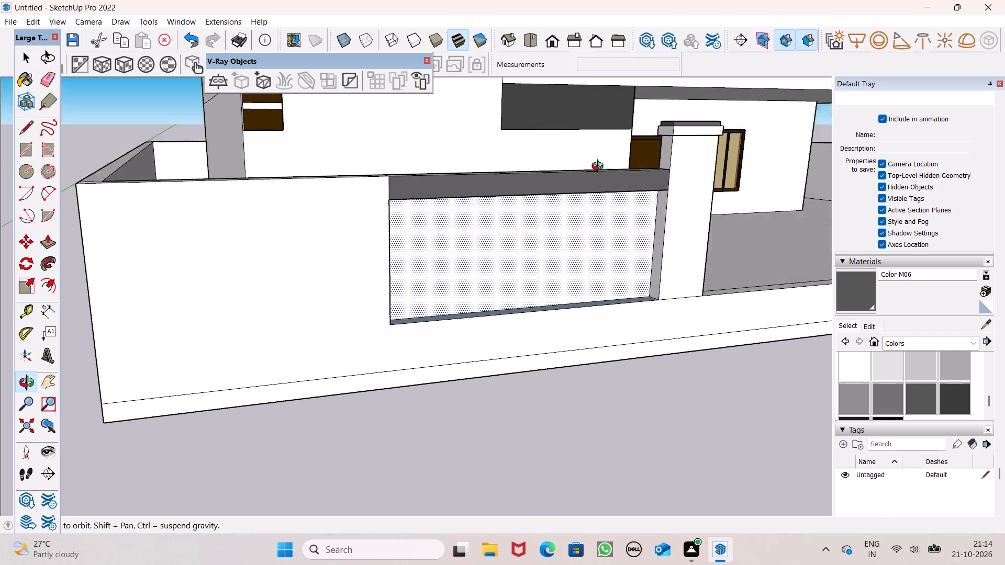
middle_drag(600, 167, 695, 253)
scroll(517, 207, up, 2)
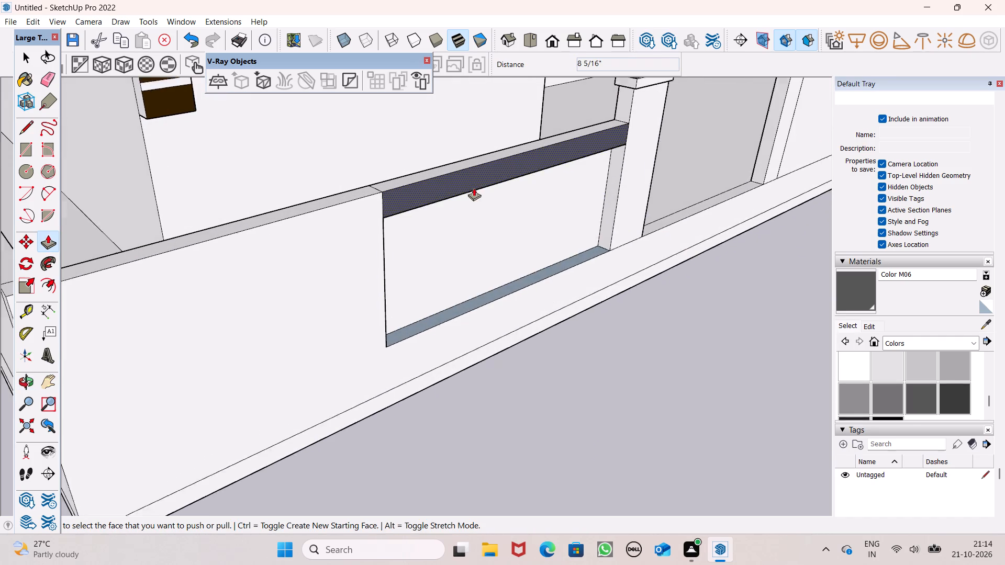
scroll(474, 188, up, 1)
drag(415, 195, 423, 194)
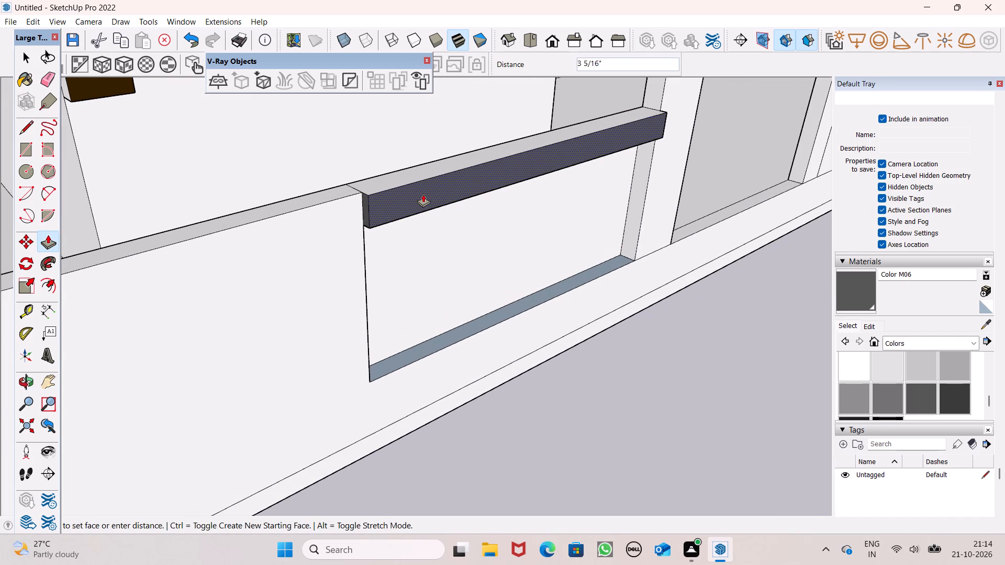
drag(423, 194, 425, 198)
Draw a rectangle about 9' 5 5/8" by 1' 7 3/8" near the top of the solid wall section between the outer corner and recess.
scroll(446, 164, down, 4)
middle_drag(546, 230, 414, 181)
key(space)
scroll(548, 208, down, 2)
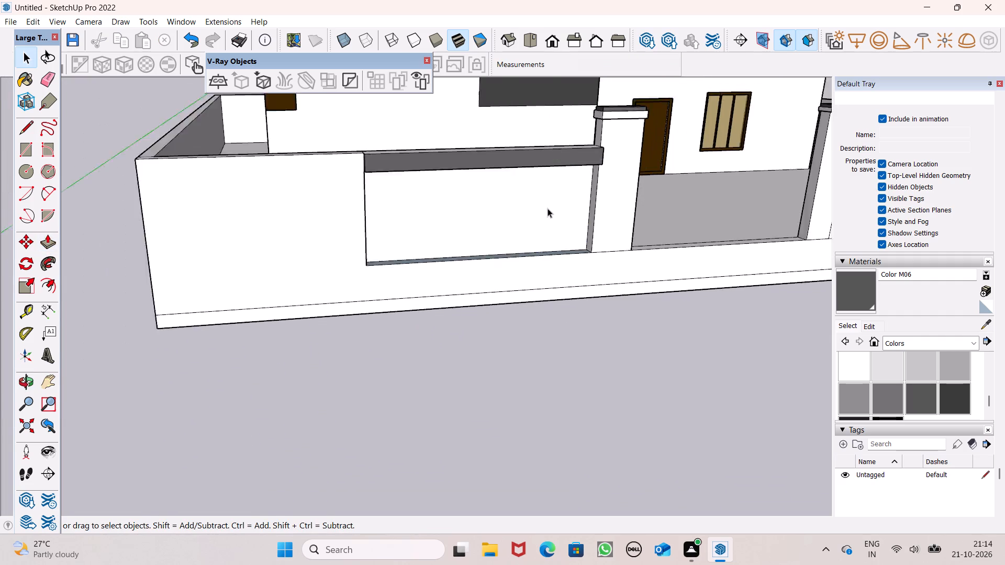
scroll(548, 208, down, 2)
scroll(616, 196, down, 2)
middle_drag(641, 223, 615, 236)
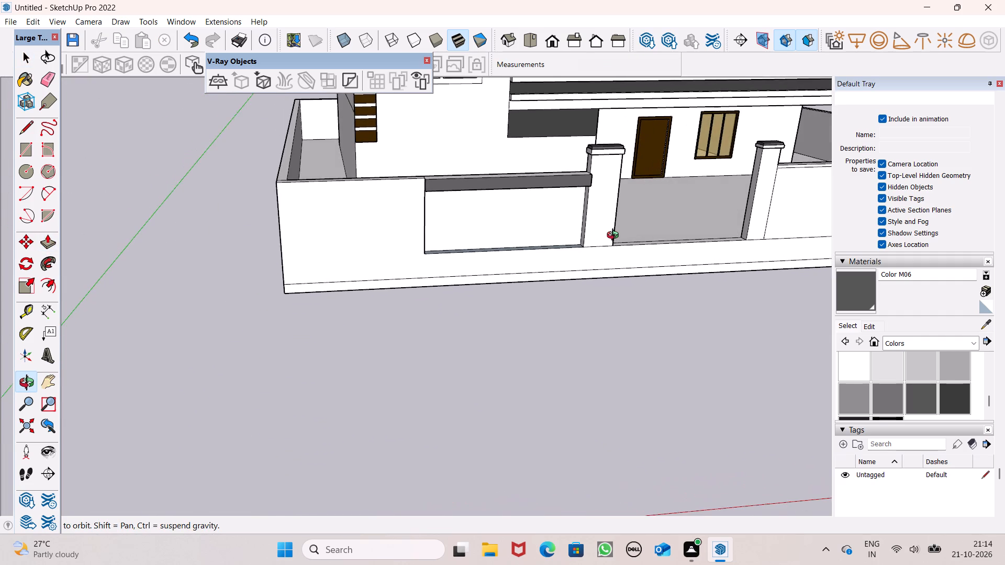
middle_drag(615, 236, 612, 234)
scroll(451, 188, down, 2)
middle_drag(450, 194, 430, 190)
click(24, 151)
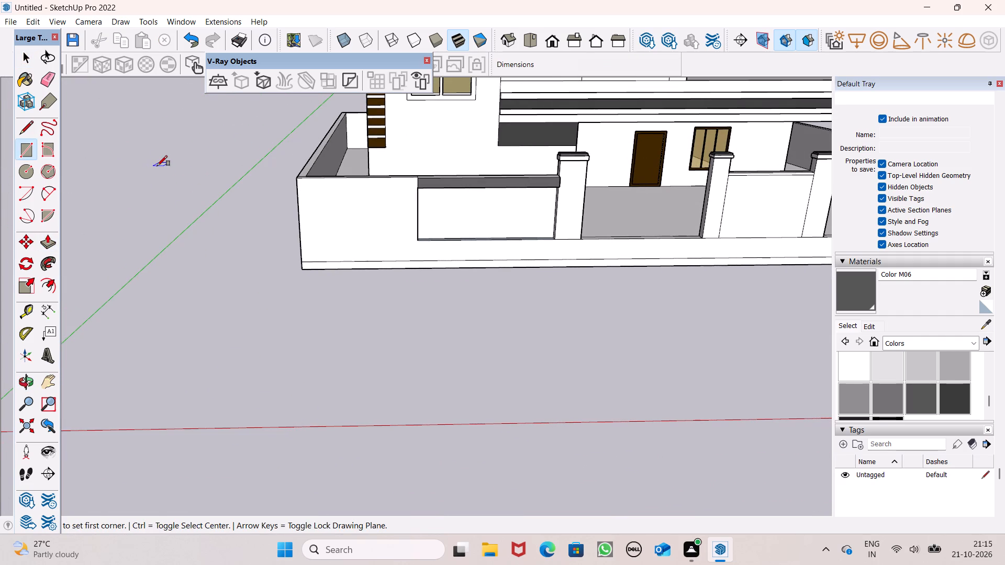
scroll(157, 166, up, 4)
scroll(426, 224, down, 2)
middle_drag(450, 244, 451, 192)
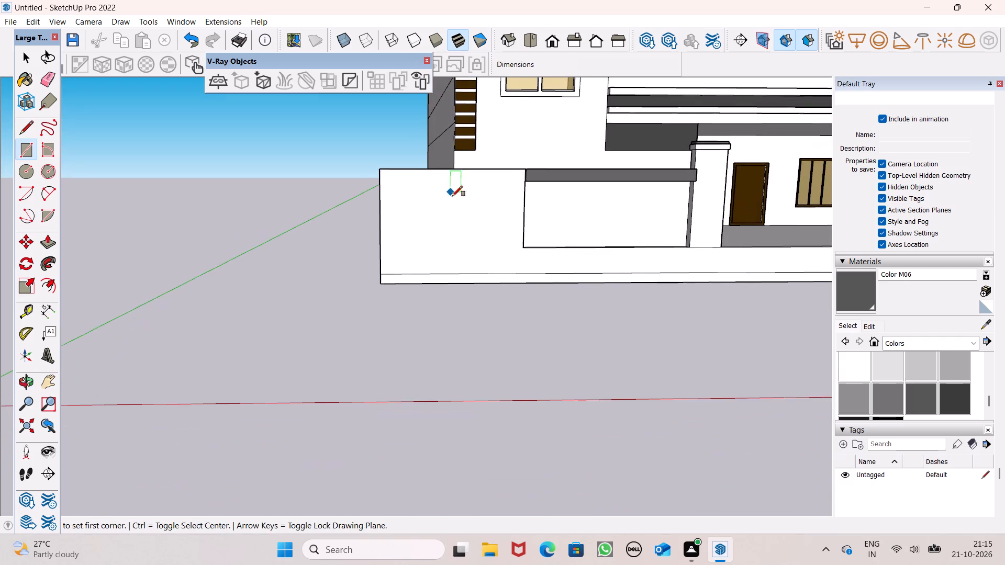
scroll(474, 207, up, 6)
scroll(486, 225, down, 4)
middle_drag(495, 240, 483, 274)
scroll(451, 225, up, 2)
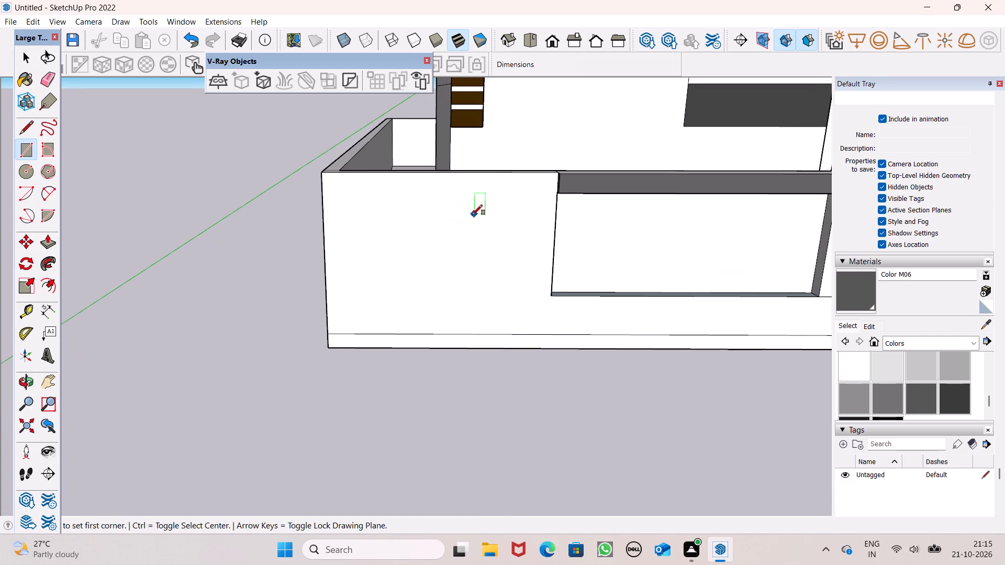
middle_drag(572, 245, 565, 237)
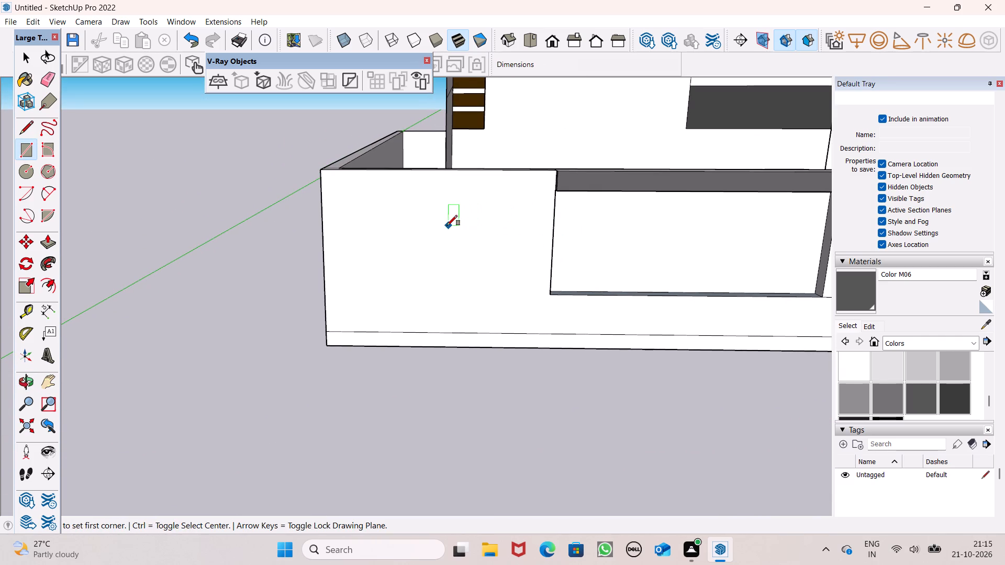
click(338, 183)
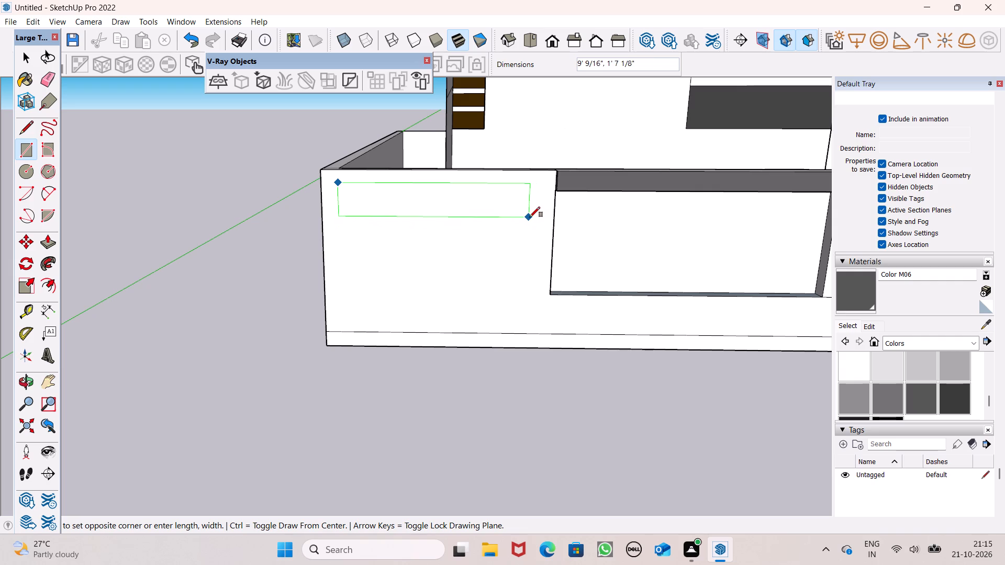
click(538, 218)
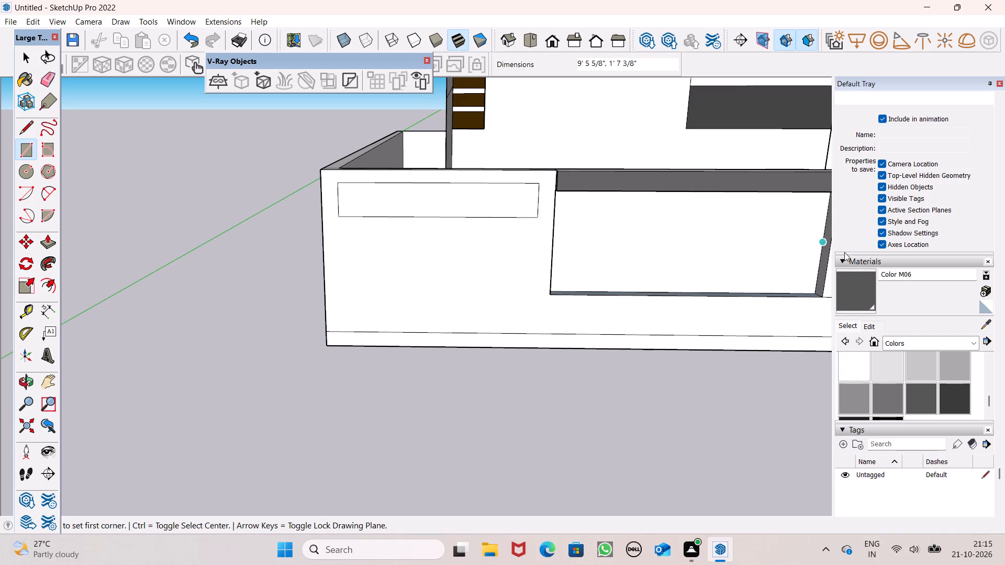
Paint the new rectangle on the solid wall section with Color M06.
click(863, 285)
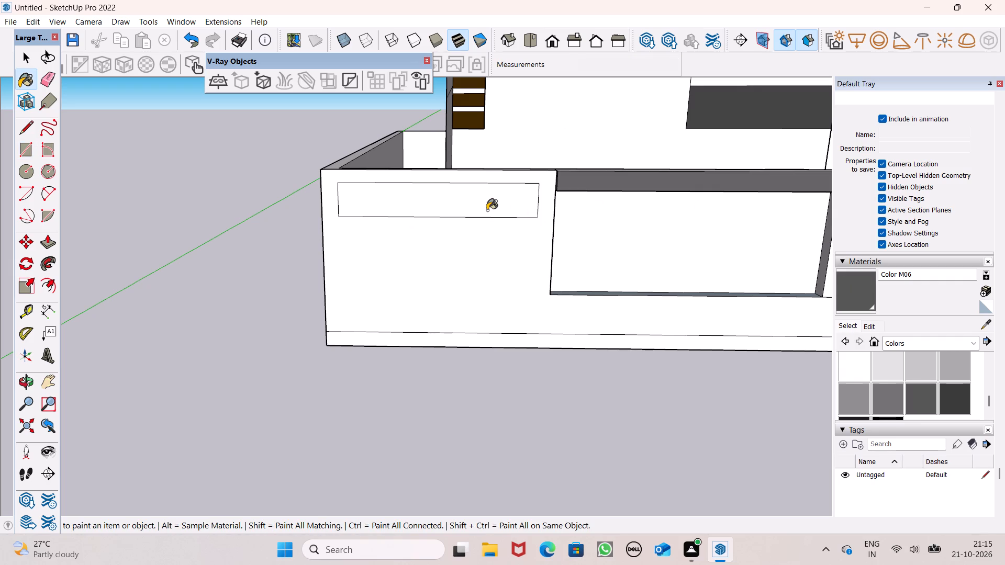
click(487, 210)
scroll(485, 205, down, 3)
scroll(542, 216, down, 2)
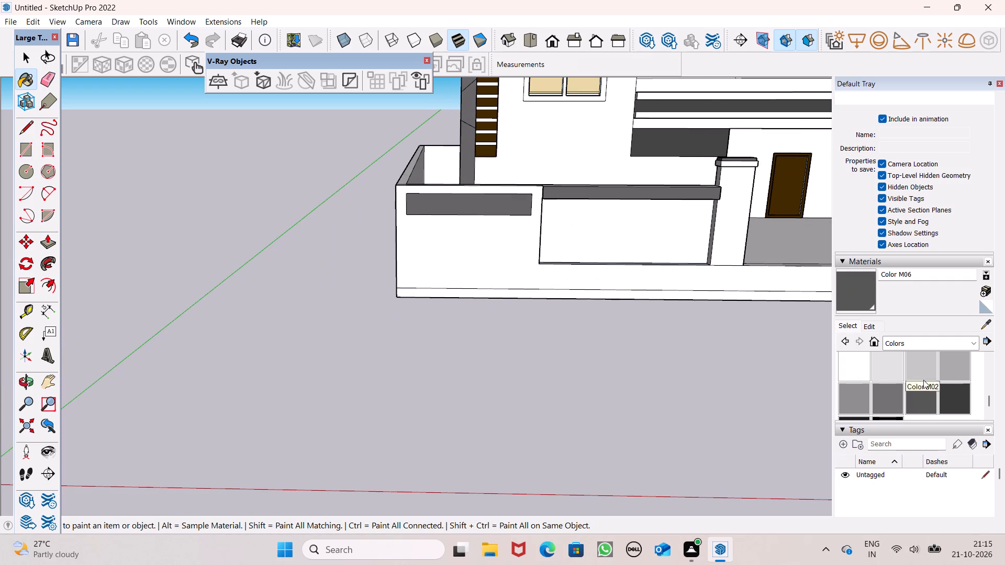
Paint the rectangle on the solid wall section and the front face of the adjacent projecting band with Color M07.
click(950, 394)
click(460, 207)
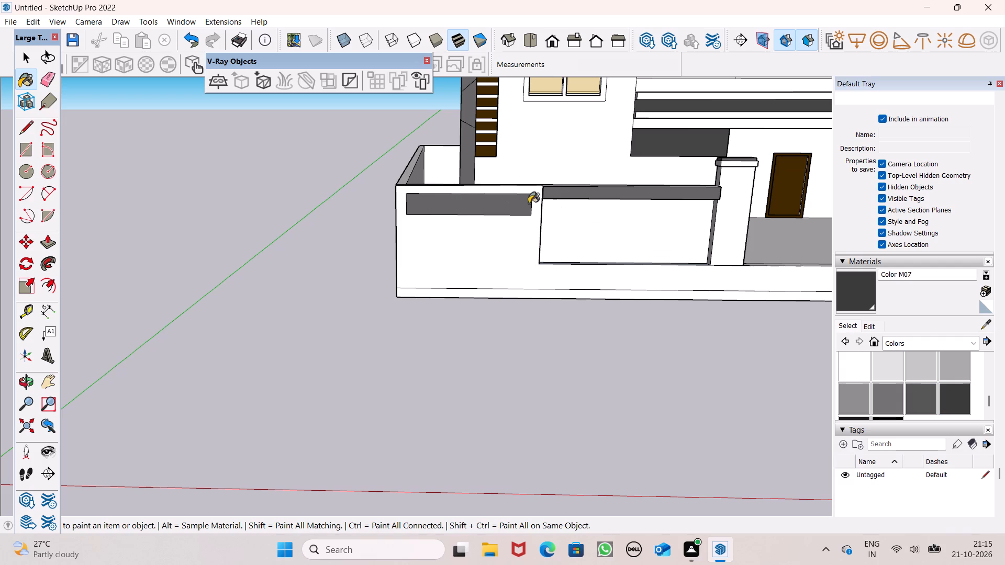
scroll(614, 203, up, 5)
click(591, 188)
middle_drag(613, 220, 465, 288)
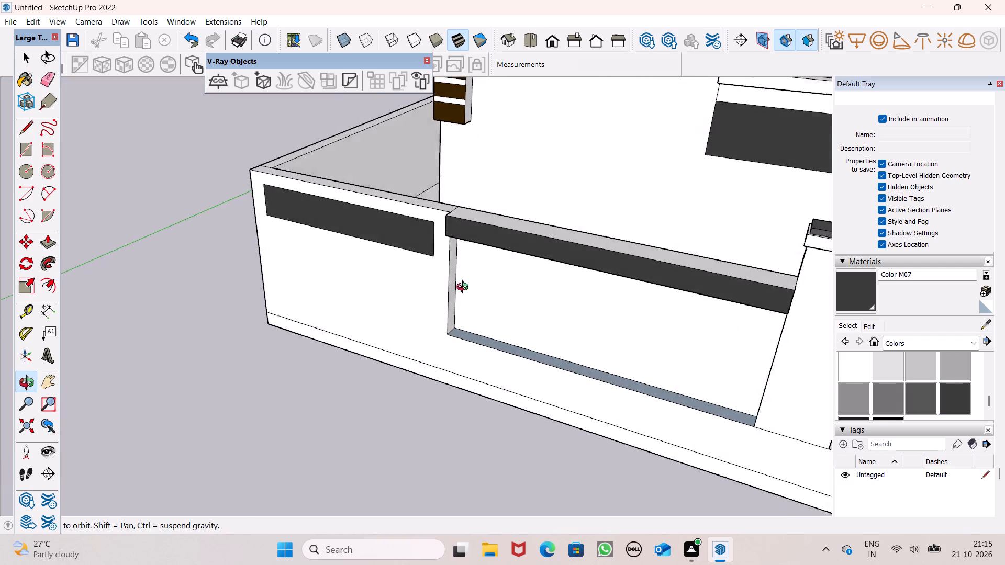
Paint the underside and end faces of the projecting band above the recess with Color M07.
middle_drag(465, 288, 532, 102)
scroll(544, 141, up, 4)
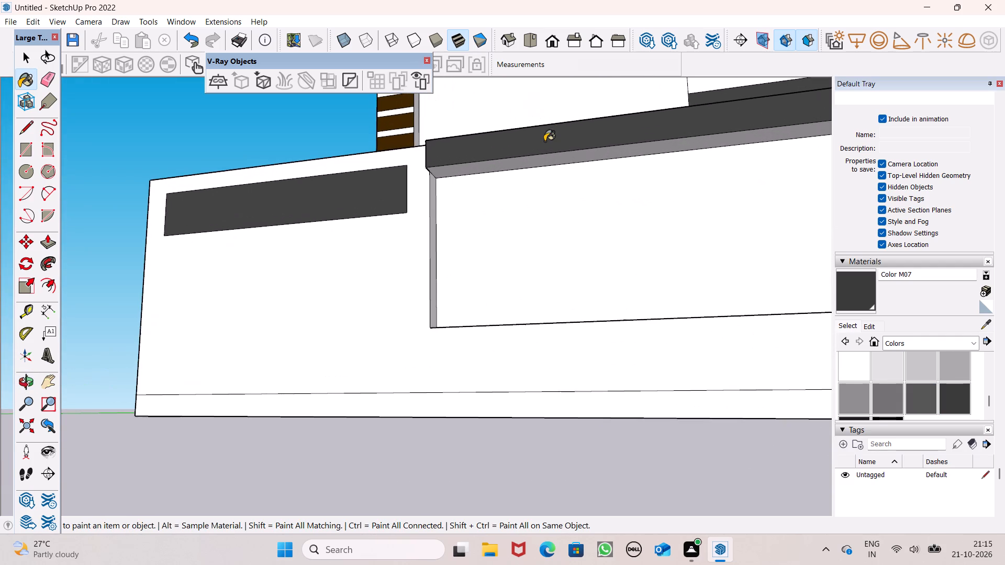
click(539, 156)
middle_drag(548, 173, 772, 246)
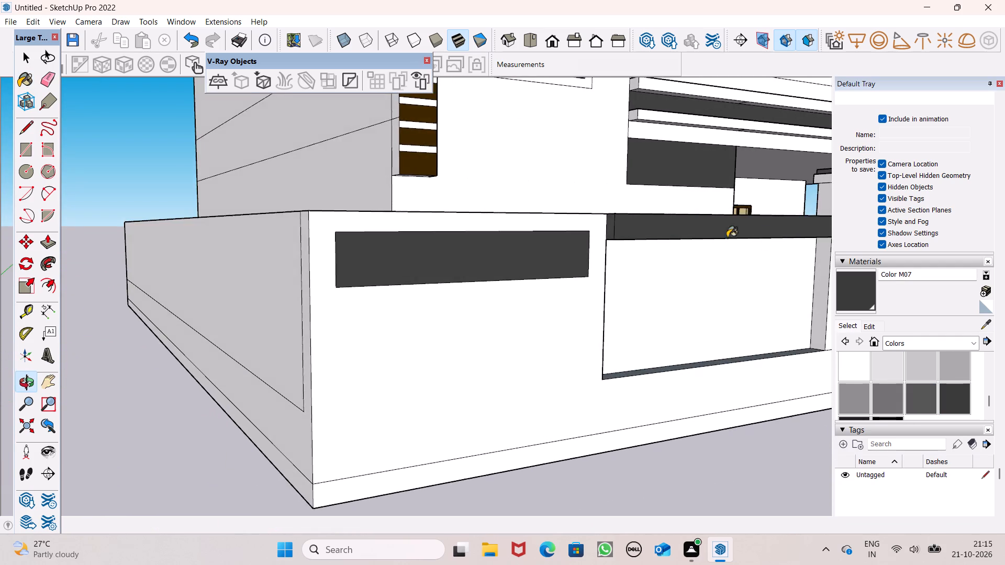
scroll(669, 233, up, 7)
click(589, 221)
scroll(578, 183, down, 7)
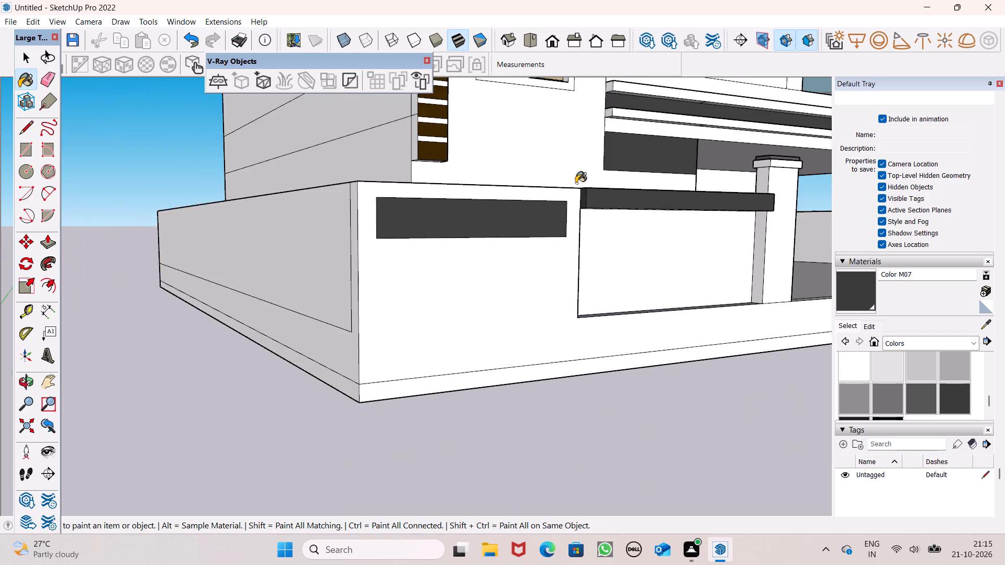
scroll(576, 183, down, 3)
click(600, 196)
scroll(592, 189, down, 4)
middle_drag(661, 217, 440, 228)
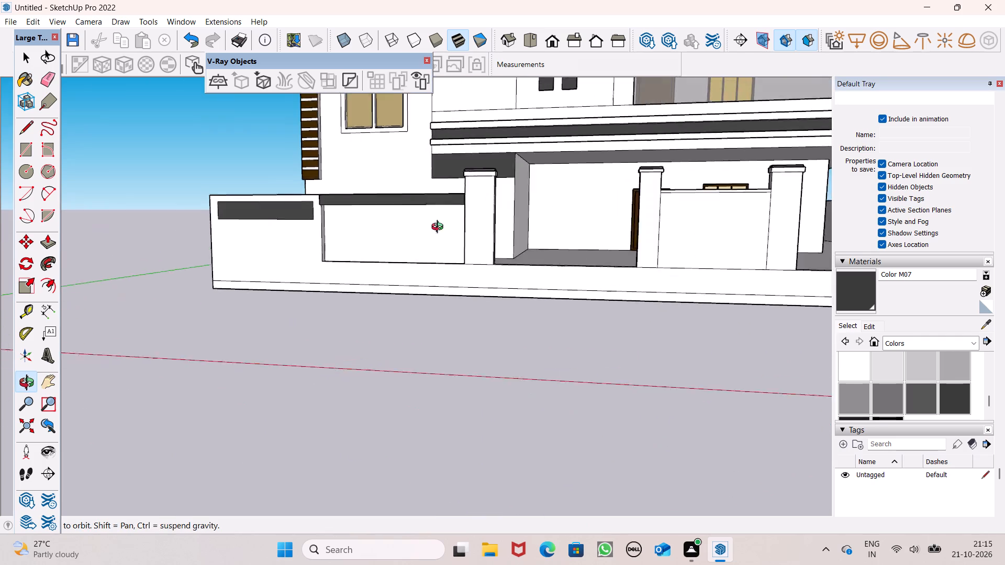
middle_drag(440, 228, 306, 258)
scroll(700, 157, down, 6)
scroll(539, 179, up, 6)
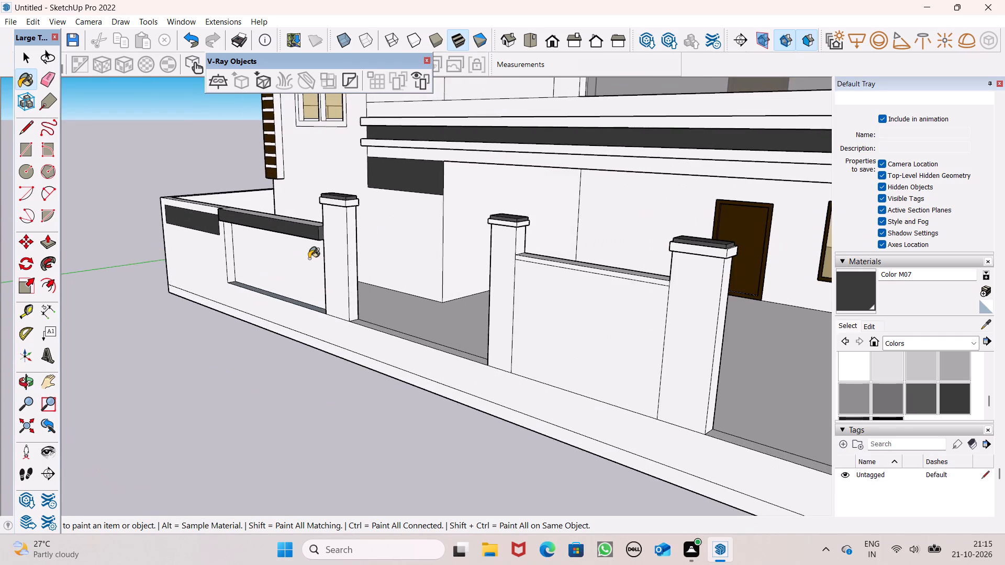
scroll(311, 252, up, 12)
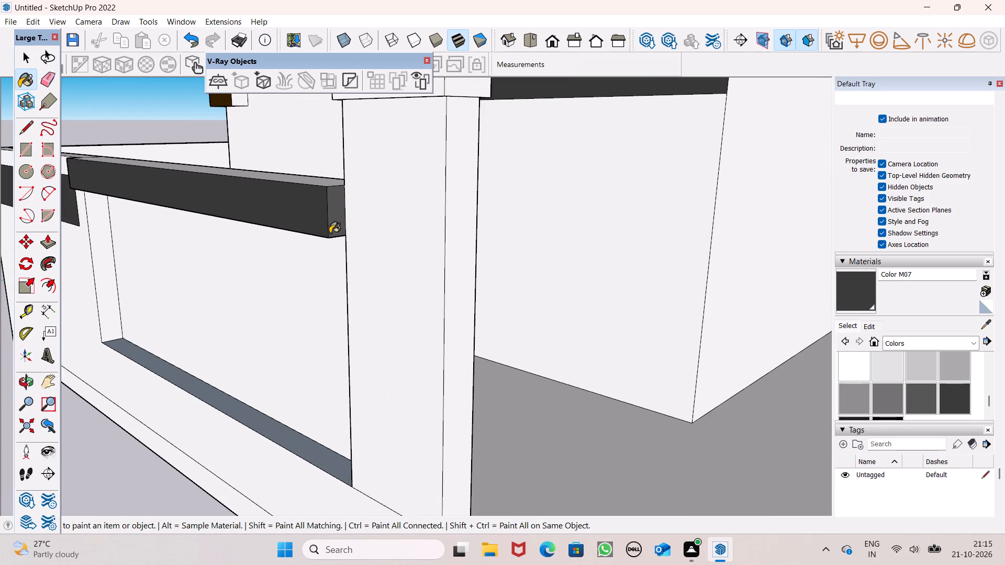
click(341, 225)
scroll(347, 215, down, 12)
middle_drag(389, 219, 419, 238)
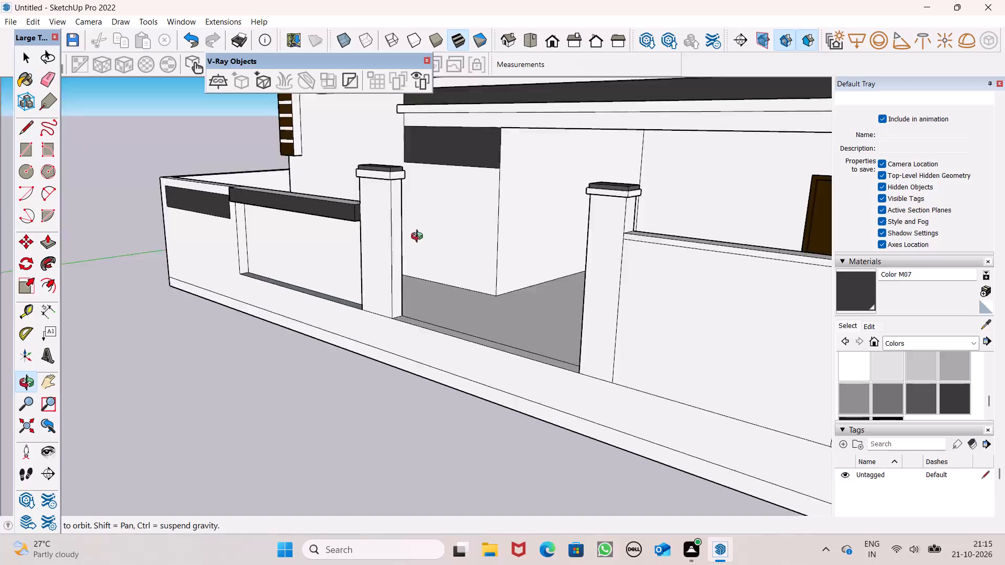
middle_drag(419, 238, 606, 244)
key(space)
Draw an upright rectangle about 3' 6 5/8" by 1' 3 1/2" on the short wall between the two middle pillars.
scroll(577, 213, down, 4)
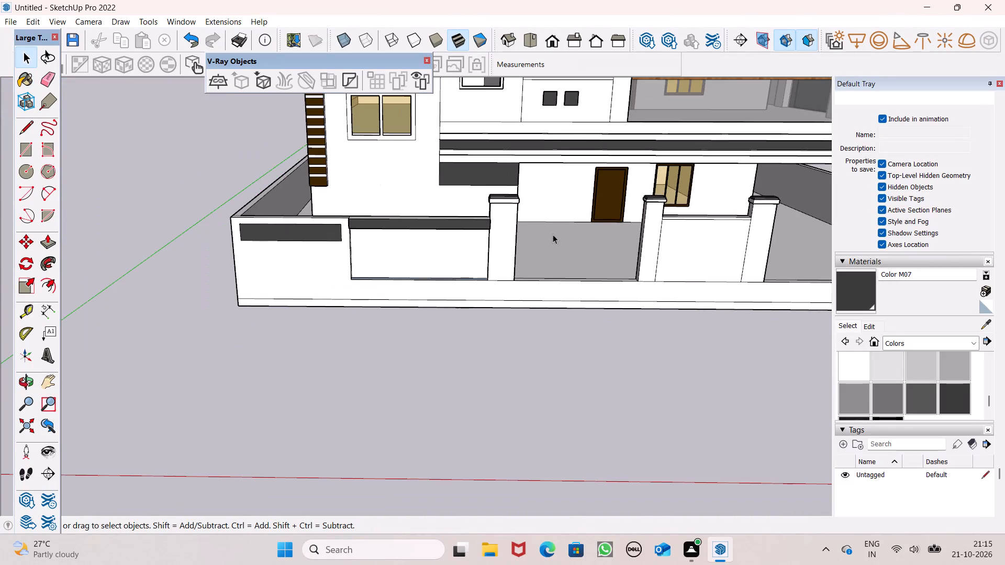
scroll(556, 232, down, 4)
scroll(692, 241, down, 2)
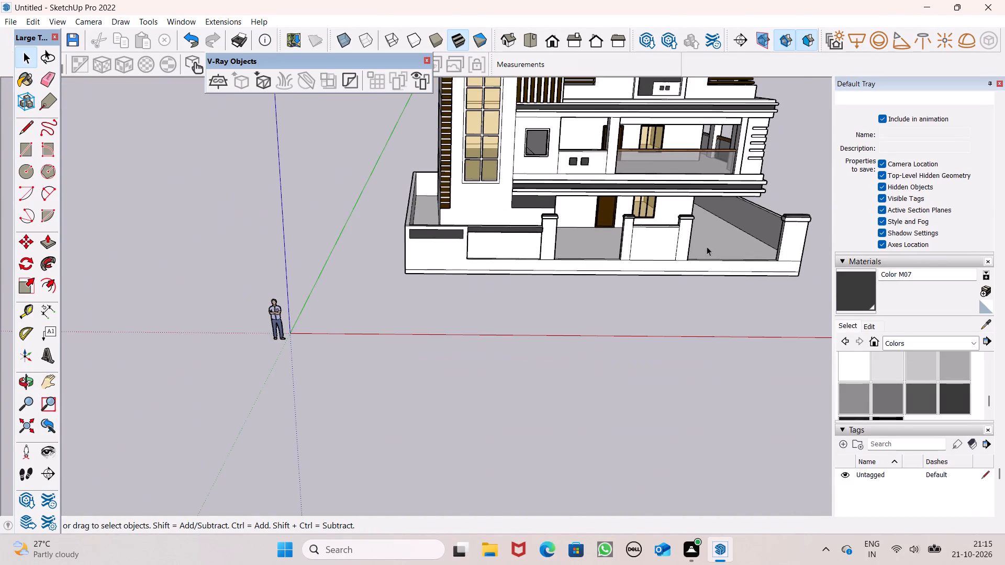
scroll(779, 241, up, 6)
scroll(631, 238, up, 4)
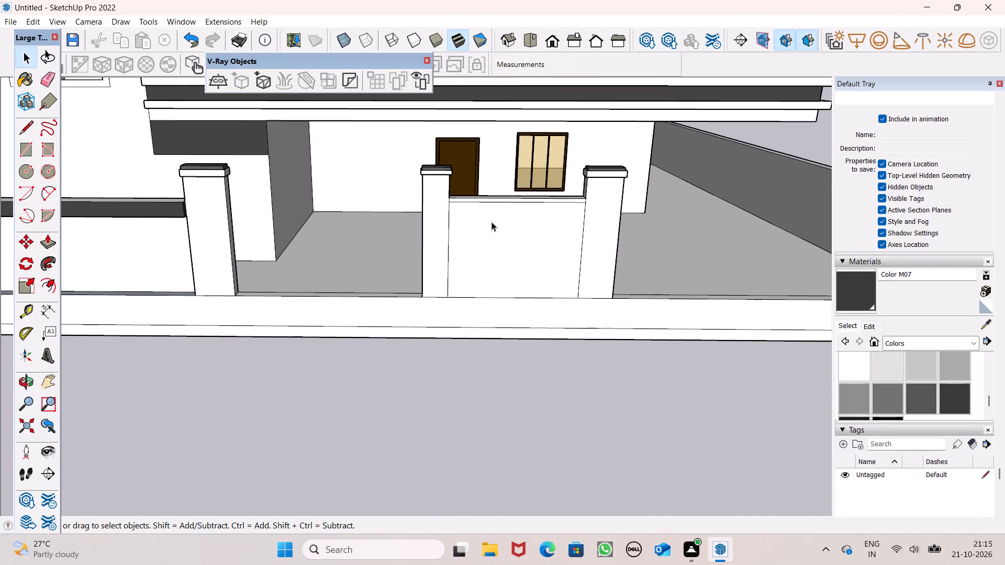
scroll(442, 200, down, 2)
middle_drag(468, 230, 477, 248)
scroll(497, 232, down, 2)
middle_drag(506, 244, 494, 254)
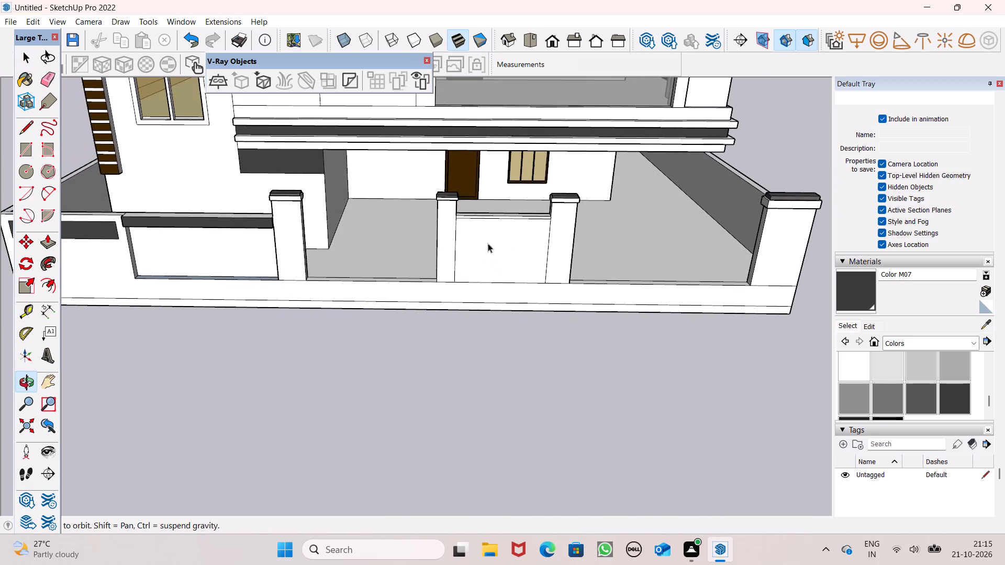
click(31, 148)
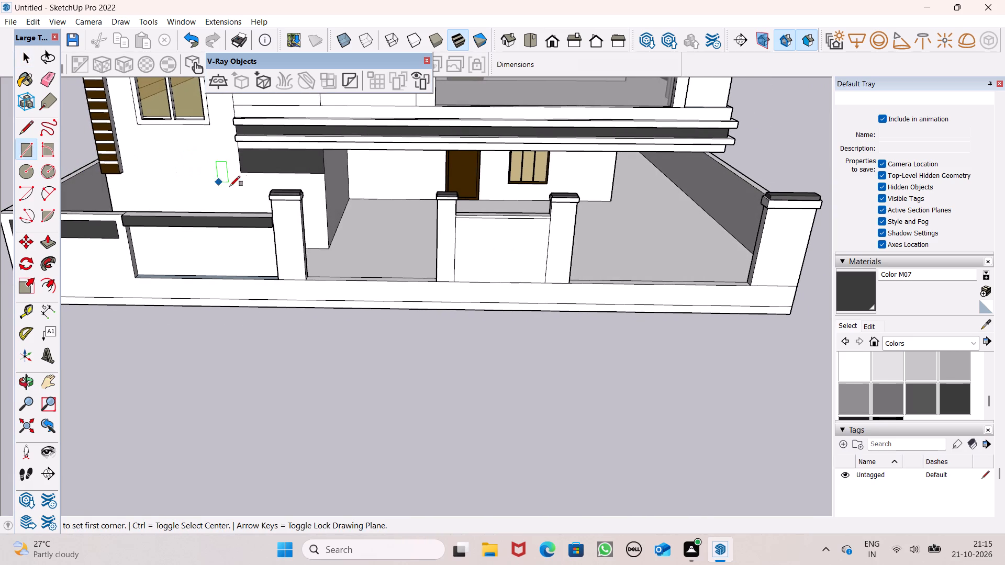
middle_drag(385, 237, 372, 208)
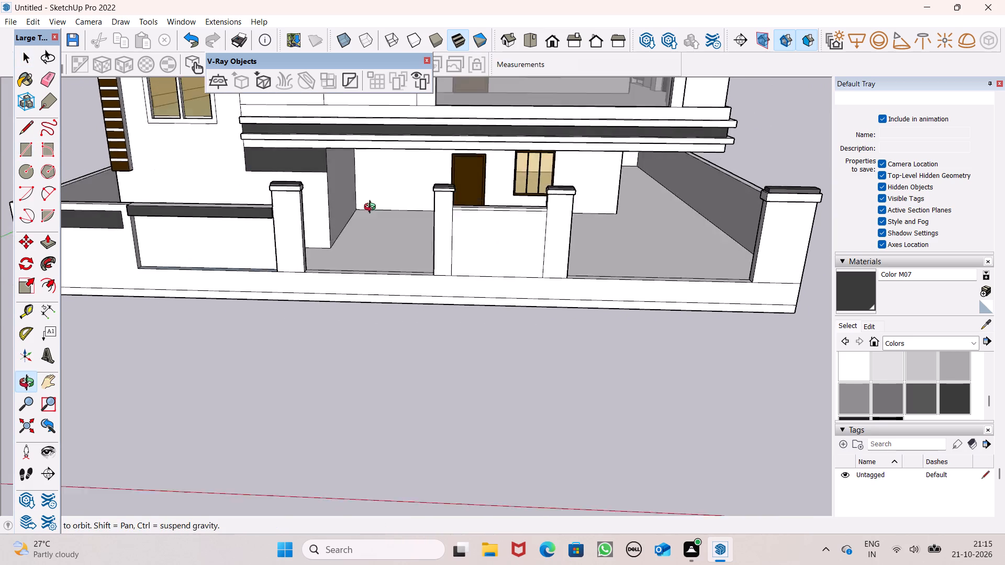
middle_drag(372, 208, 374, 197)
scroll(522, 243, up, 6)
scroll(472, 219, up, 2)
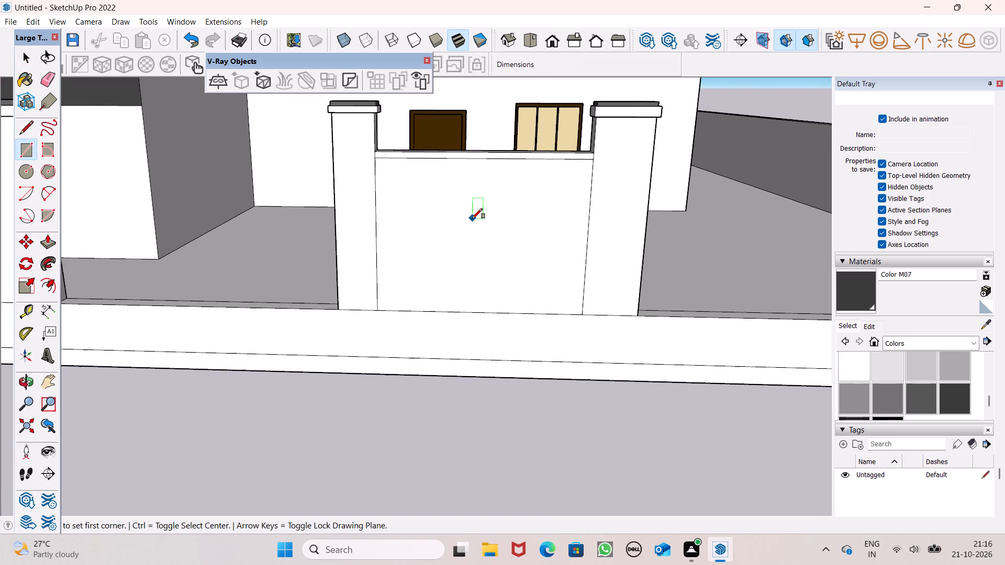
middle_drag(471, 218, 463, 199)
scroll(410, 188, up, 1)
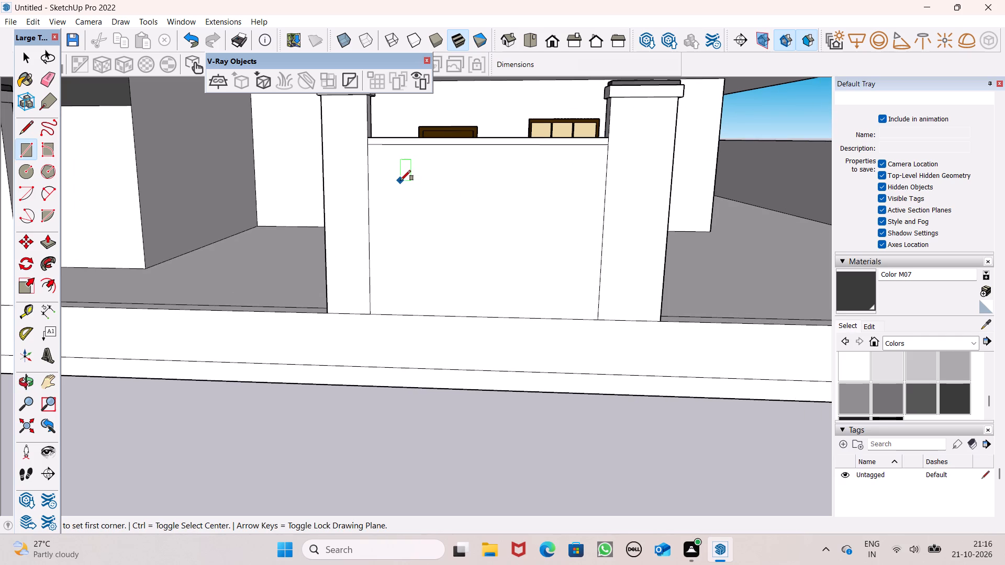
click(400, 183)
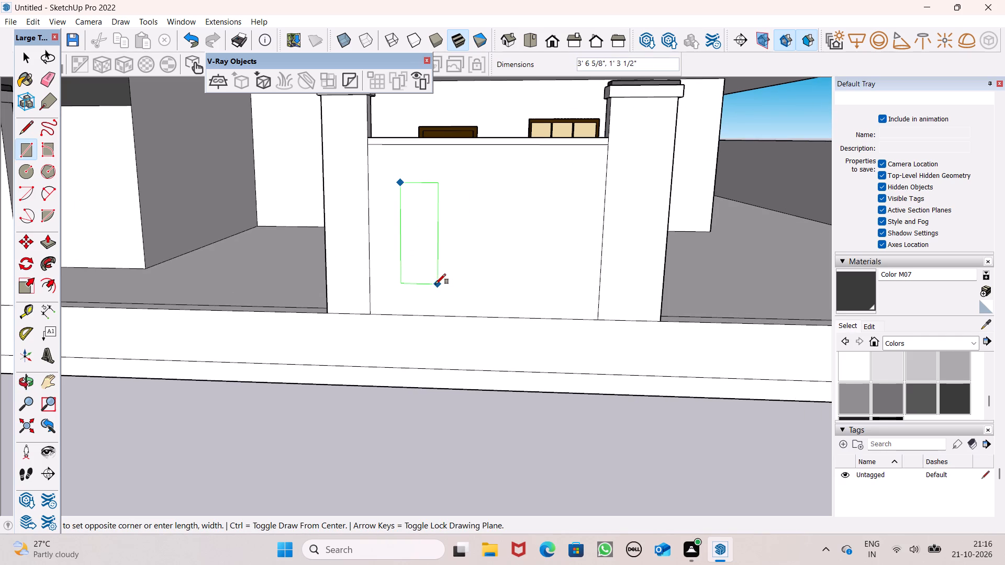
click(438, 284)
key(space)
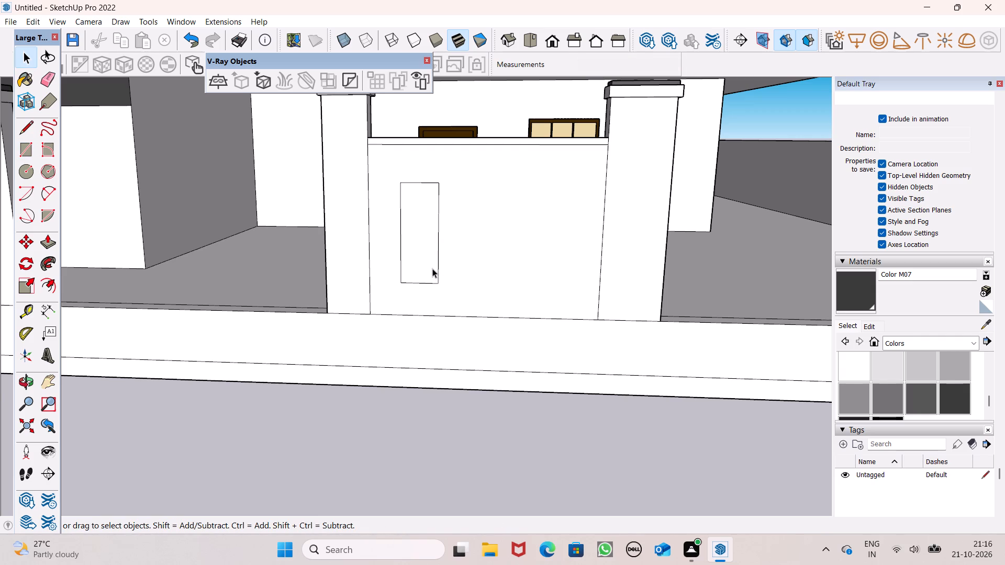
Copy the upright rectangle twice across the short wall to form a row of three, placing the first copy about 2' 5/16" away.
double_click(432, 268)
key(m)
key(Return)
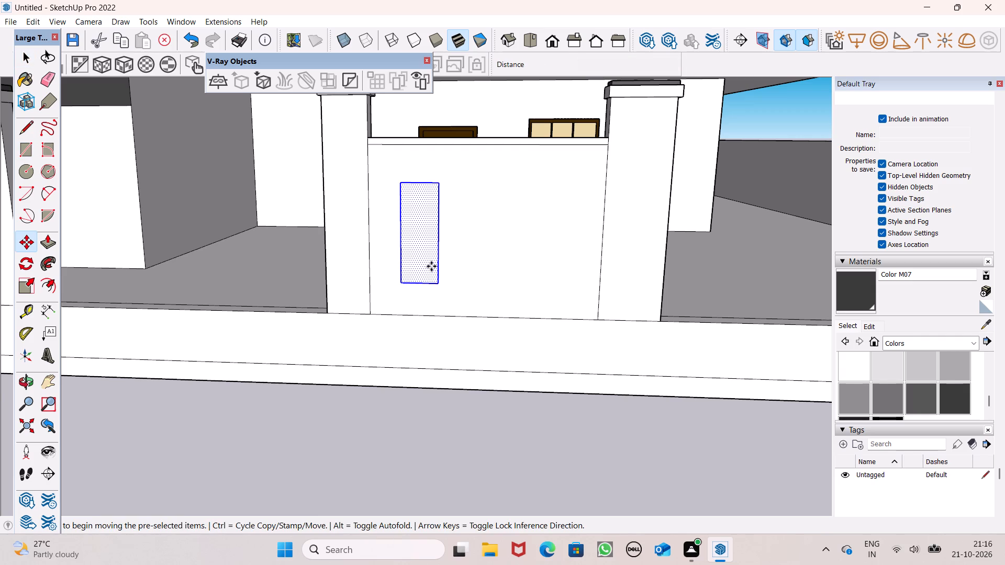
drag(440, 281, 455, 282)
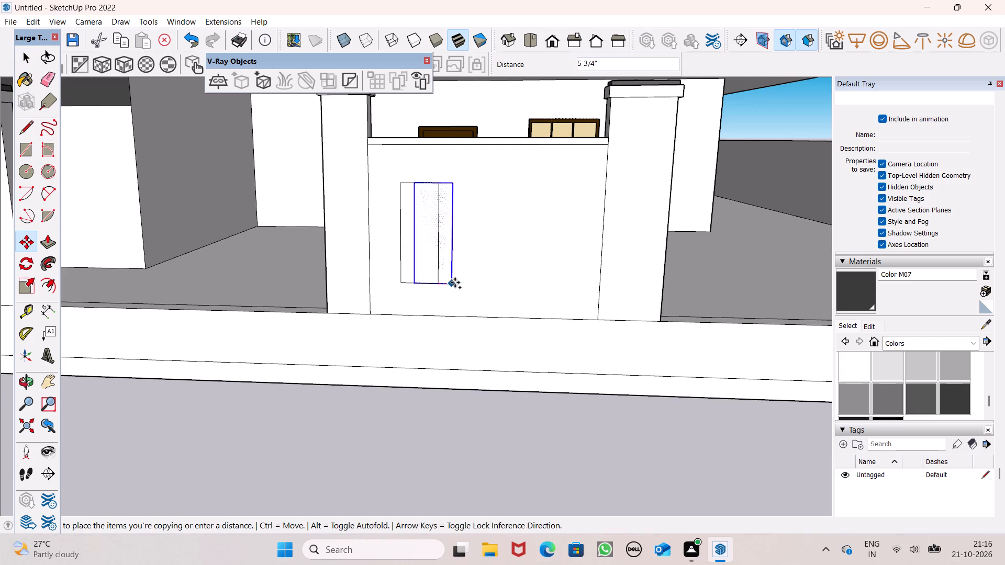
drag(455, 282, 494, 282)
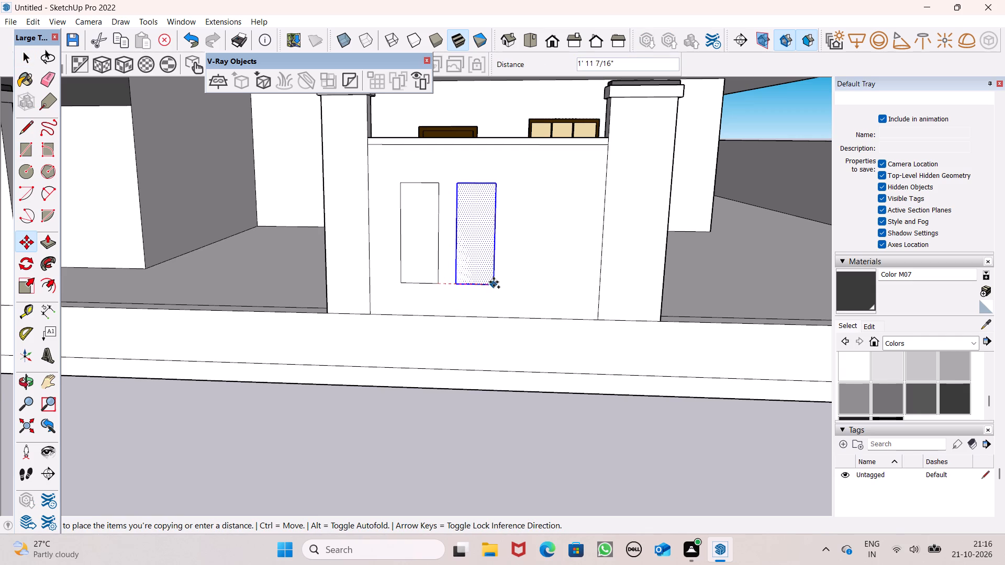
drag(494, 282, 496, 282)
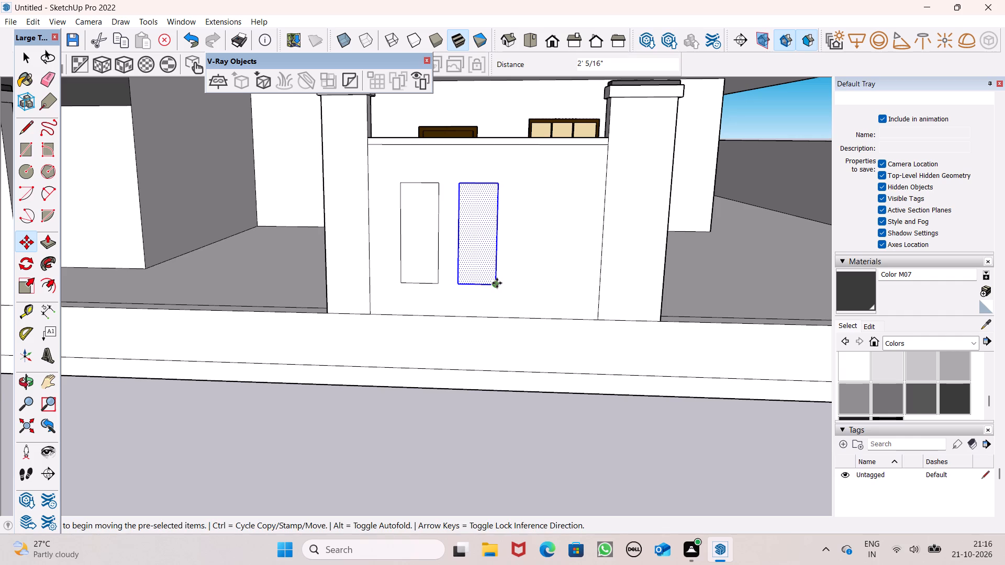
drag(497, 283, 553, 280)
key(space)
Paint the three upright rectangles on the short wall with Color M07.
click(867, 293)
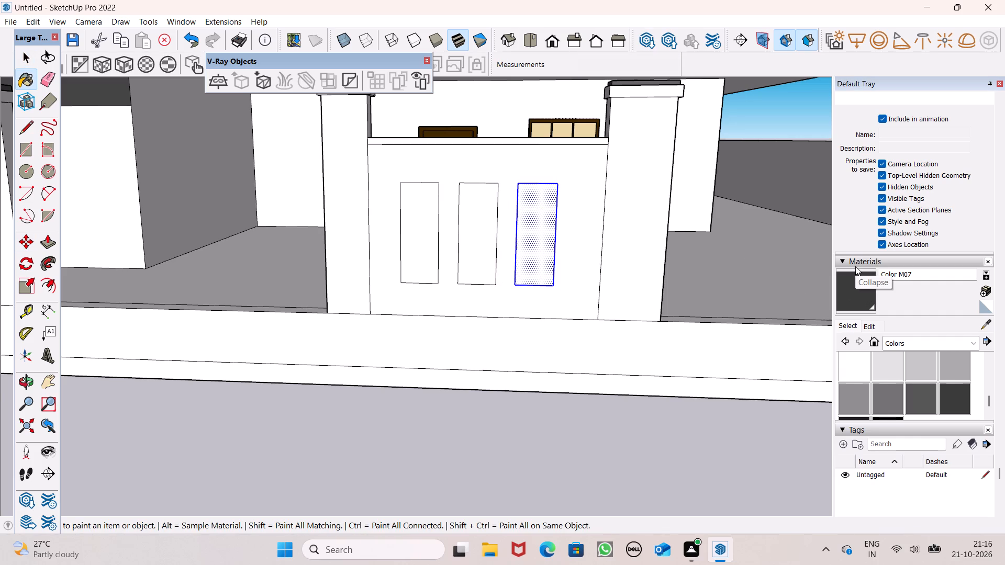
key(space)
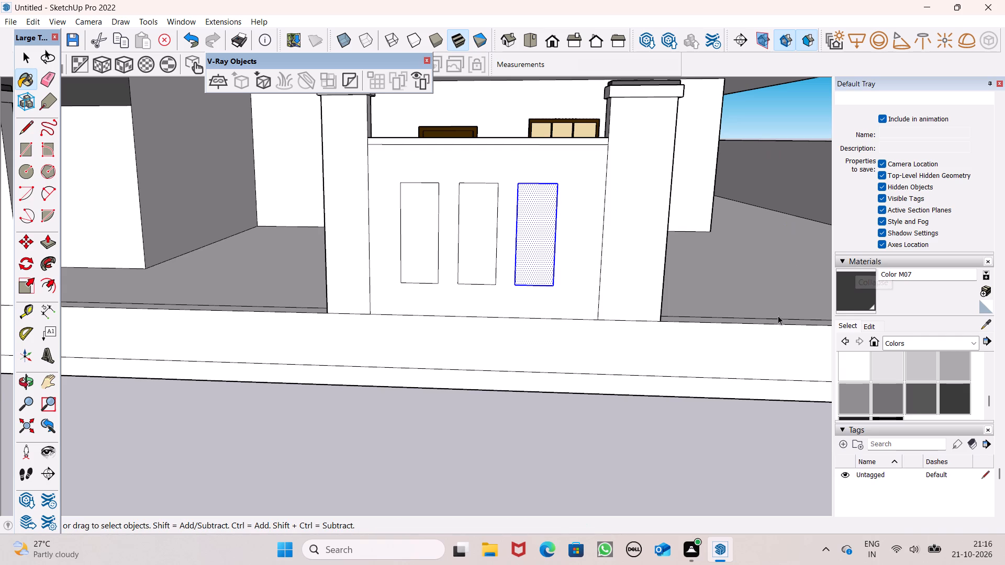
key(space)
click(700, 466)
click(864, 292)
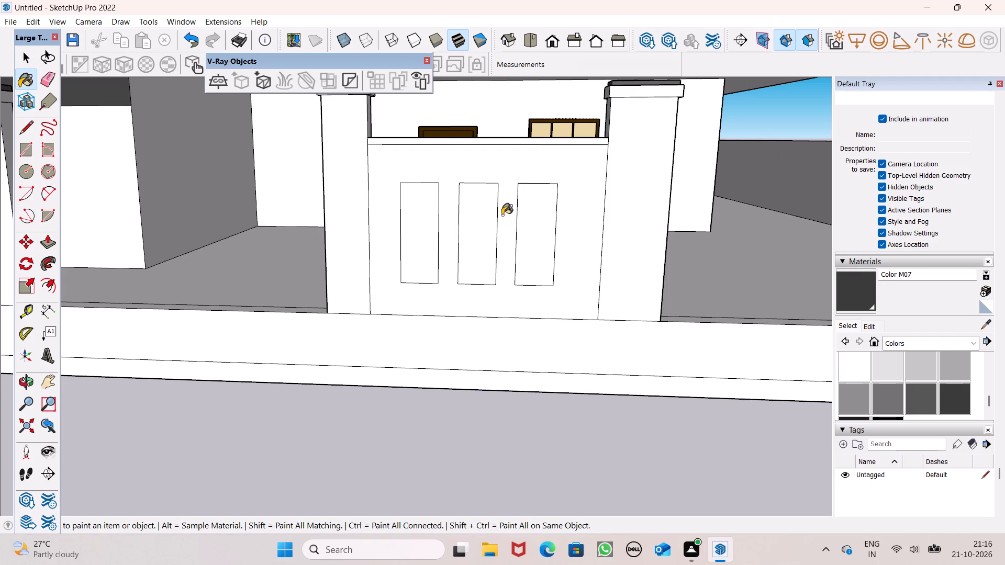
click(551, 239)
click(483, 255)
click(428, 258)
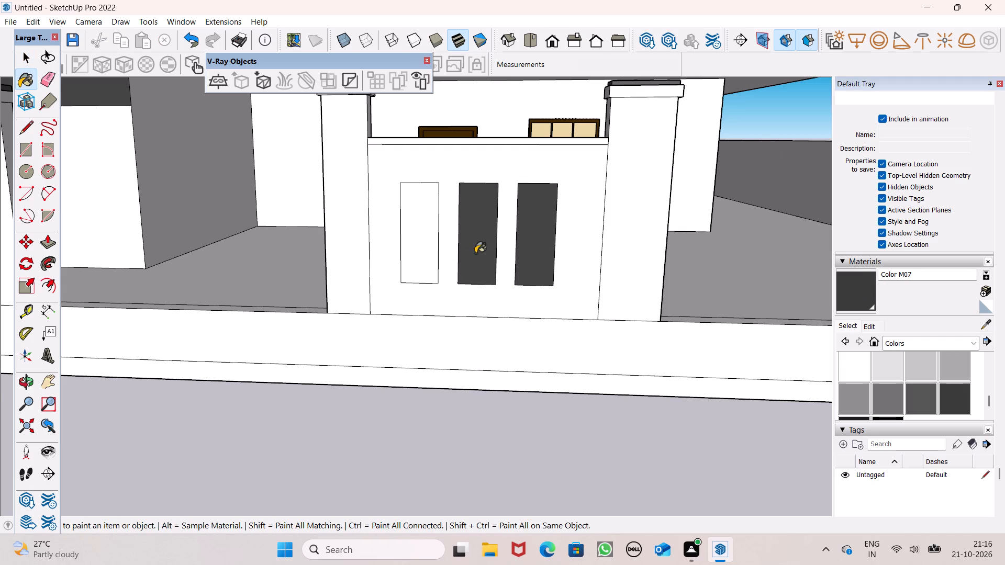
scroll(577, 257, down, 1)
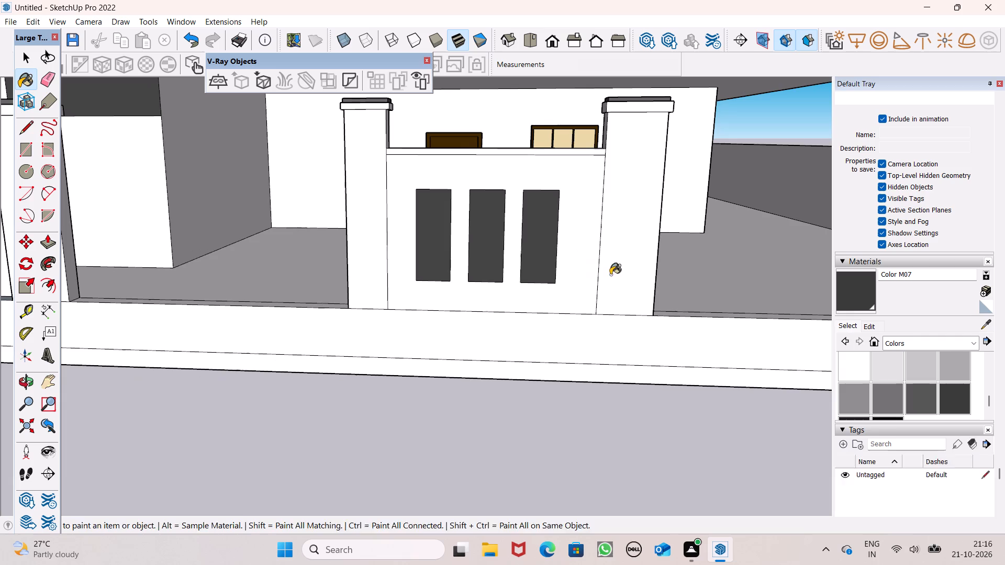
key(space)
Examine the whole front facade and boundary wall from a distance and from different angles.
scroll(612, 260, down, 5)
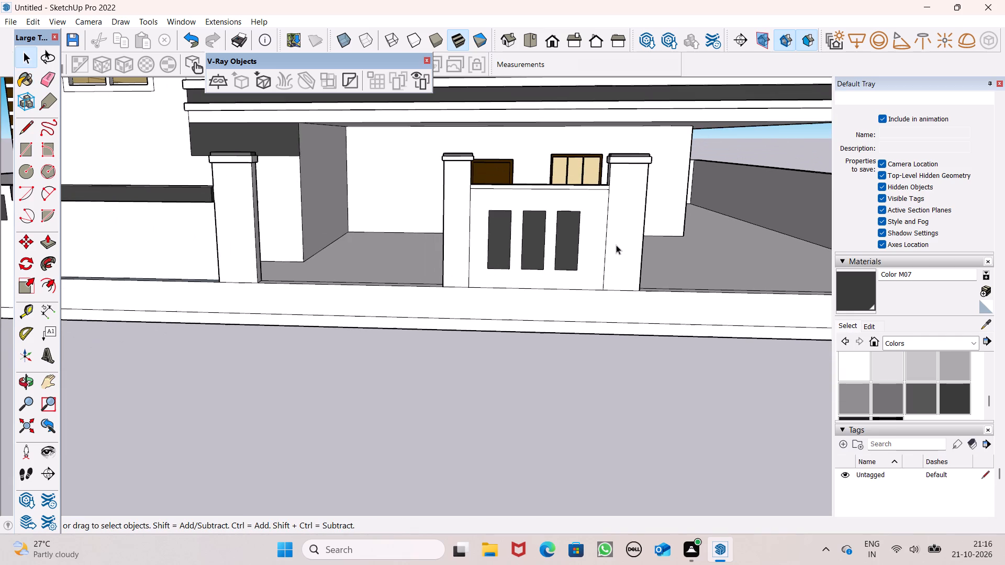
scroll(616, 242, down, 5)
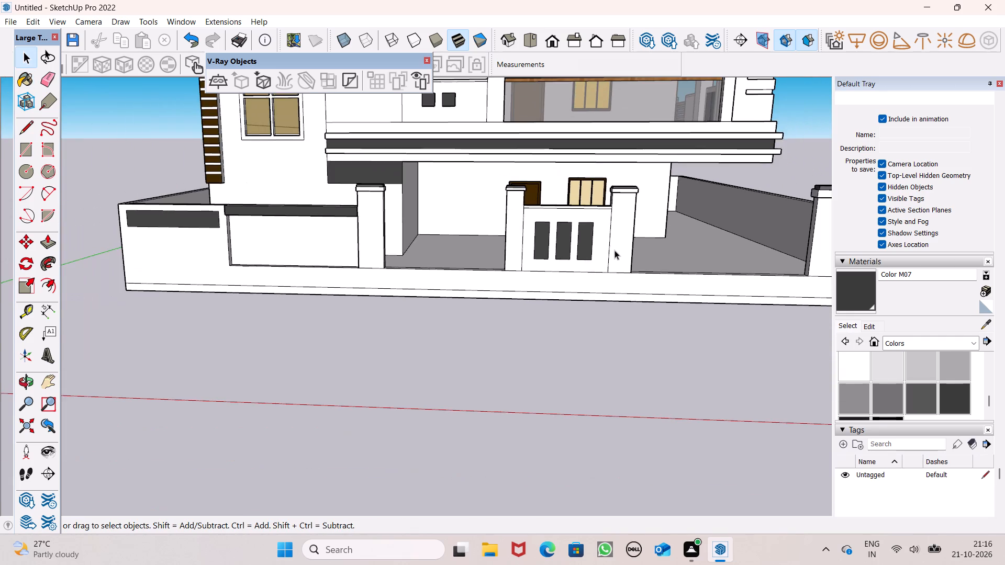
scroll(615, 285, down, 1)
scroll(615, 289, up, 1)
scroll(615, 289, down, 7)
middle_drag(663, 294, 764, 353)
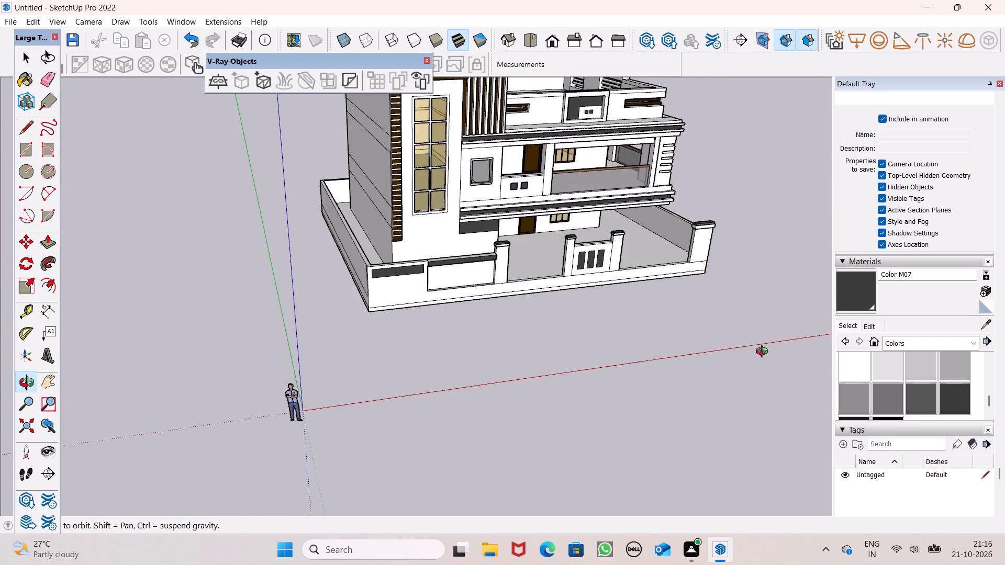
middle_drag(764, 353, 665, 288)
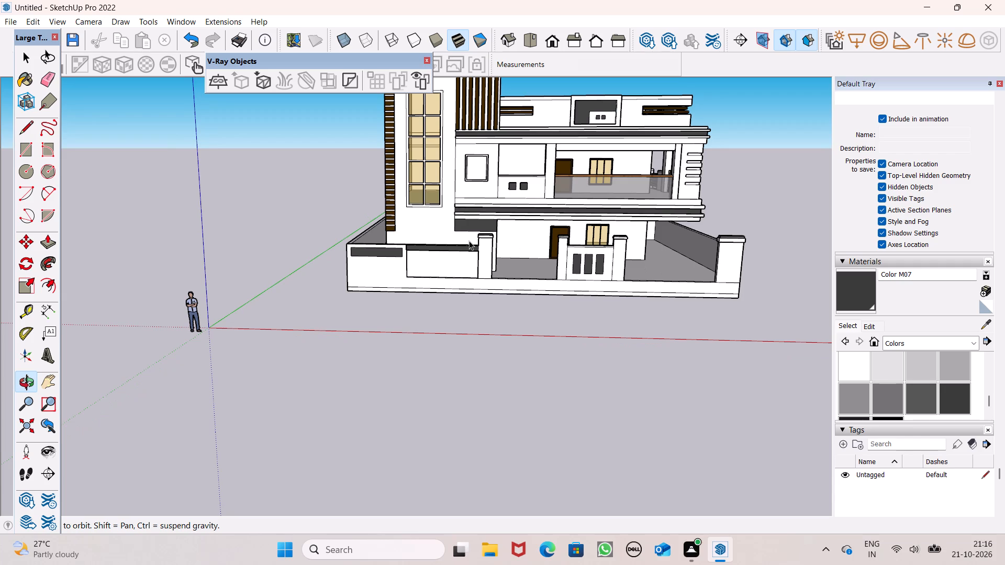
Draw a separate upright rectangle on the open ground beside the house, beyond the boundary wall's corner pillar.
click(24, 145)
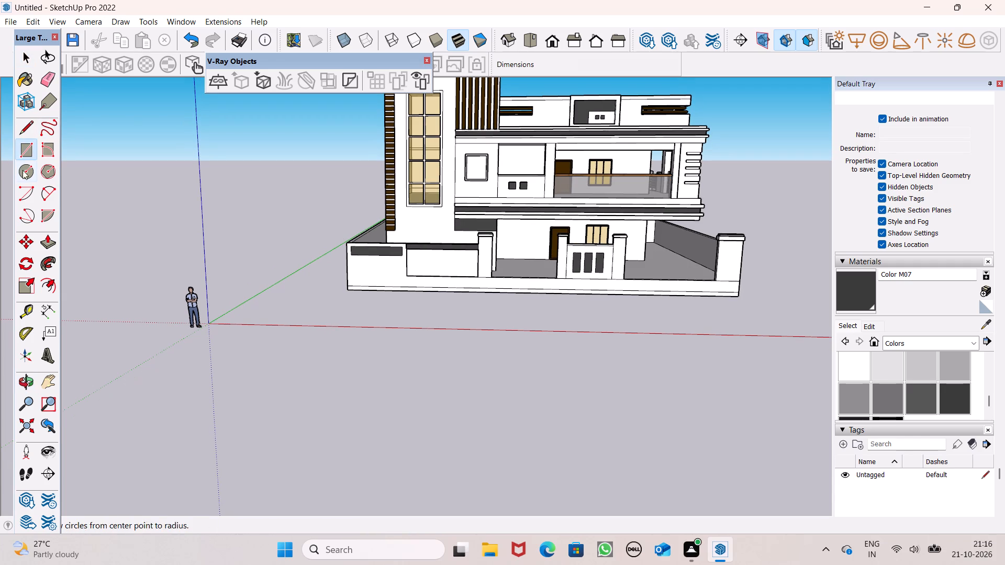
scroll(21, 196, down, 4)
scroll(493, 175, down, 10)
scroll(745, 199, up, 2)
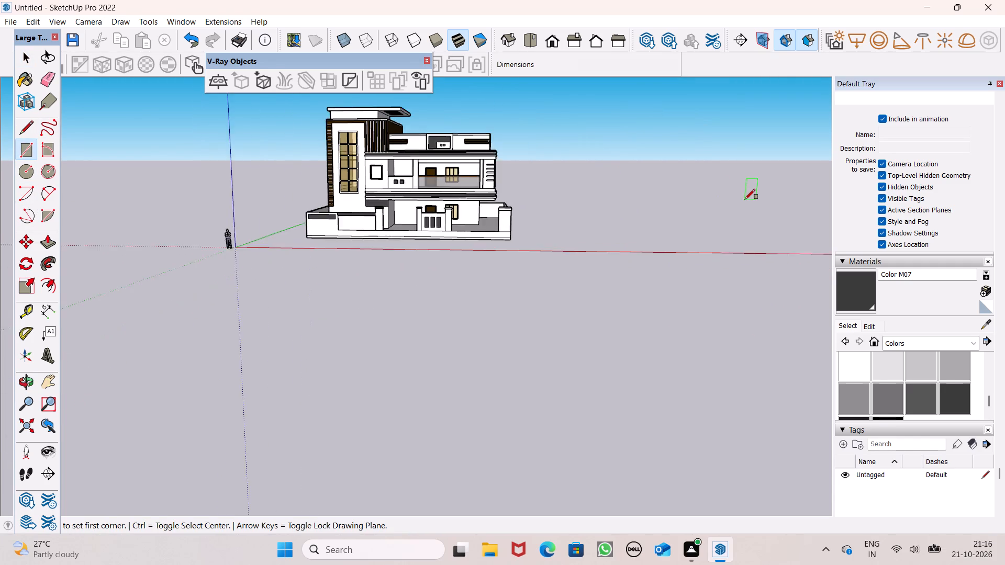
scroll(745, 199, up, 2)
middle_drag(686, 228, 688, 209)
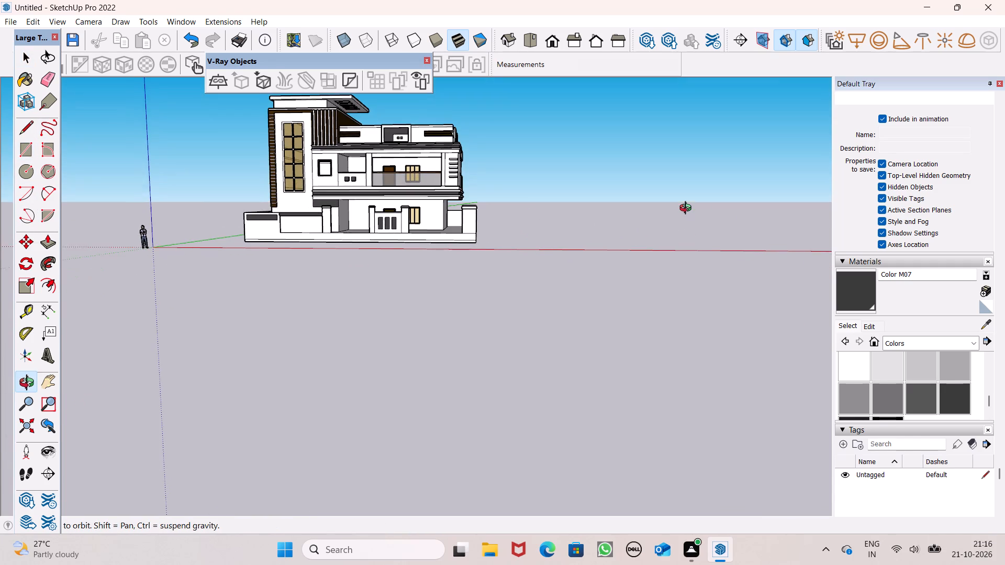
middle_drag(688, 209, 687, 206)
click(545, 192)
scroll(578, 227, up, 4)
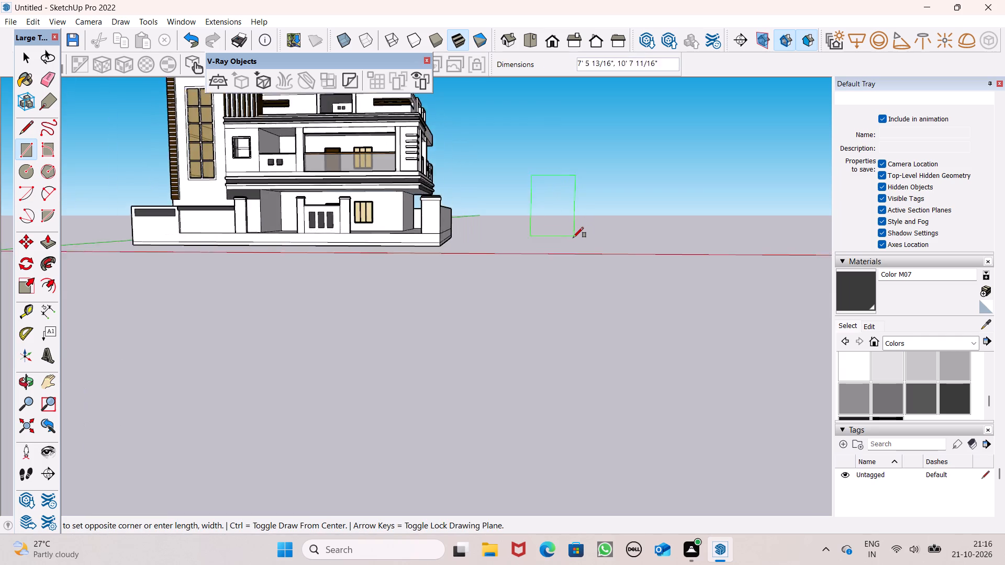
scroll(573, 238, up, 2)
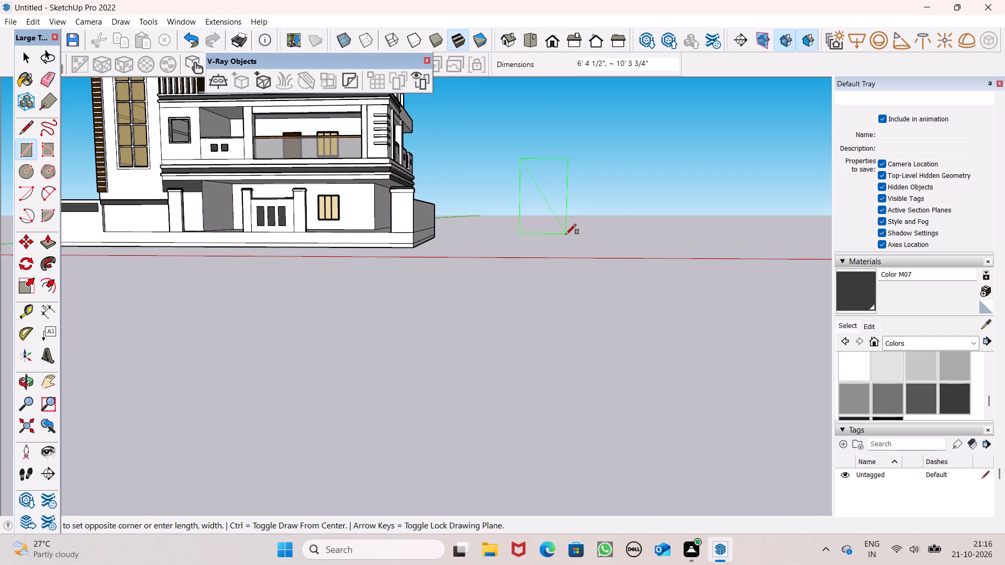
click(564, 219)
middle_drag(565, 219, 565, 234)
scroll(565, 234, up, 1)
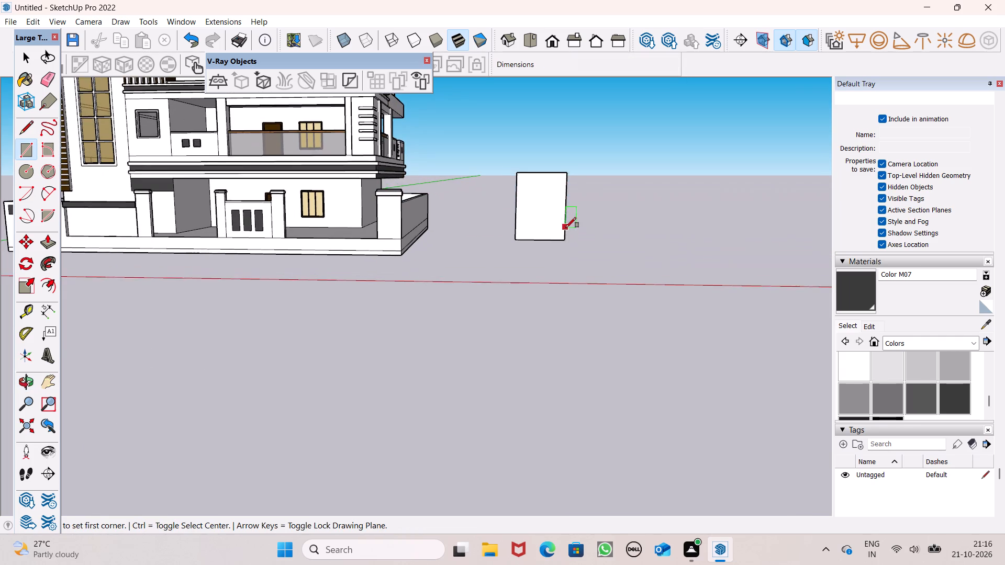
scroll(566, 228, up, 1)
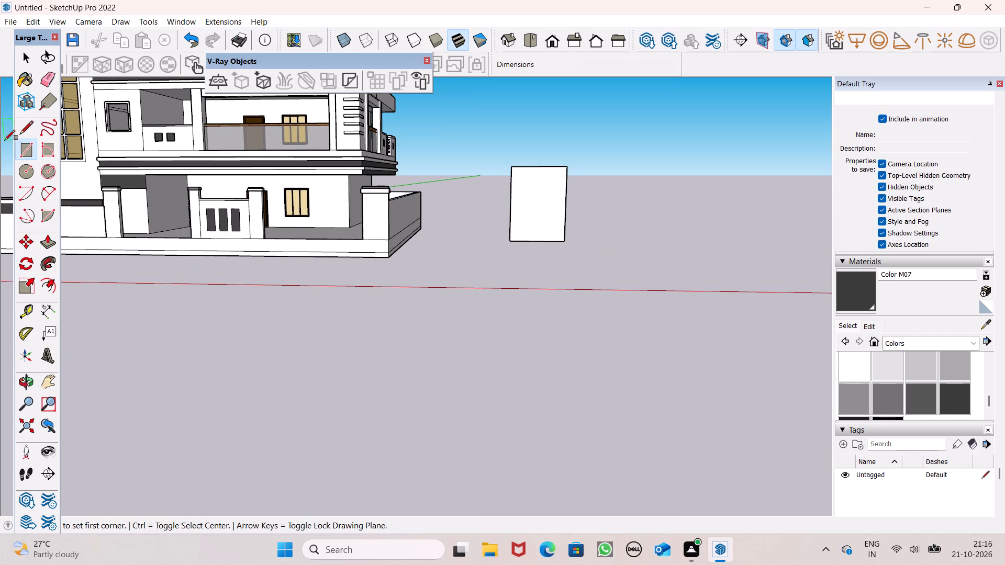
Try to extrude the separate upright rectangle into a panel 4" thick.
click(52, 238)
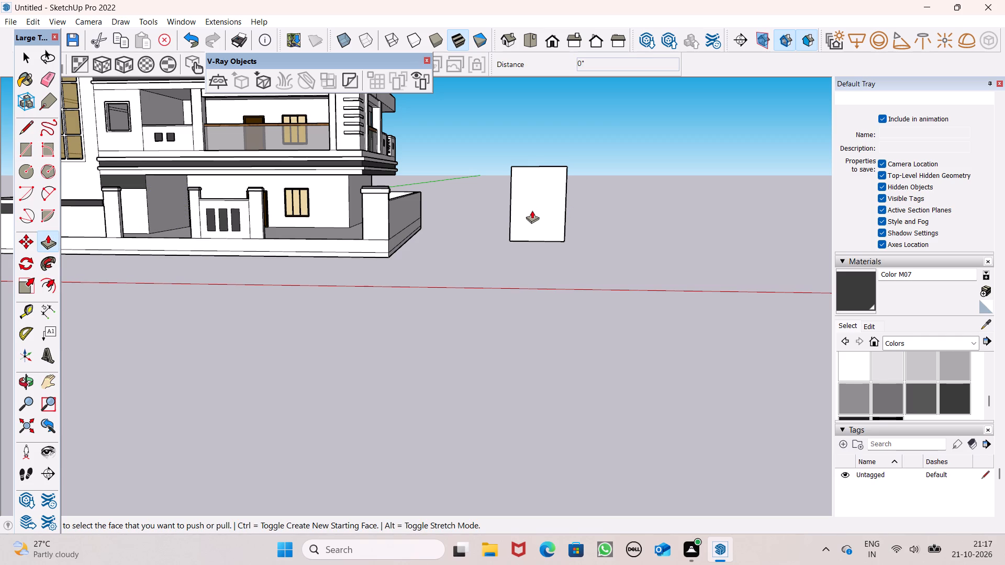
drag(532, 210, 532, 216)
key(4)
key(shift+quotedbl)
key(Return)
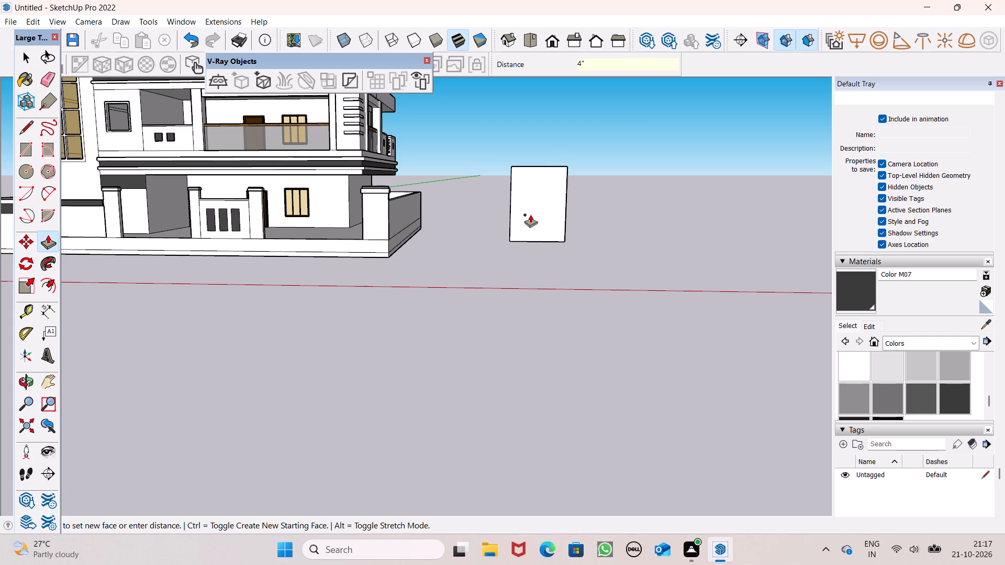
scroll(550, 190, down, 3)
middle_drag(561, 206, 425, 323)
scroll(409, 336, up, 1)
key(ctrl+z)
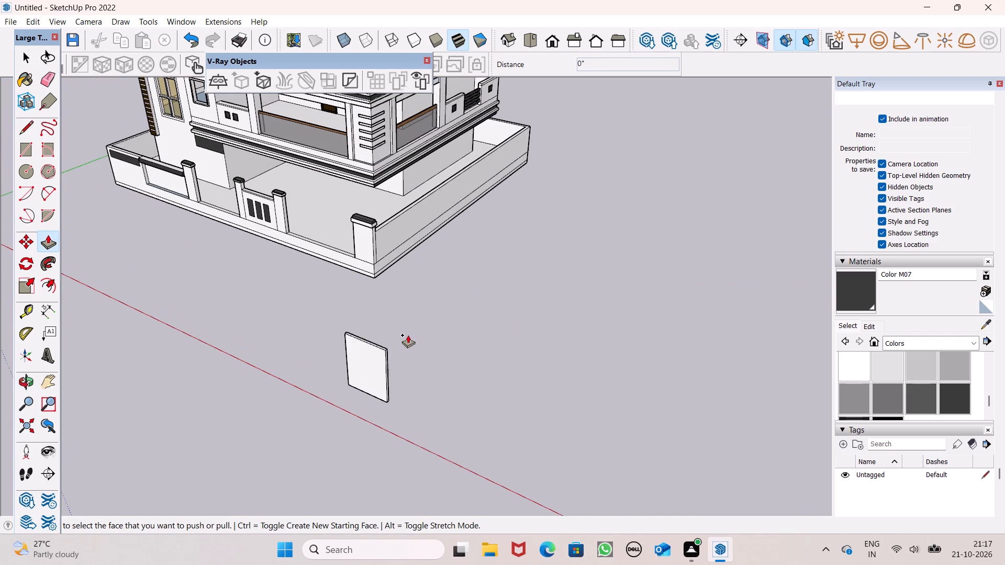
Extrude the separate upright rectangle into a panel 6" thick.
scroll(469, 336, down, 2)
scroll(405, 379, up, 7)
scroll(519, 307, down, 4)
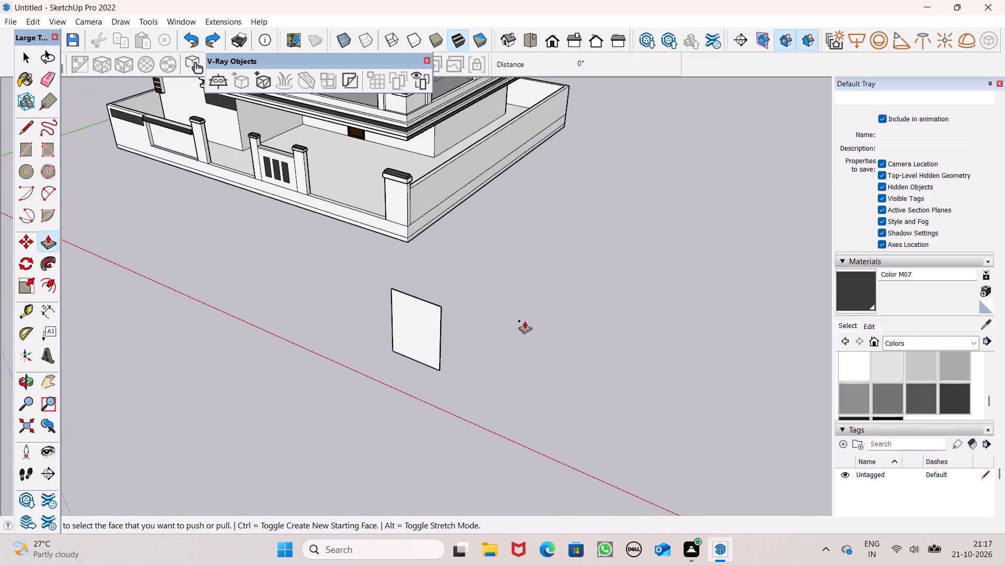
middle_drag(503, 332, 459, 336)
scroll(467, 340, up, 1)
scroll(364, 329, up, 6)
drag(370, 336, 382, 335)
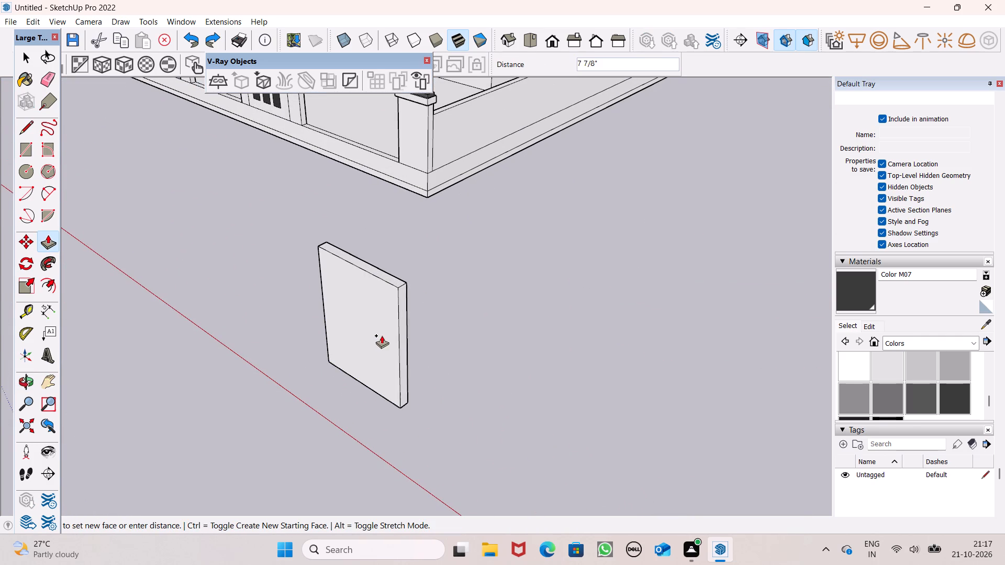
drag(382, 335, 382, 335)
text(6")
drag(382, 335, 382, 334)
key(Return)
key(space)
Examine the separate panel's front face up close and from different angles.
scroll(422, 325, down, 2)
middle_drag(422, 336, 500, 307)
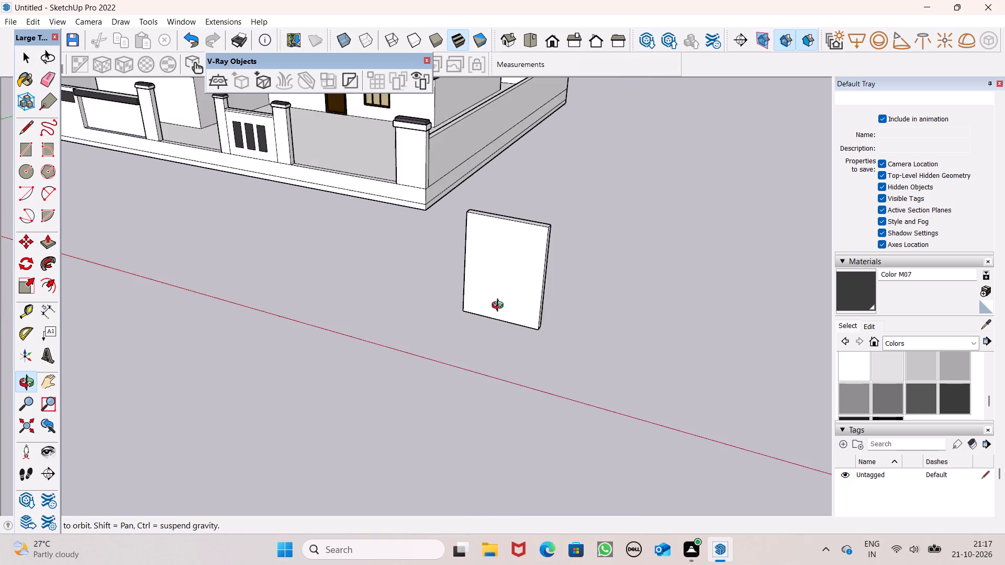
middle_drag(500, 307, 512, 293)
middle_drag(618, 289, 700, 283)
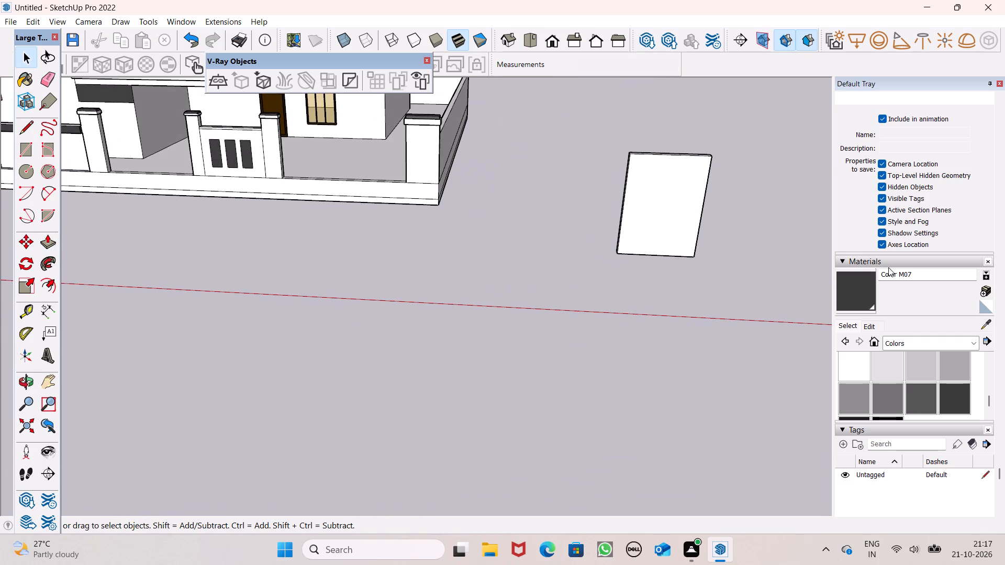
scroll(888, 267, up, 3)
scroll(721, 125, up, 7)
scroll(701, 137, down, 2)
scroll(675, 142, up, 1)
scroll(669, 144, down, 1)
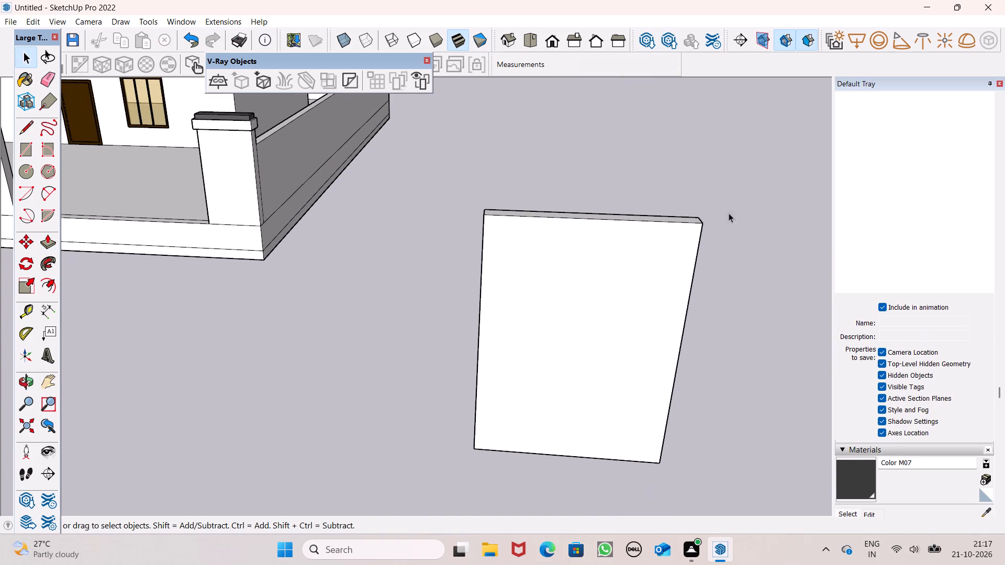
middle_drag(712, 193, 730, 184)
scroll(739, 166, up, 2)
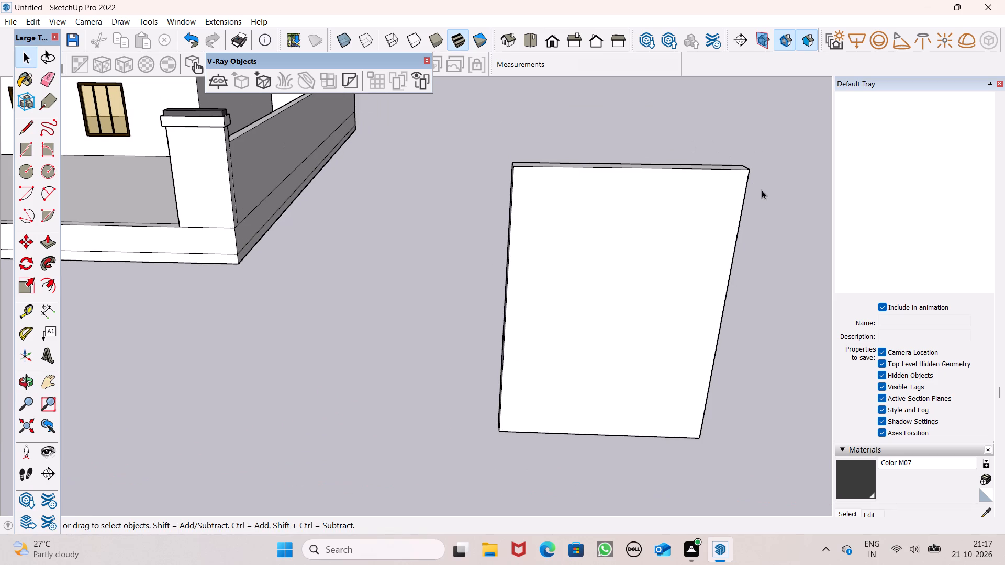
scroll(577, 172, down, 1)
scroll(634, 228, down, 1)
scroll(762, 284, up, 1)
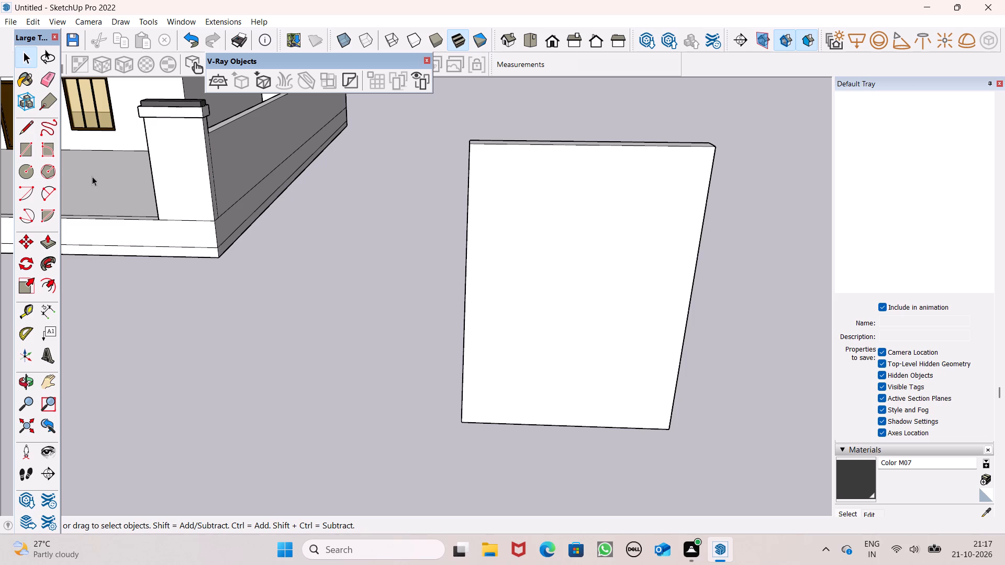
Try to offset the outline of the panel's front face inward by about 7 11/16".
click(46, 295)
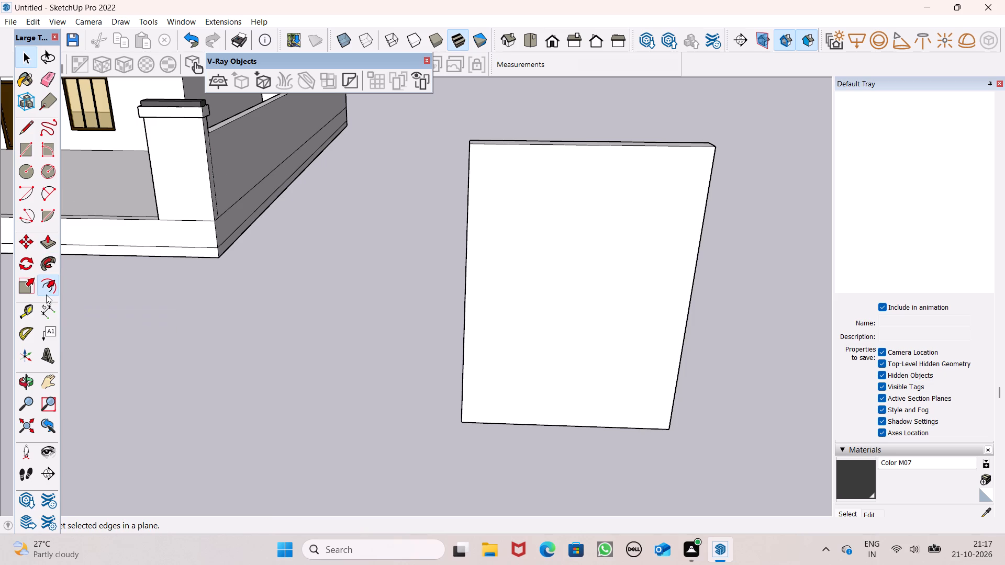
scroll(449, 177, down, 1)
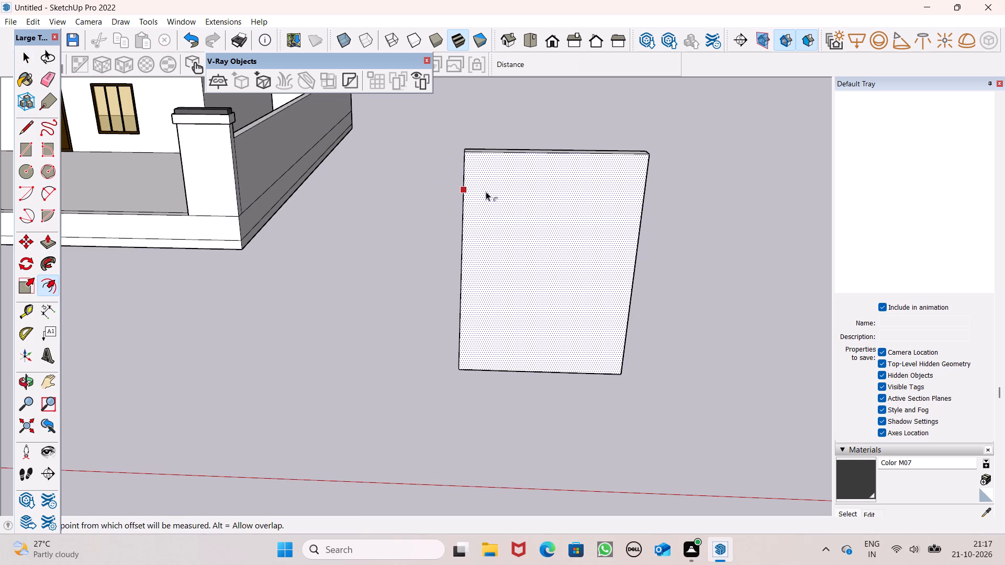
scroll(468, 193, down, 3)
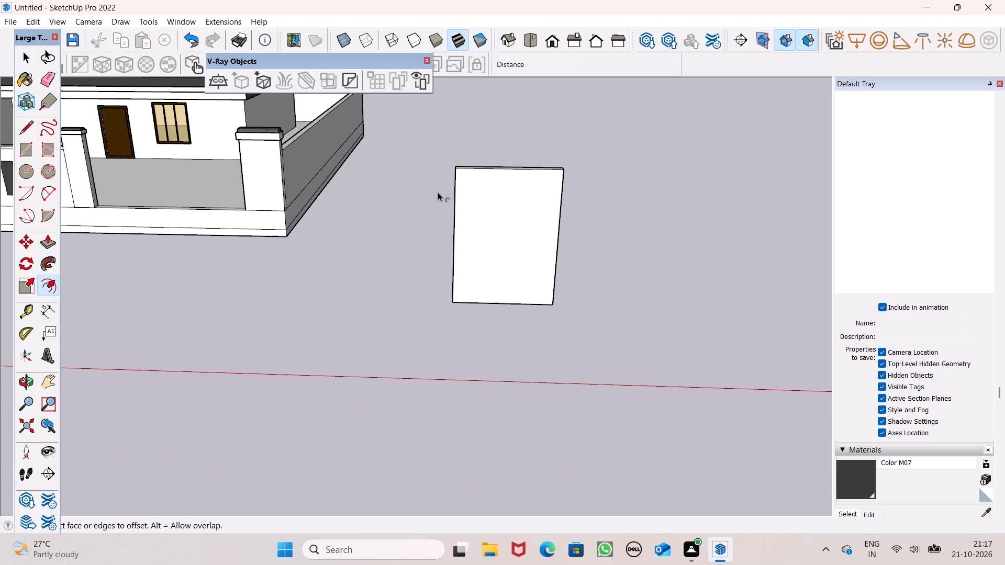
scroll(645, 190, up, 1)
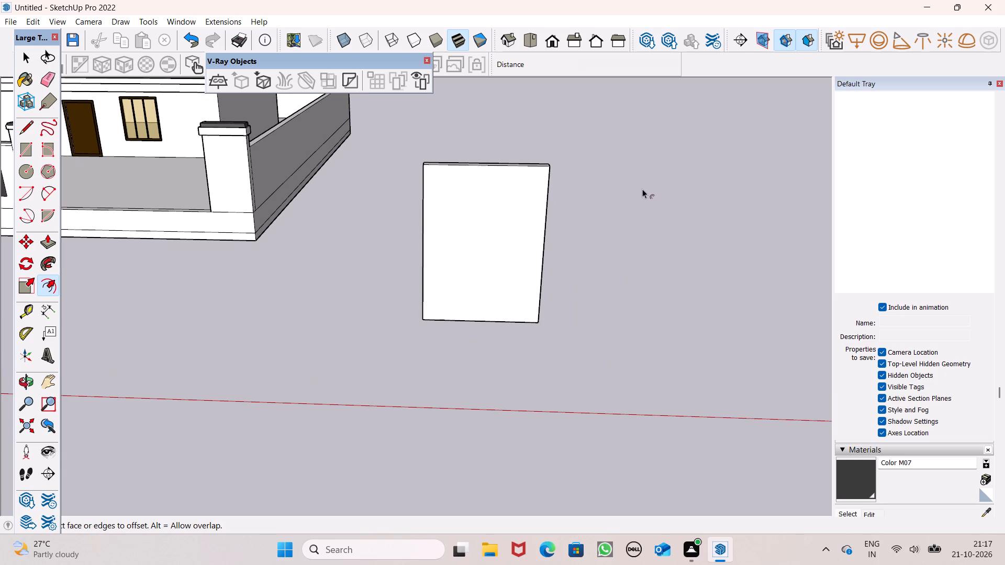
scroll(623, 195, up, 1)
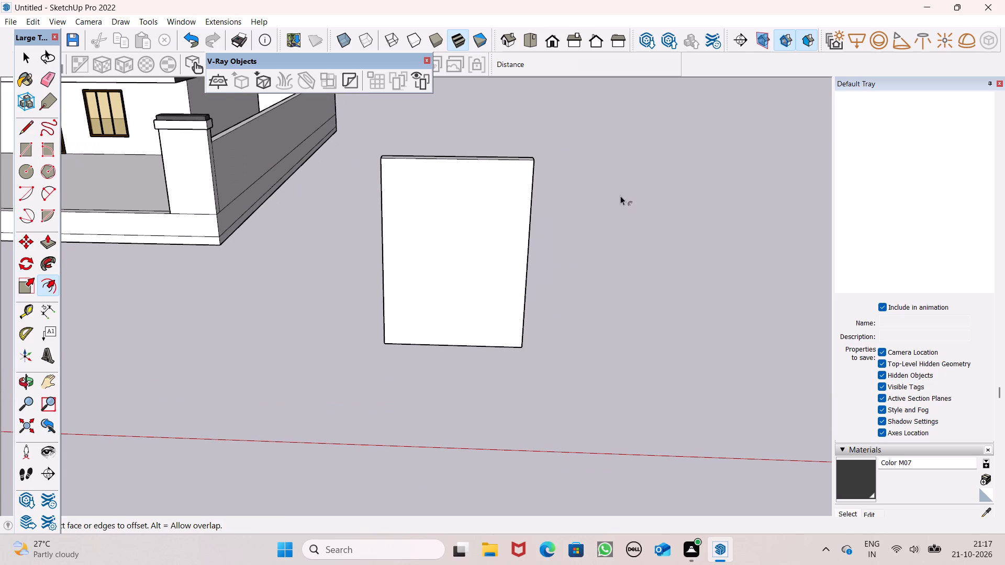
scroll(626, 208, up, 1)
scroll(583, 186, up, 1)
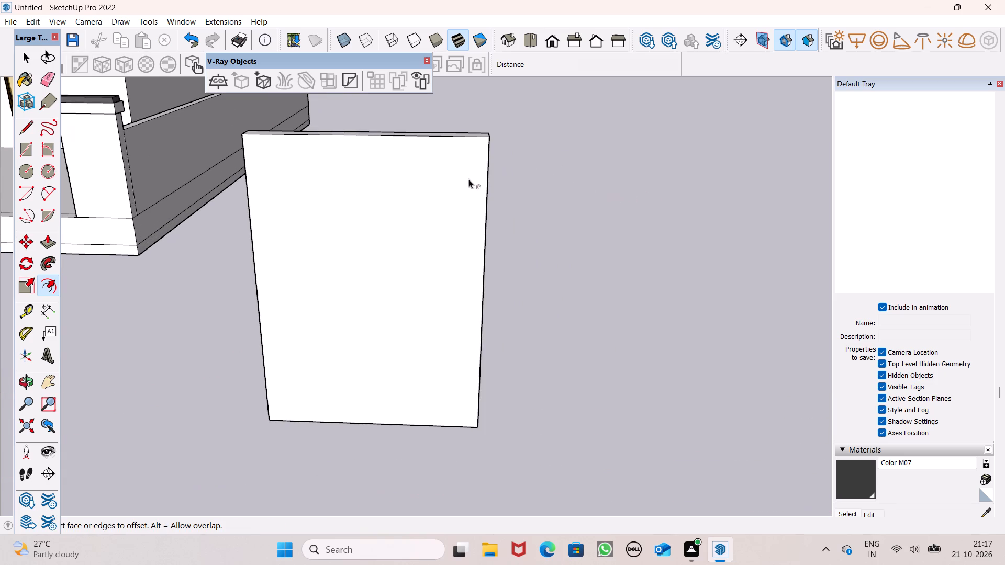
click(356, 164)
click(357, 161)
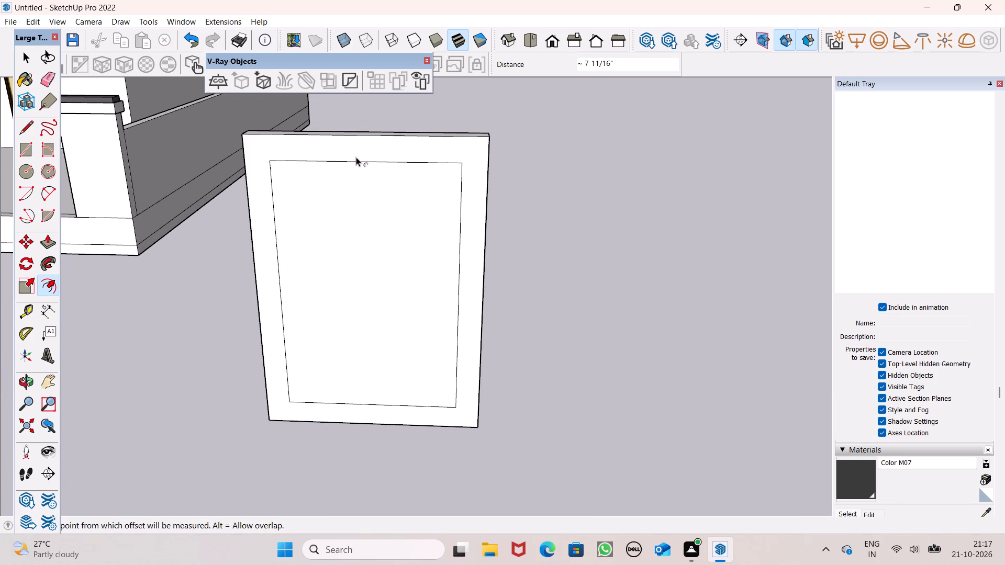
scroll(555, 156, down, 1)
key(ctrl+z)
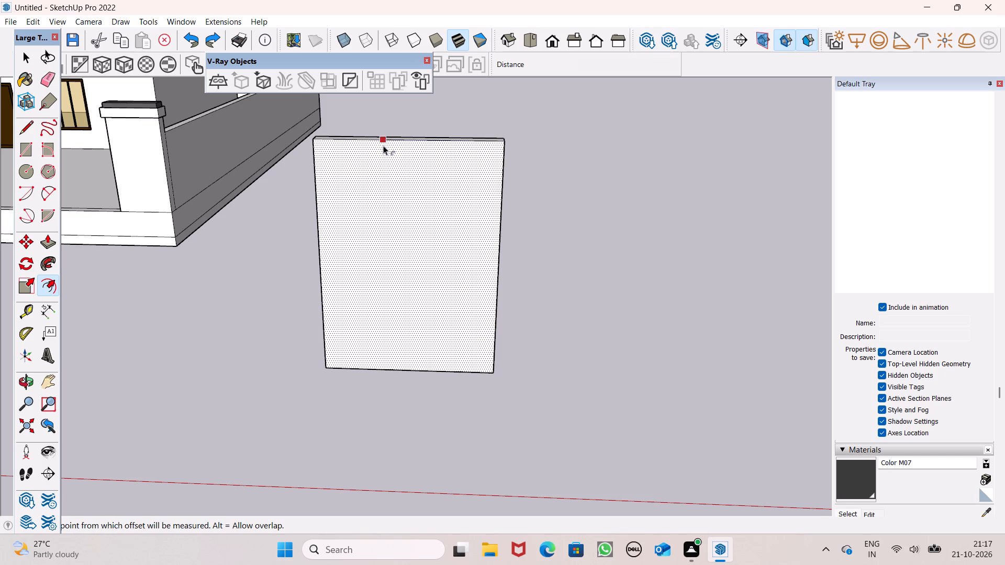
Offset the outline of the panel's front face inward by about 5 1/4".
drag(383, 145, 383, 150)
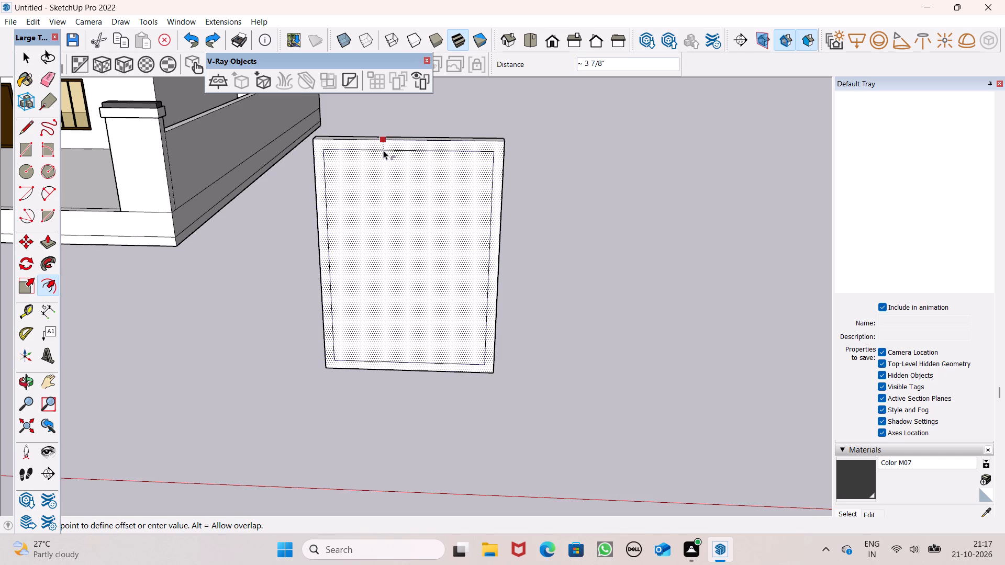
drag(383, 150, 383, 154)
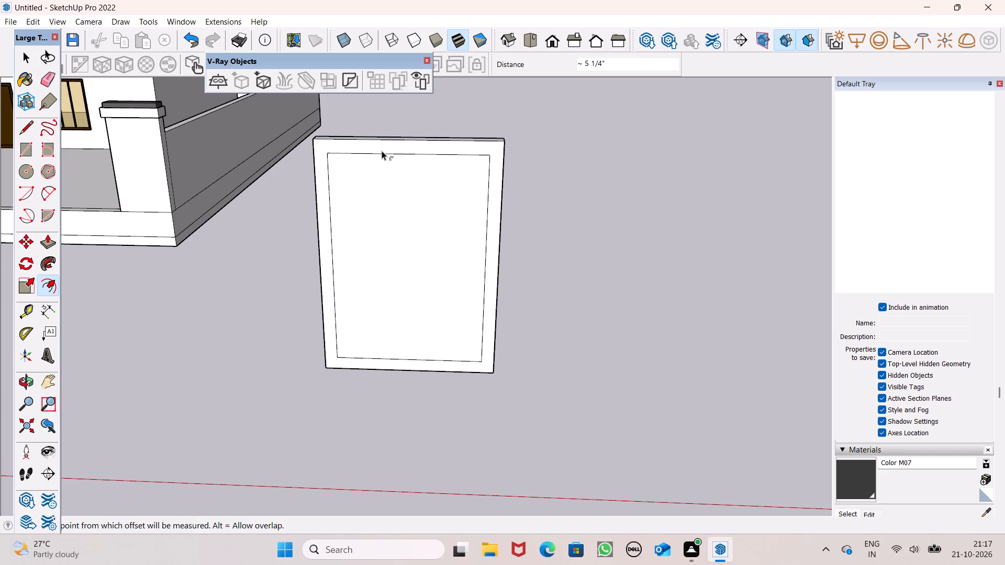
key(space)
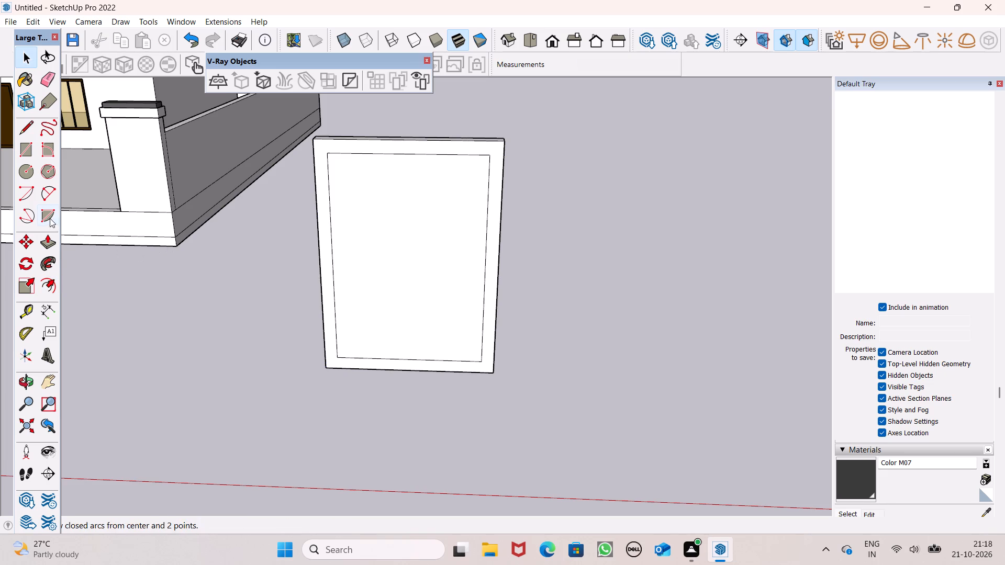
Push the panel's inner face through its full thickness to leave an open rectangular frame.
click(52, 238)
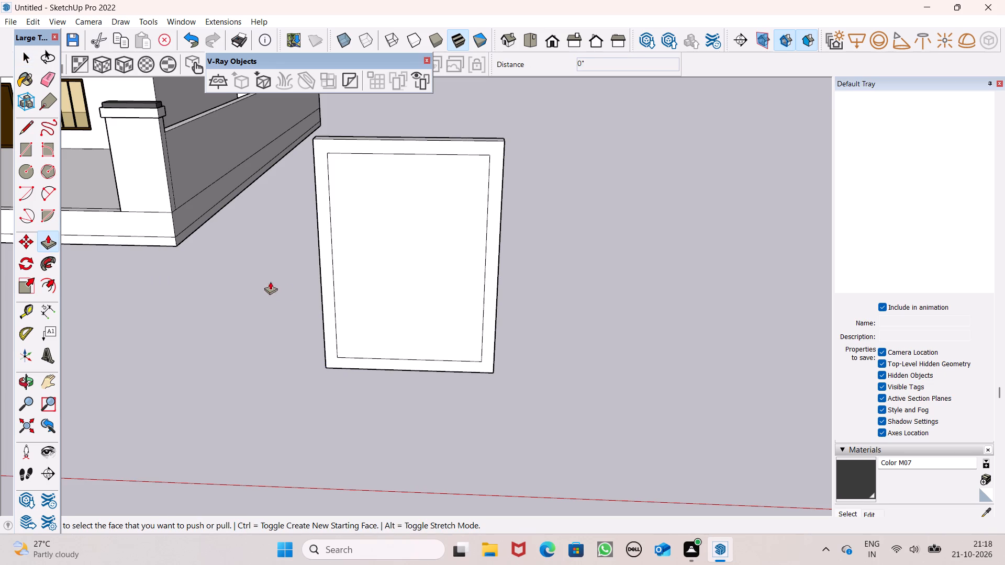
drag(378, 341, 378, 326)
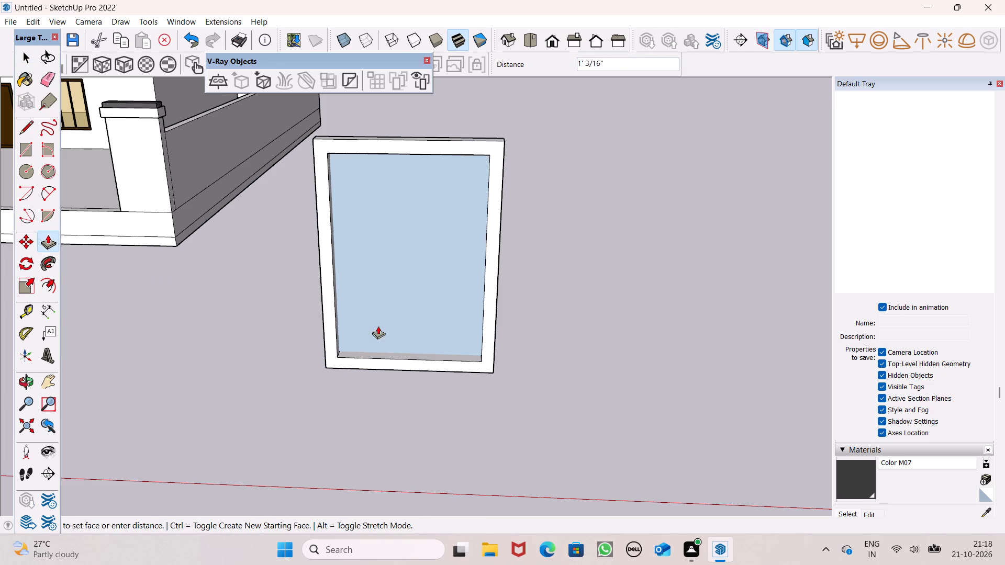
drag(378, 326, 396, 314)
key(space)
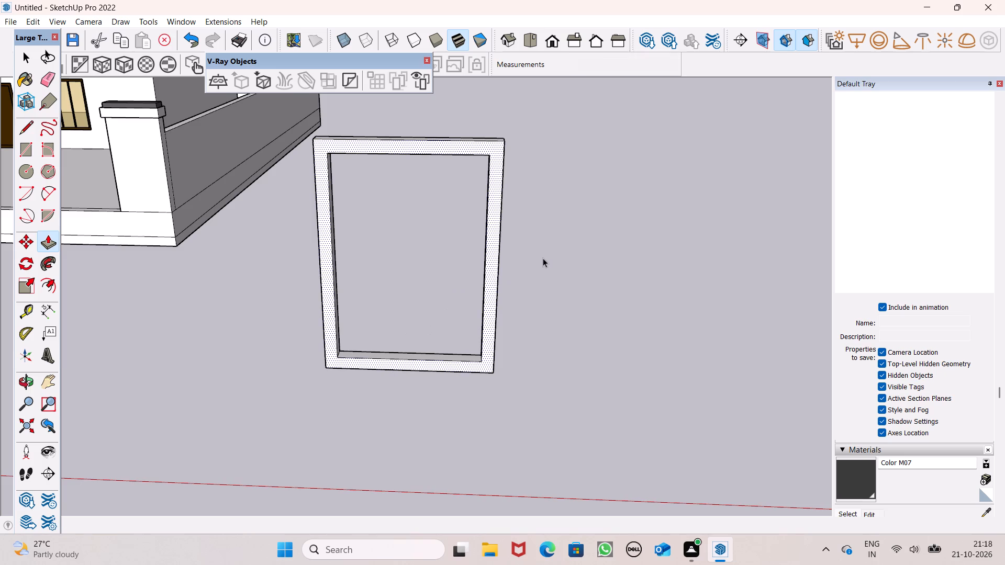
Examine the open rectangular frame beside the boundary wall from several angles and distances.
scroll(543, 258, down, 4)
middle_drag(508, 388, 408, 369)
scroll(517, 329, down, 4)
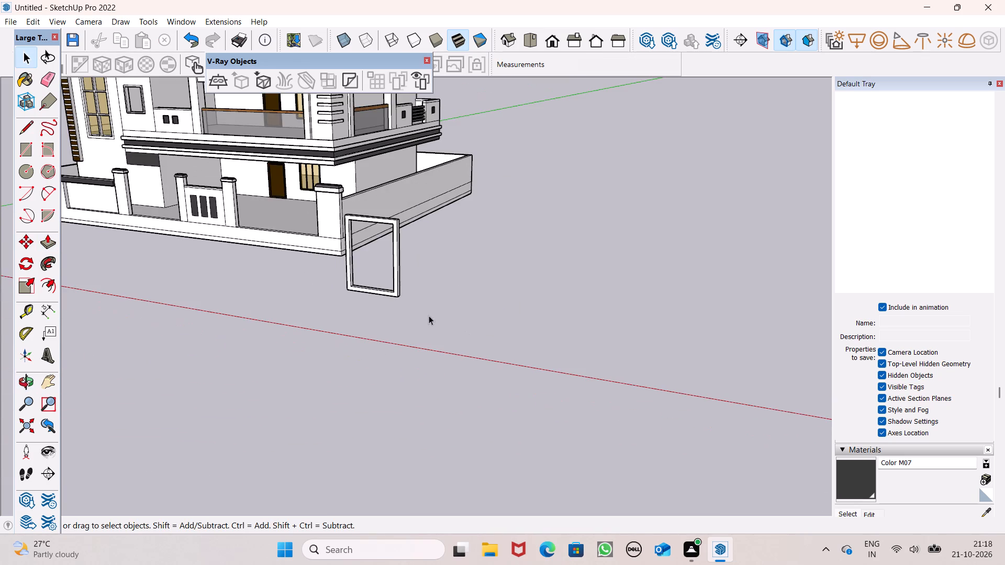
scroll(395, 301, up, 7)
scroll(370, 218, down, 6)
middle_drag(425, 269, 386, 296)
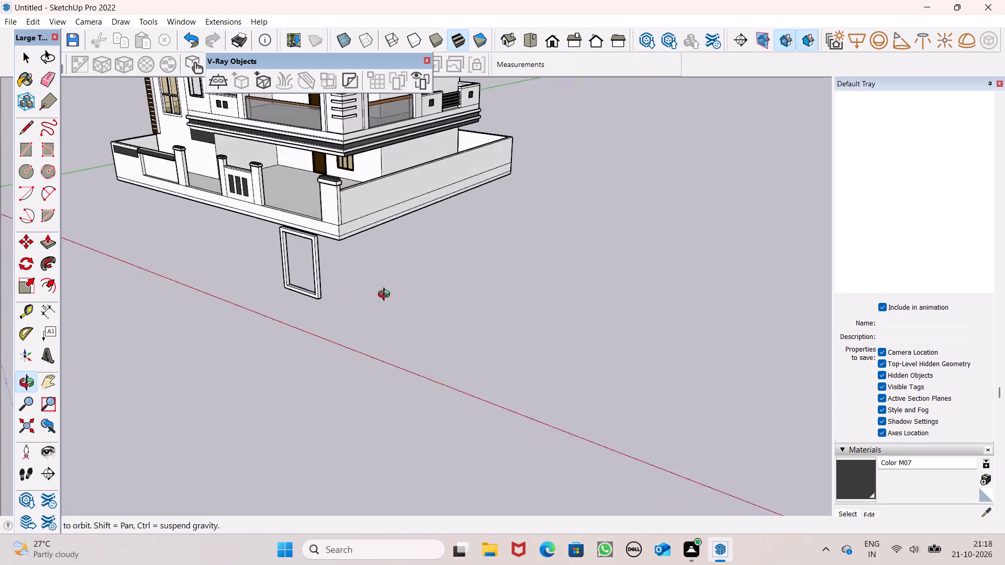
middle_drag(386, 296, 475, 284)
scroll(464, 249, up, 8)
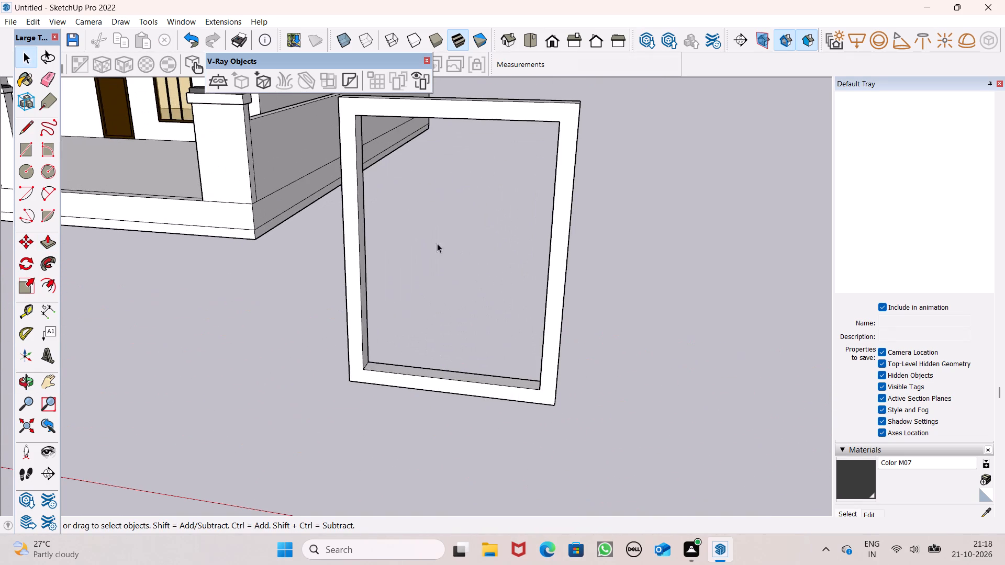
Push the frame's two inner side faces into the opening, one by about 1" and the opposite one by about 1 9/16".
click(52, 240)
scroll(364, 357, up, 2)
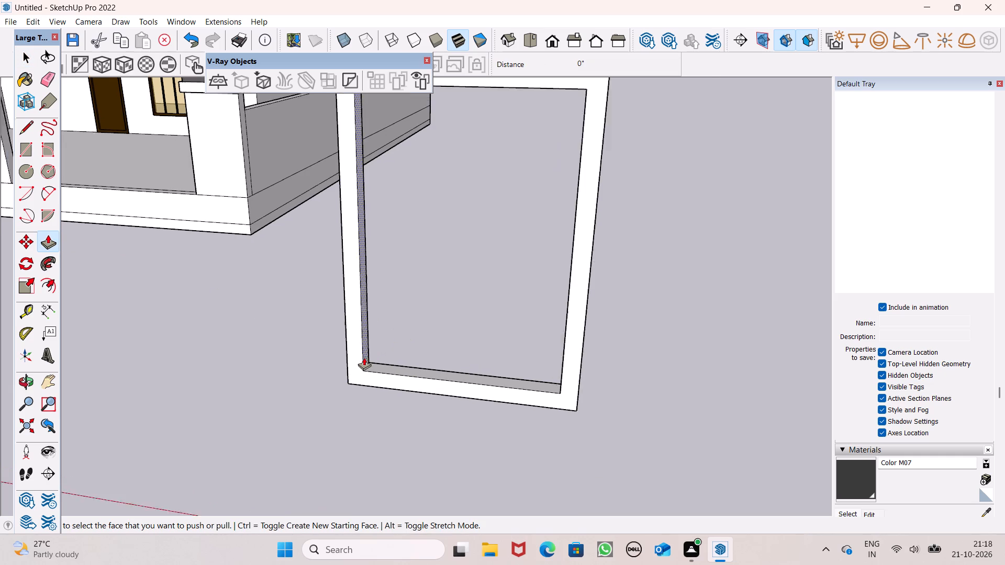
scroll(364, 357, up, 3)
drag(364, 355, 368, 354)
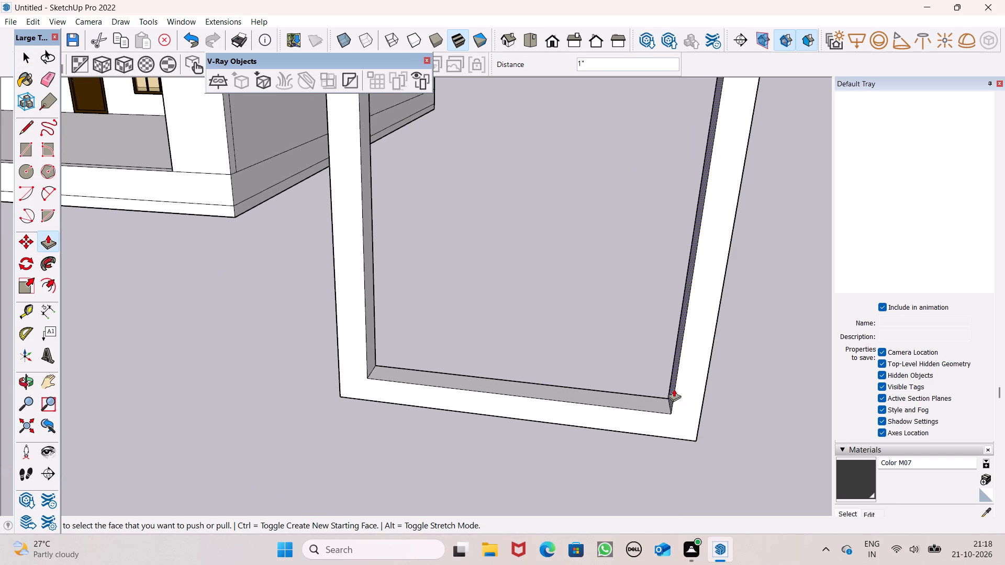
drag(670, 389, 662, 389)
scroll(649, 372, down, 4)
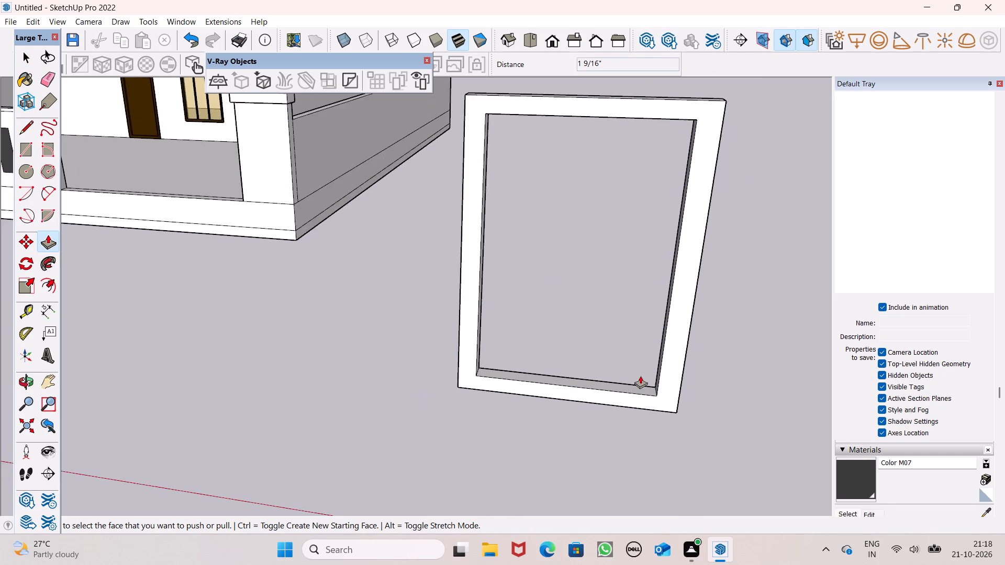
key(space)
Examine the upright frame and the inner faces of its posts from several angles and distances.
scroll(655, 352, down, 2)
middle_drag(655, 354, 618, 342)
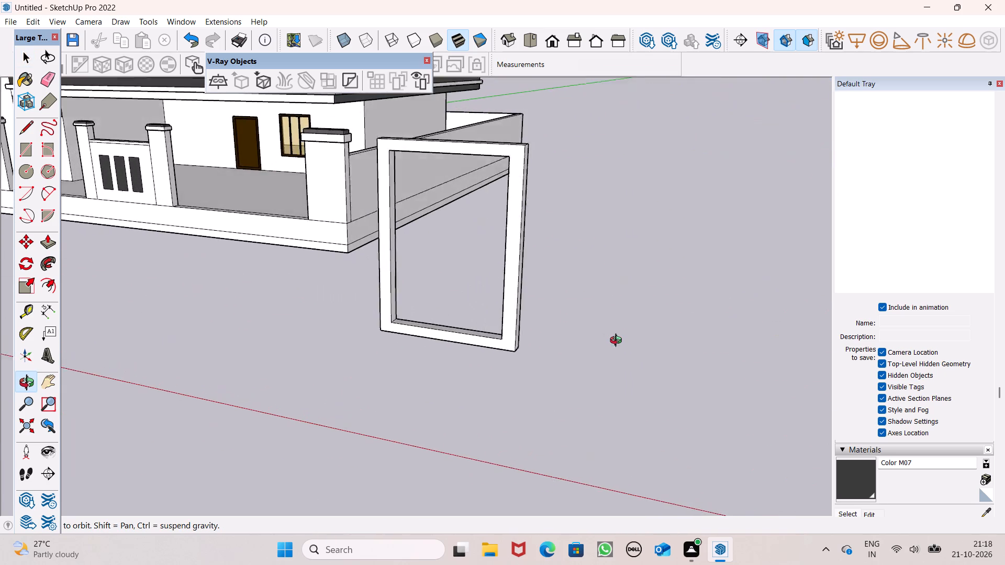
middle_drag(618, 342, 608, 343)
scroll(592, 328, down, 3)
middle_drag(583, 350, 541, 371)
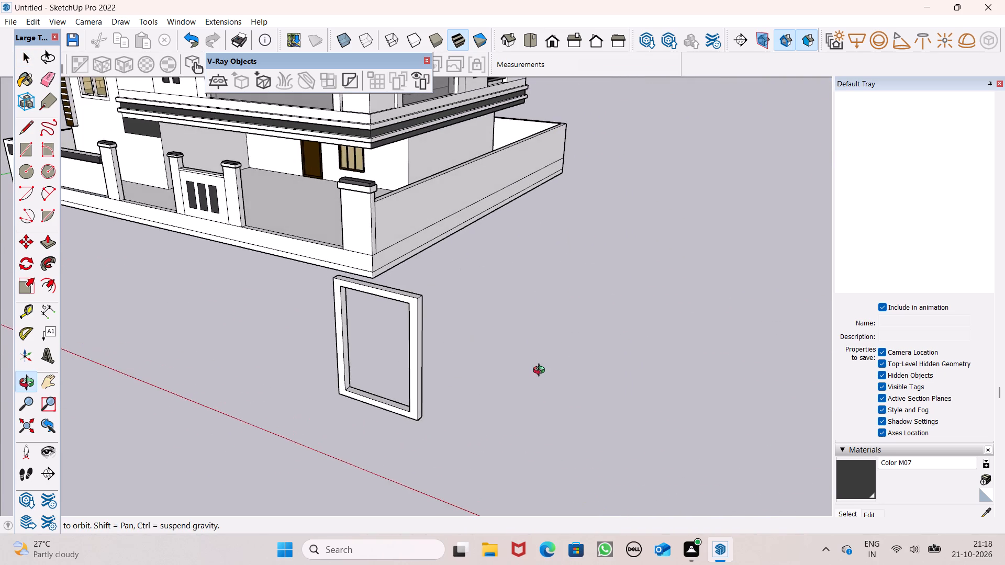
middle_drag(541, 371, 541, 364)
scroll(651, 236, down, 6)
middle_drag(623, 340, 515, 353)
scroll(443, 331, up, 6)
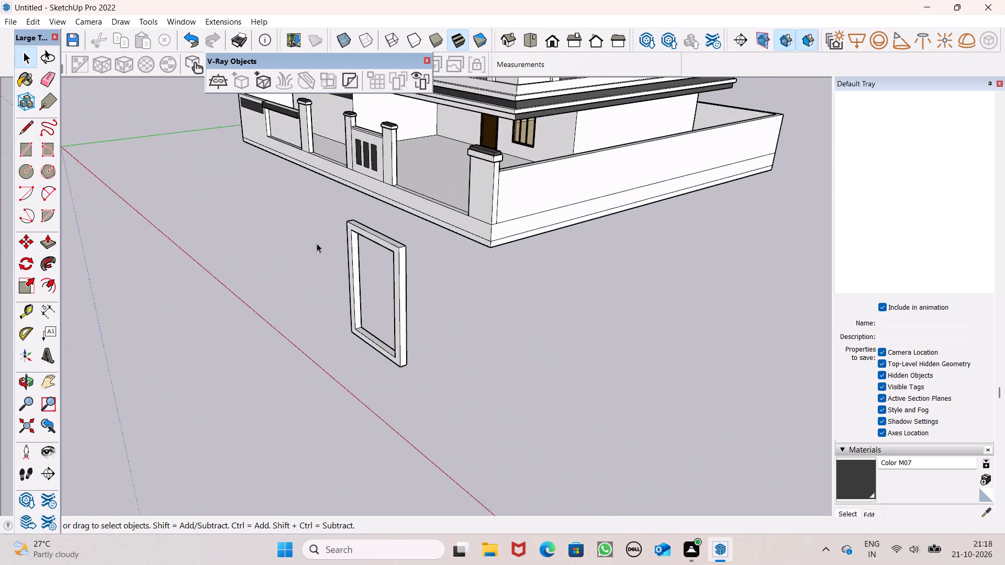
scroll(340, 237, up, 6)
scroll(340, 237, down, 4)
middle_drag(382, 294, 377, 279)
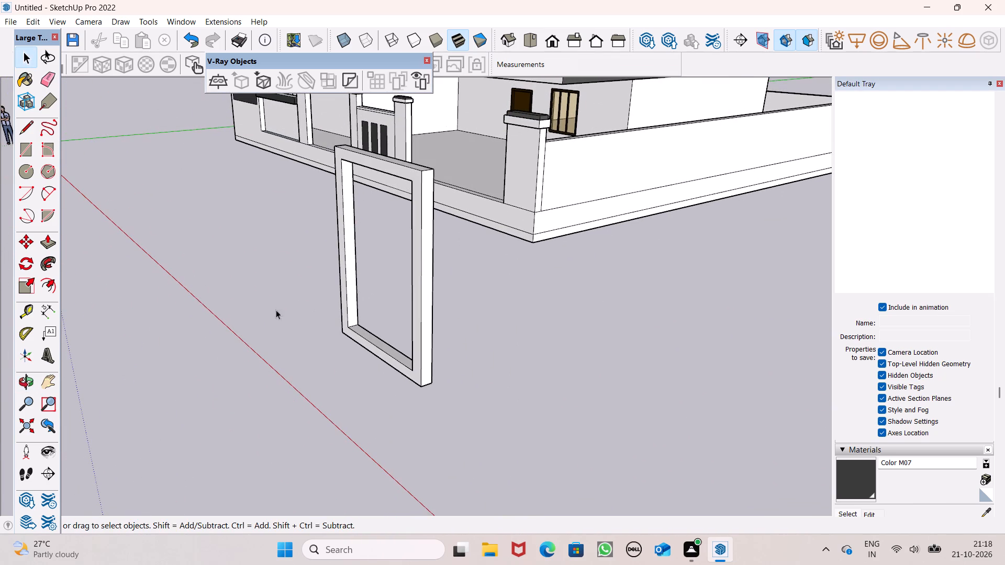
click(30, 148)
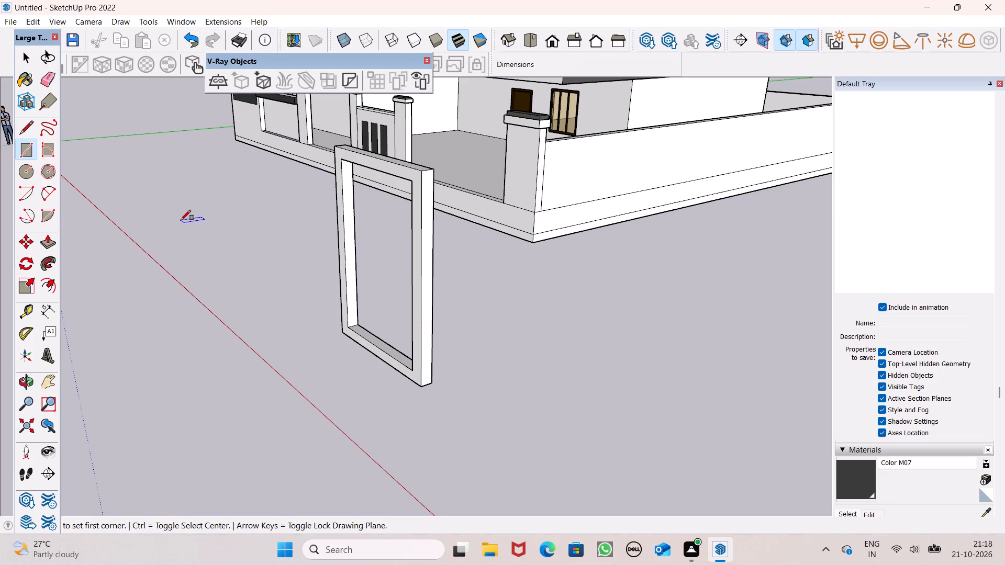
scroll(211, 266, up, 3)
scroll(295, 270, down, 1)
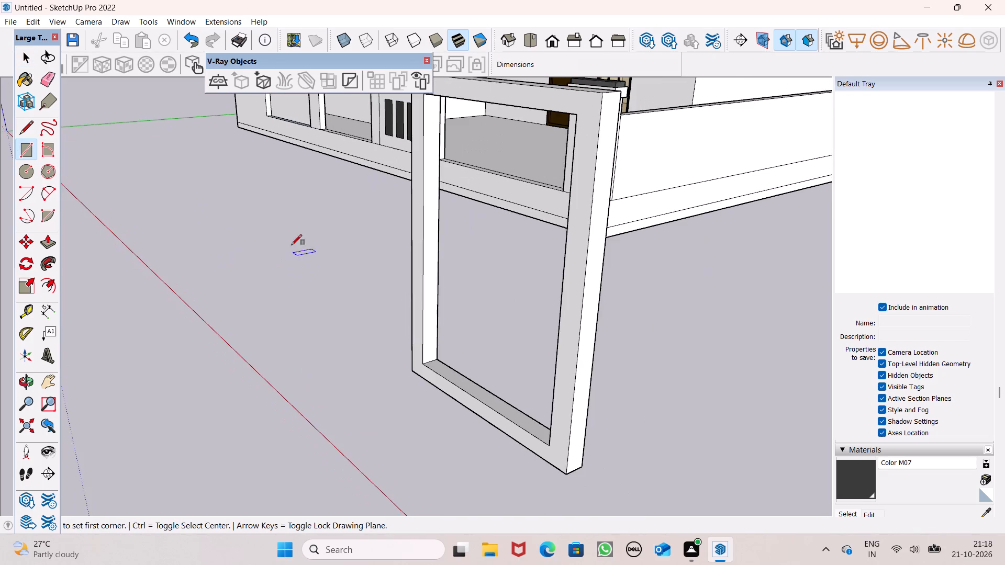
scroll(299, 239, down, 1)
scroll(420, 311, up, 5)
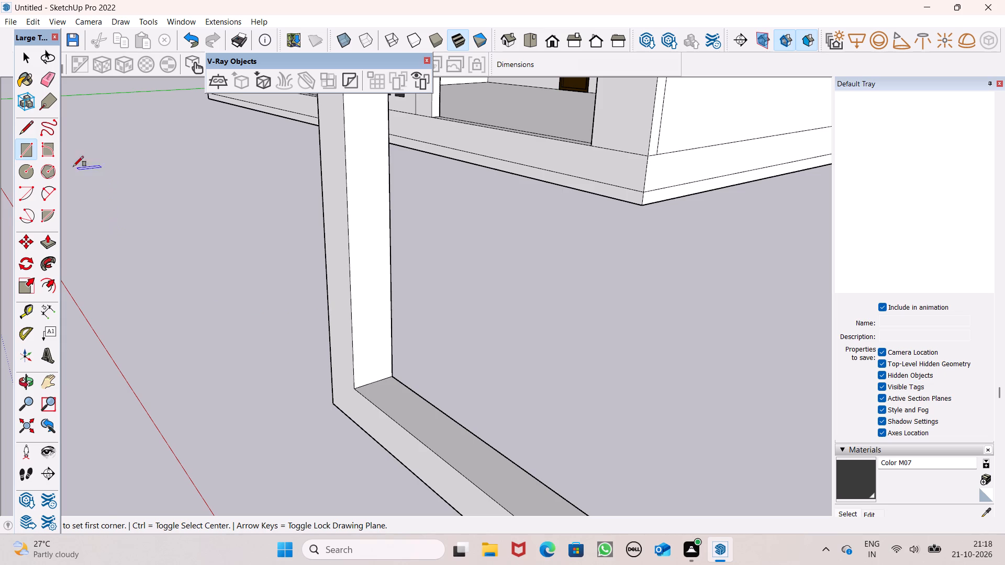
Draw a circle of about 1 1/16" radius near the lower end of the frame post's inner face.
click(23, 170)
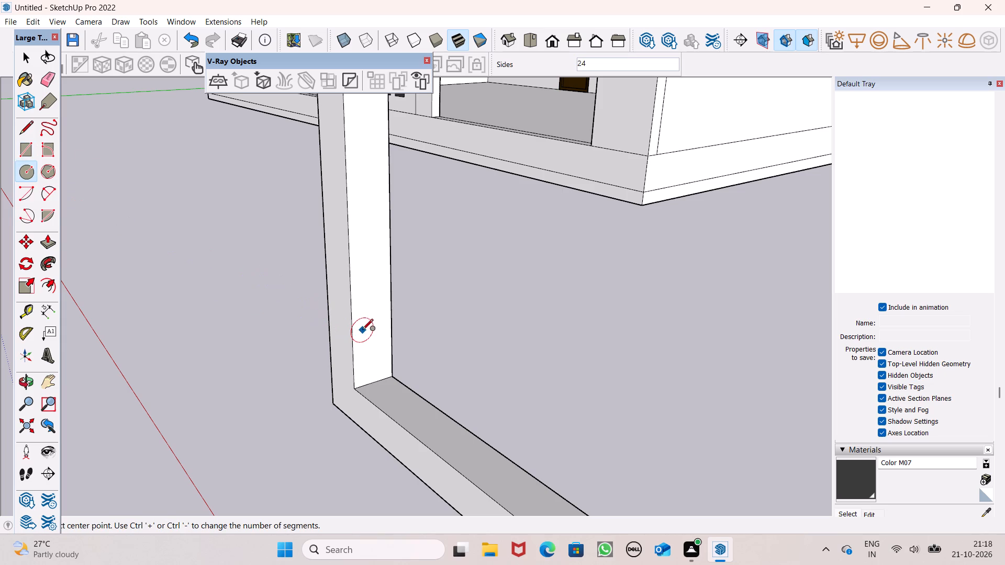
middle_drag(366, 343, 328, 329)
middle_click(397, 360)
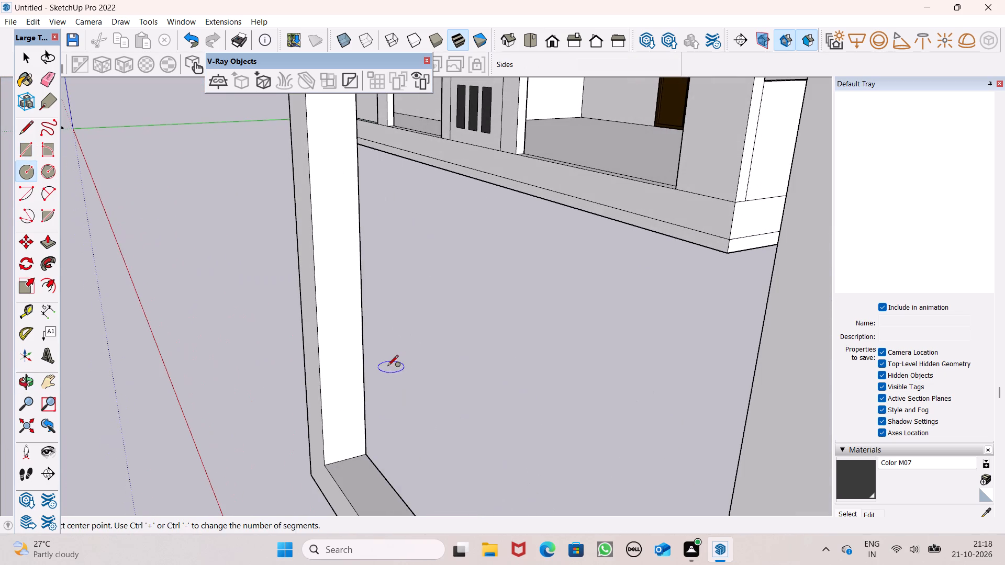
middle_drag(353, 397, 354, 367)
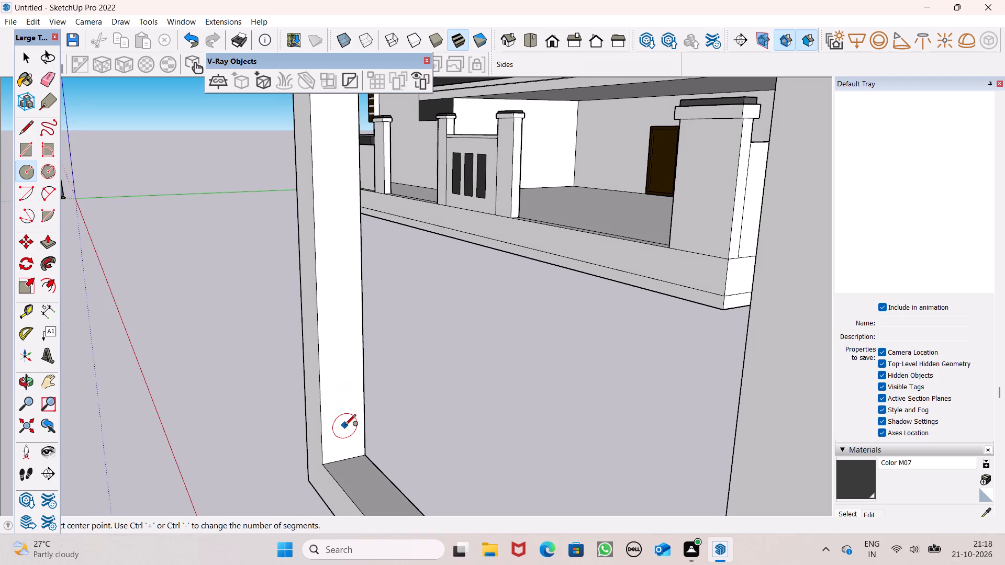
scroll(345, 426, up, 2)
scroll(358, 371, down, 2)
middle_drag(362, 386, 332, 358)
scroll(337, 417, up, 1)
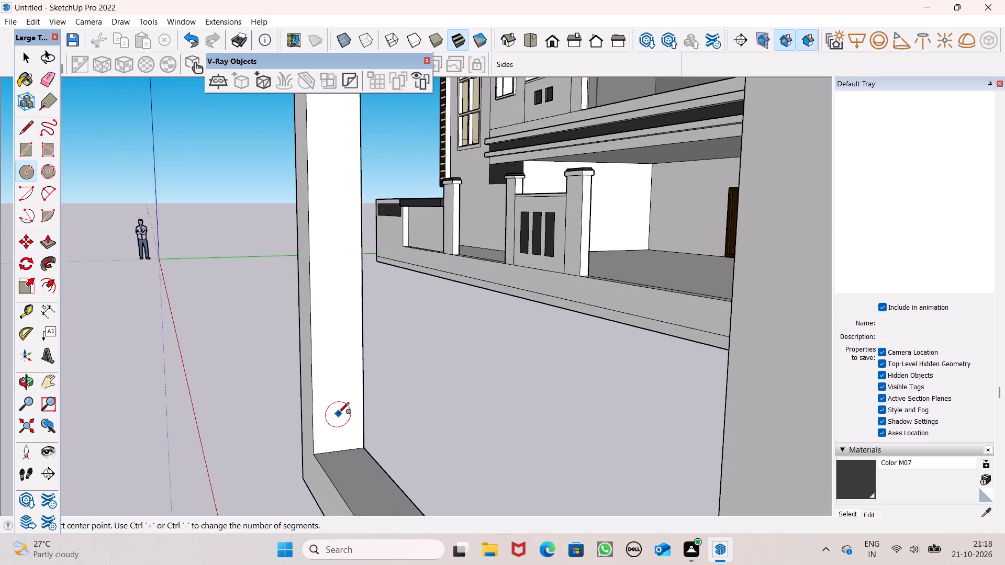
scroll(338, 412, up, 5)
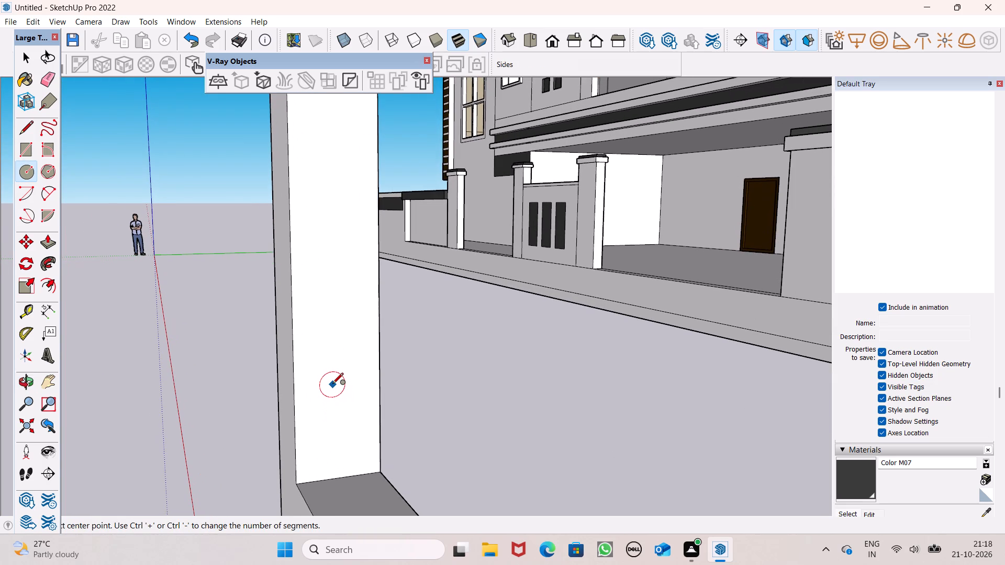
click(334, 382)
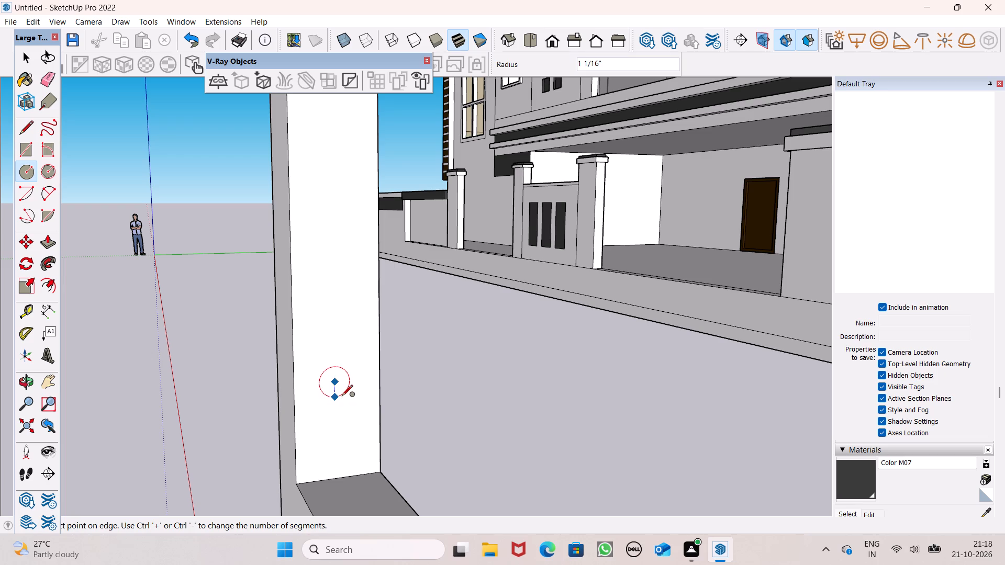
click(342, 396)
key(space)
Copy the circle 5" up the inner face of the post and array the copy 15 times.
double_click(339, 387)
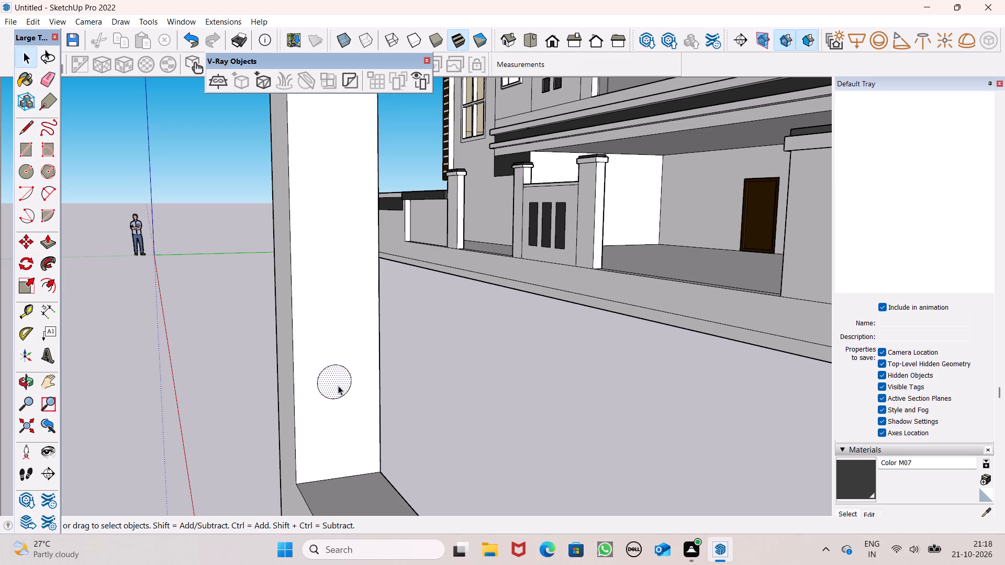
scroll(372, 360, down, 6)
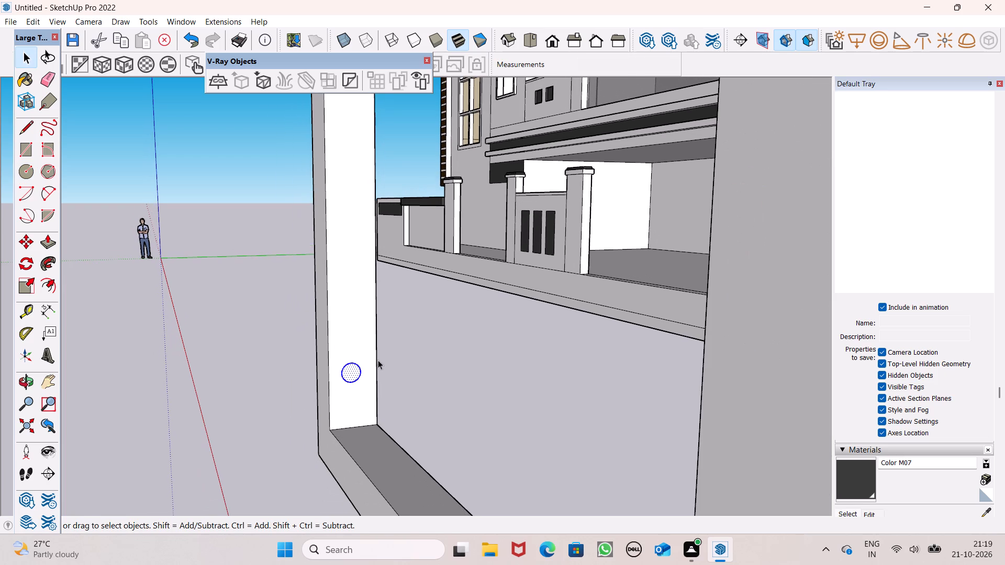
key(m)
key(Return)
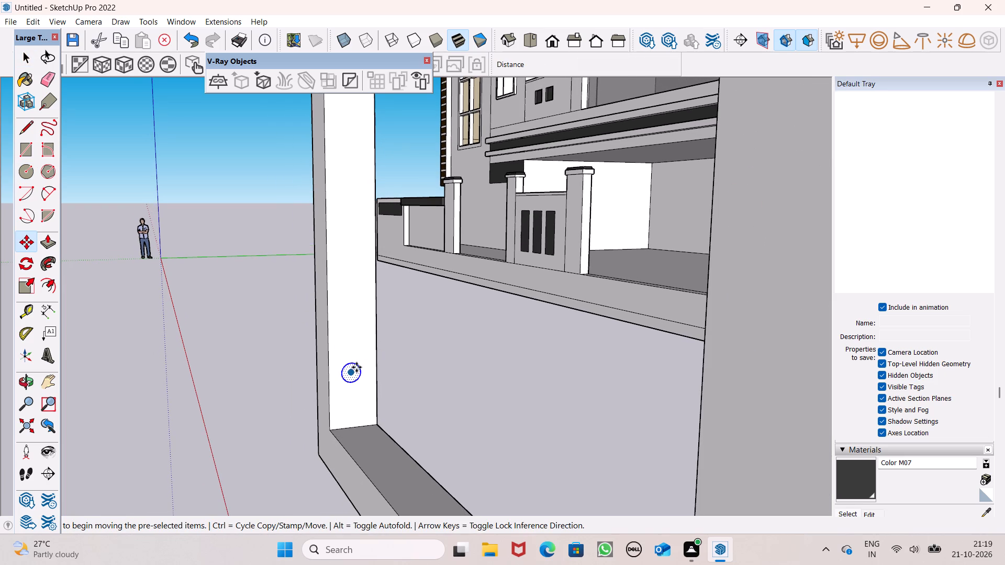
drag(357, 365, 362, 363)
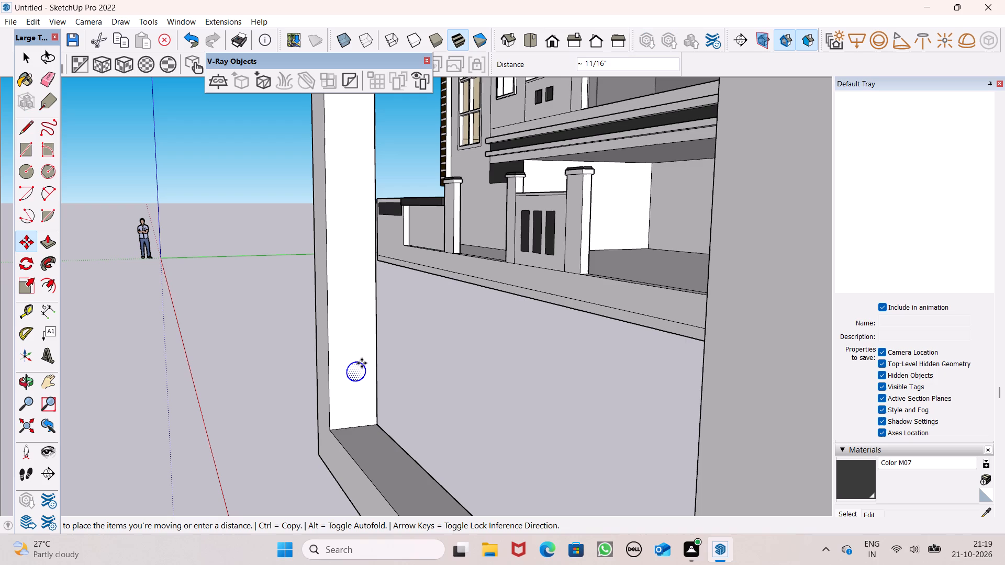
drag(362, 363, 354, 322)
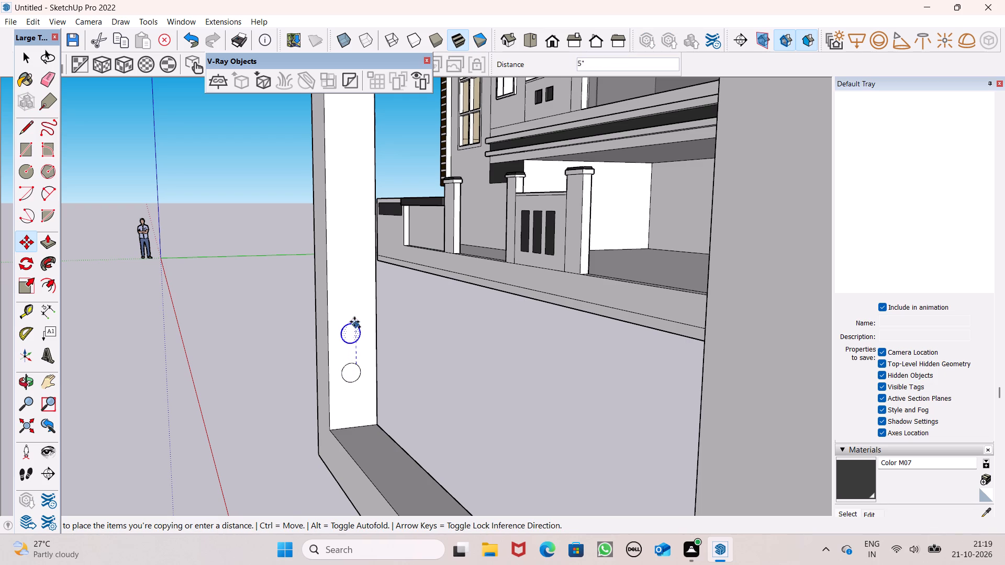
drag(354, 322, 351, 324)
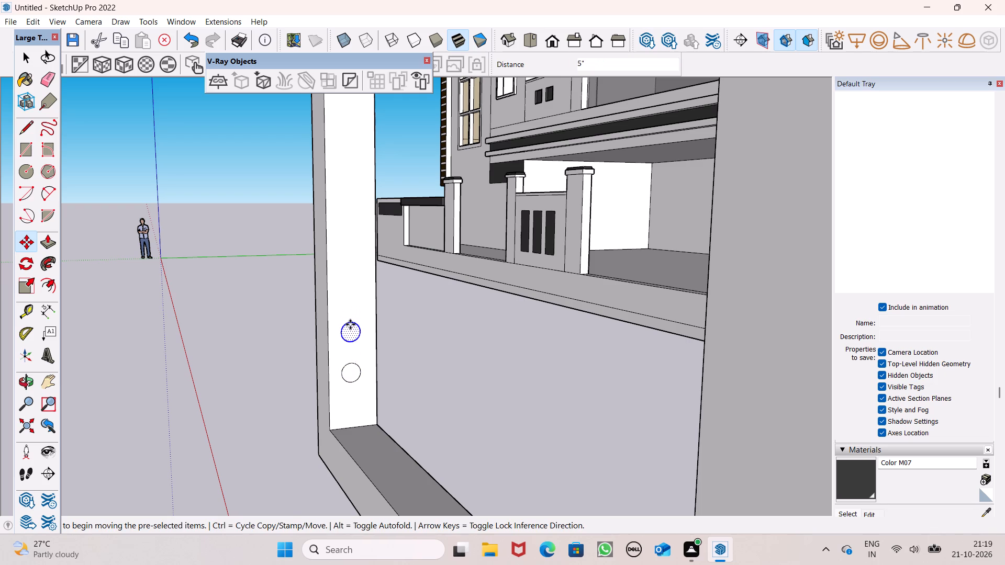
key(shift+asterisk)
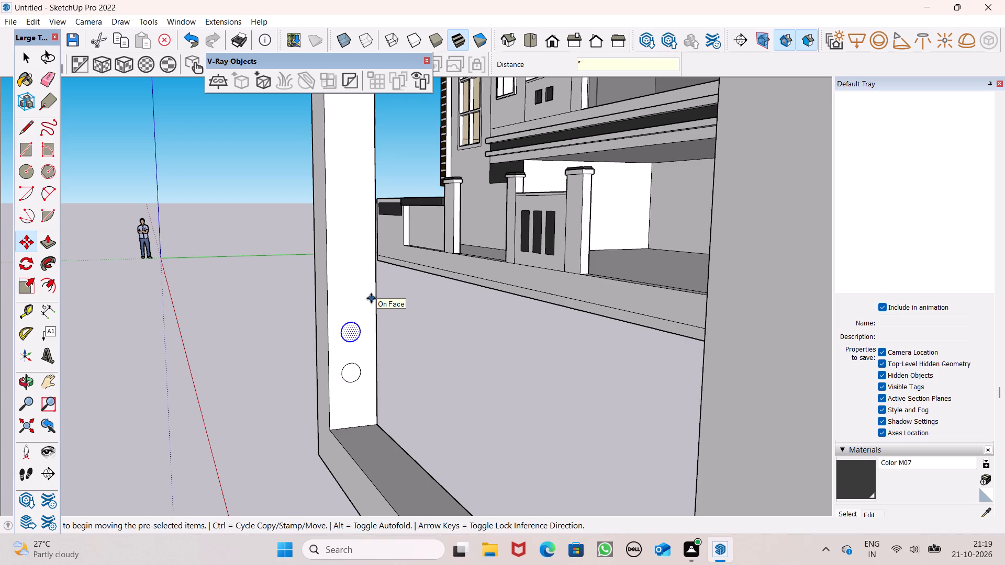
text(15)
key(Return)
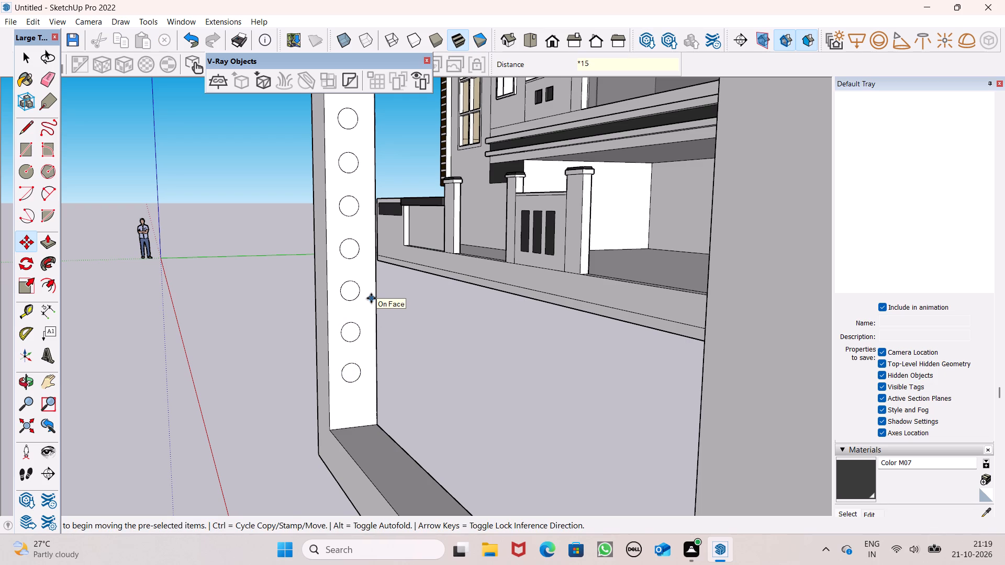
scroll(580, 389, down, 4)
key(space)
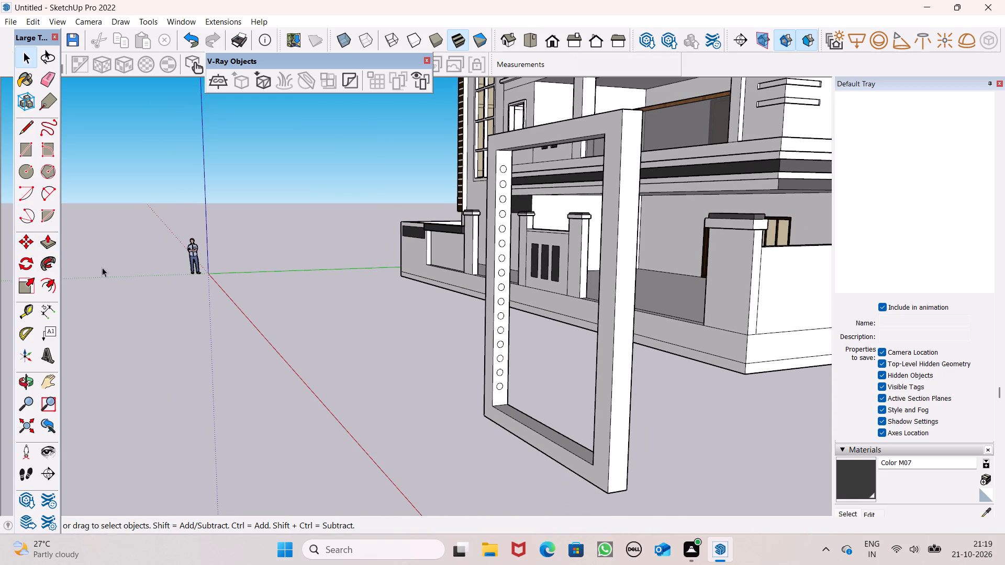
Paint the top seven circles on the frame post's inner face with Color M08.
scroll(866, 469, down, 5)
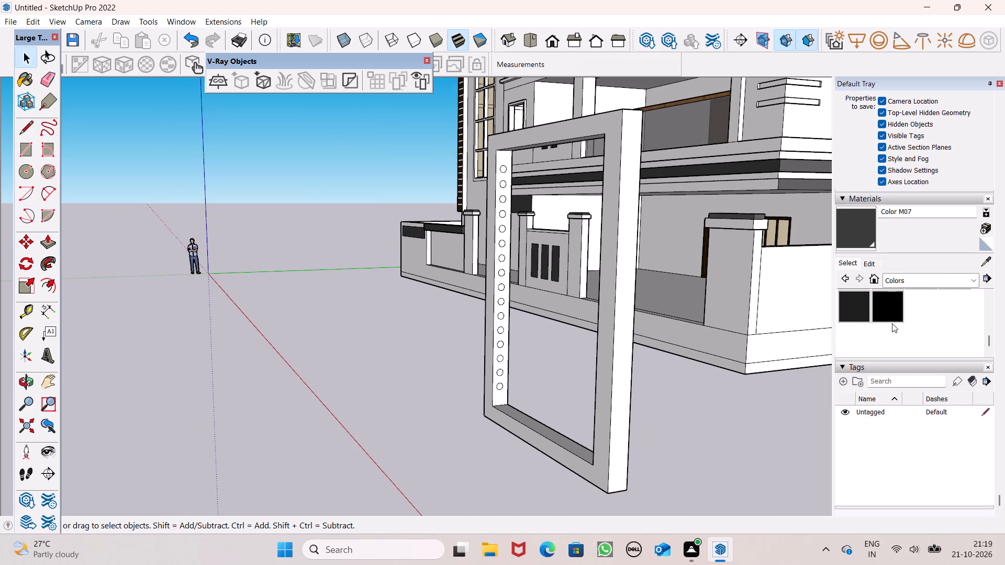
click(862, 310)
scroll(552, 202, up, 1)
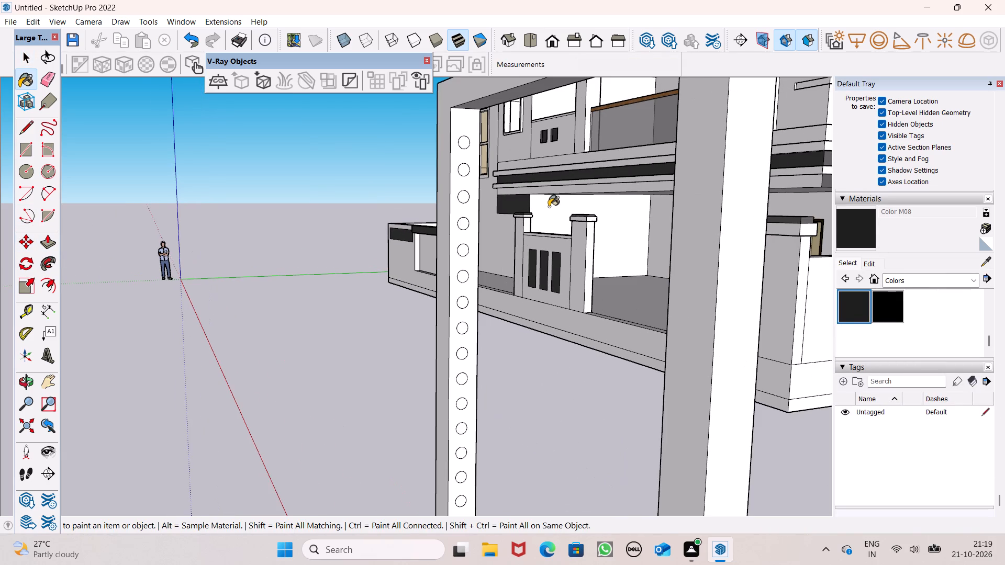
scroll(548, 206, up, 1)
scroll(449, 197, down, 2)
scroll(428, 173, up, 5)
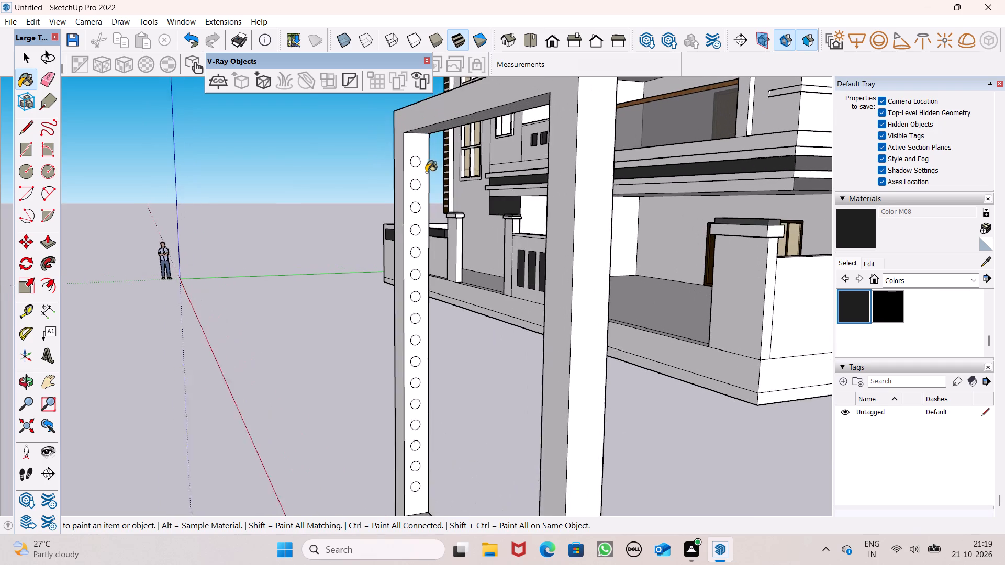
scroll(426, 172, up, 1)
click(416, 163)
click(415, 187)
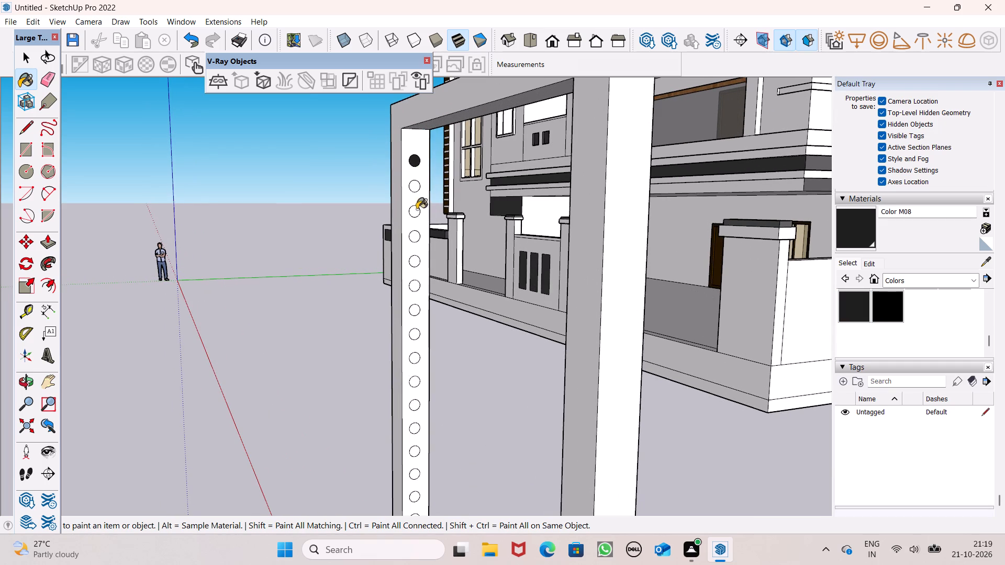
click(414, 213)
drag(414, 240, 414, 232)
click(415, 262)
click(416, 287)
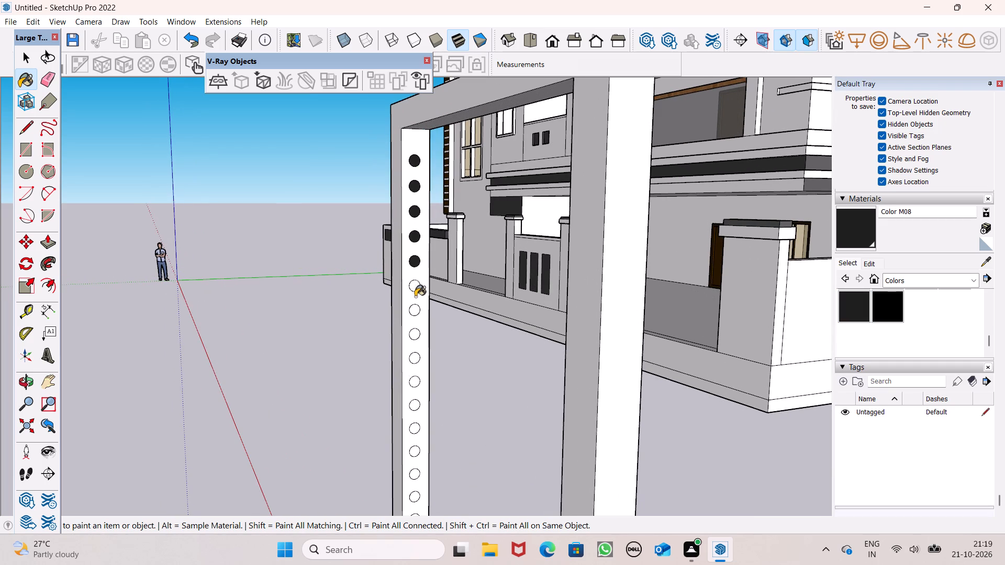
click(414, 308)
Paint the next five unpainted circles down the post's inner face with Color M08.
scroll(418, 284, down, 1)
scroll(420, 333, up, 3)
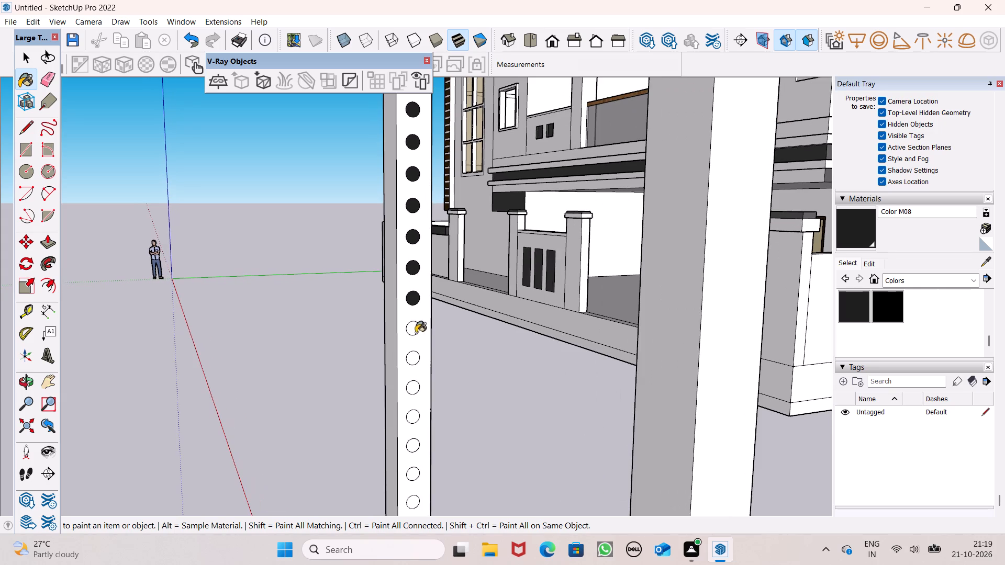
click(415, 331)
click(414, 358)
click(413, 388)
scroll(422, 352, down, 2)
scroll(416, 427, up, 1)
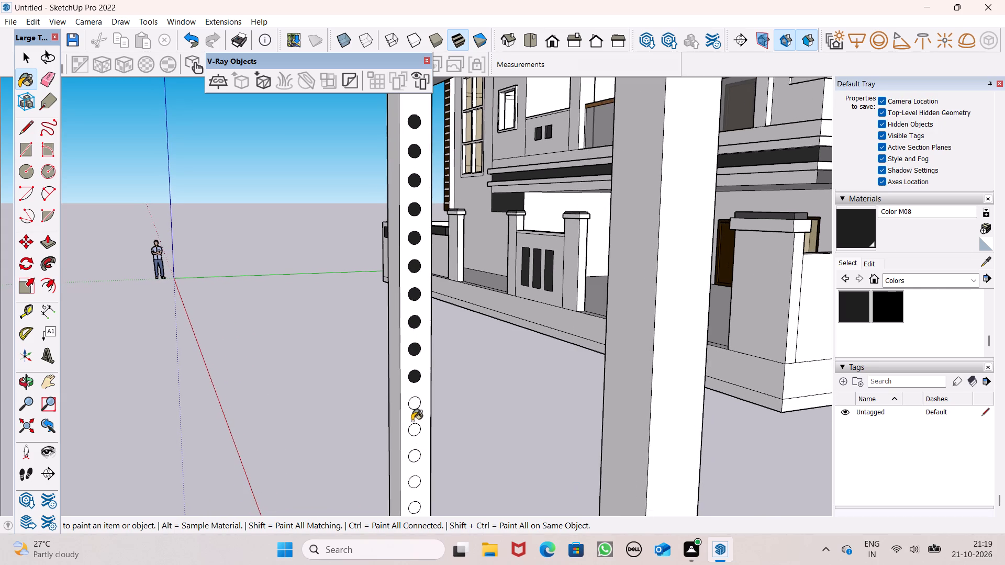
click(414, 406)
scroll(412, 427, up, 4)
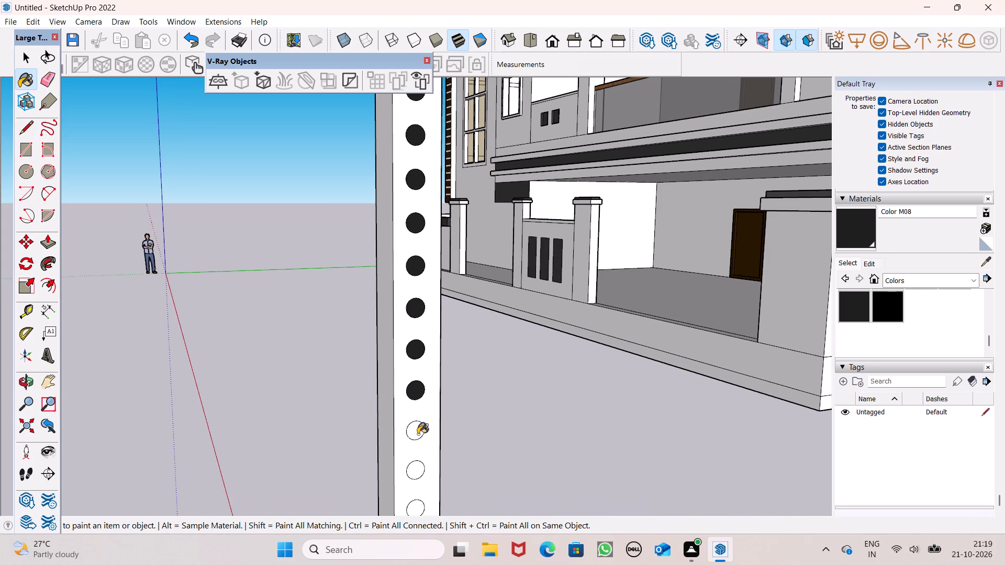
click(419, 433)
Paint the last four circles at the lower end of the post's inner face with Color M08.
scroll(423, 399, down, 4)
scroll(420, 431, up, 4)
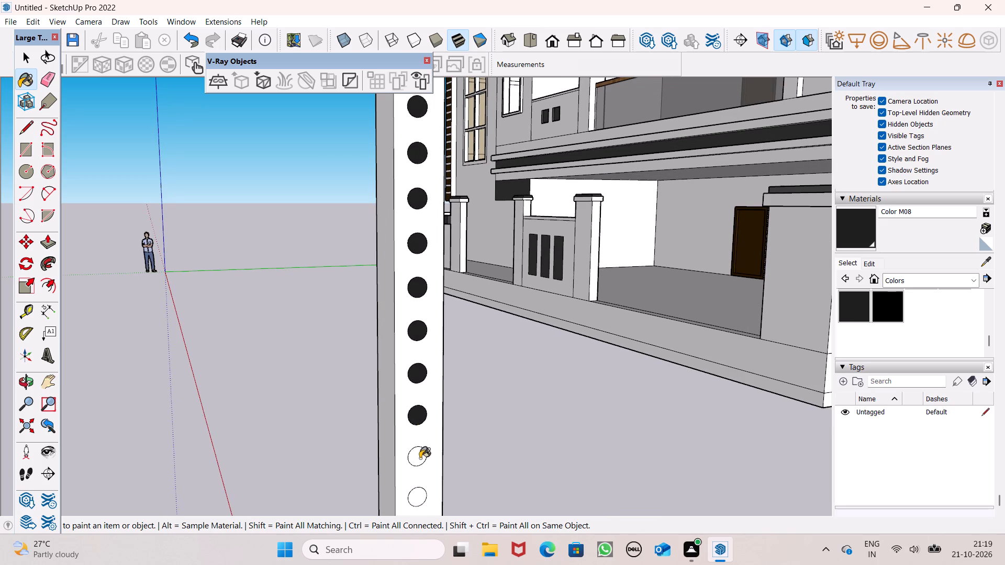
click(420, 458)
scroll(443, 385, down, 3)
scroll(445, 442, up, 2)
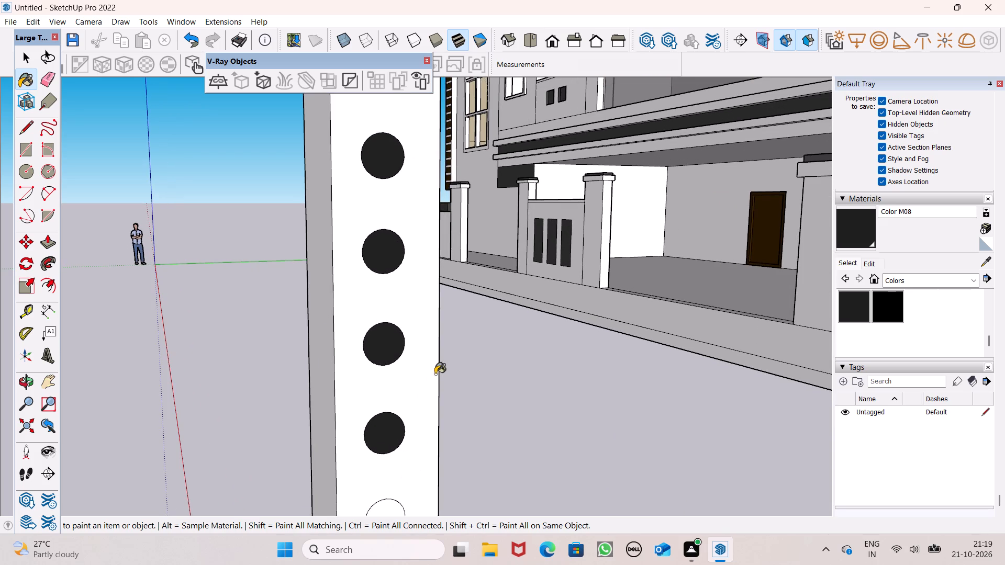
scroll(435, 374, down, 3)
scroll(407, 479, up, 1)
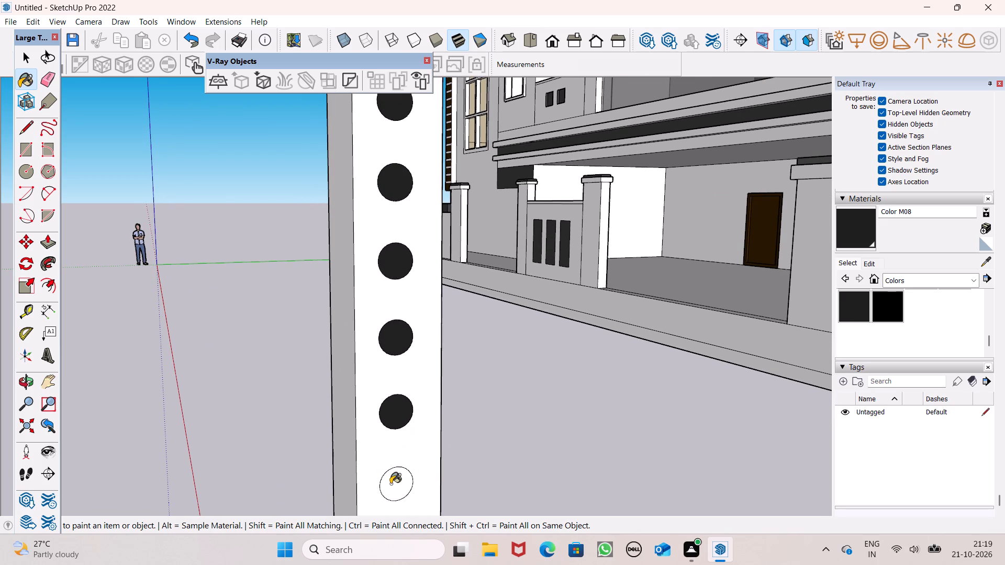
drag(393, 482, 393, 473)
scroll(409, 304, down, 3)
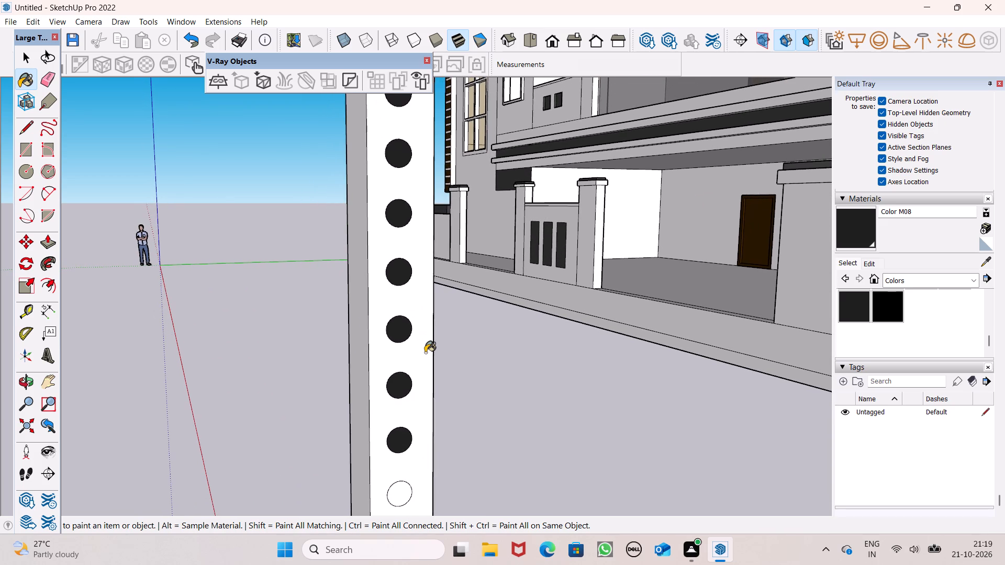
scroll(425, 353, down, 2)
click(403, 471)
scroll(416, 327, down, 3)
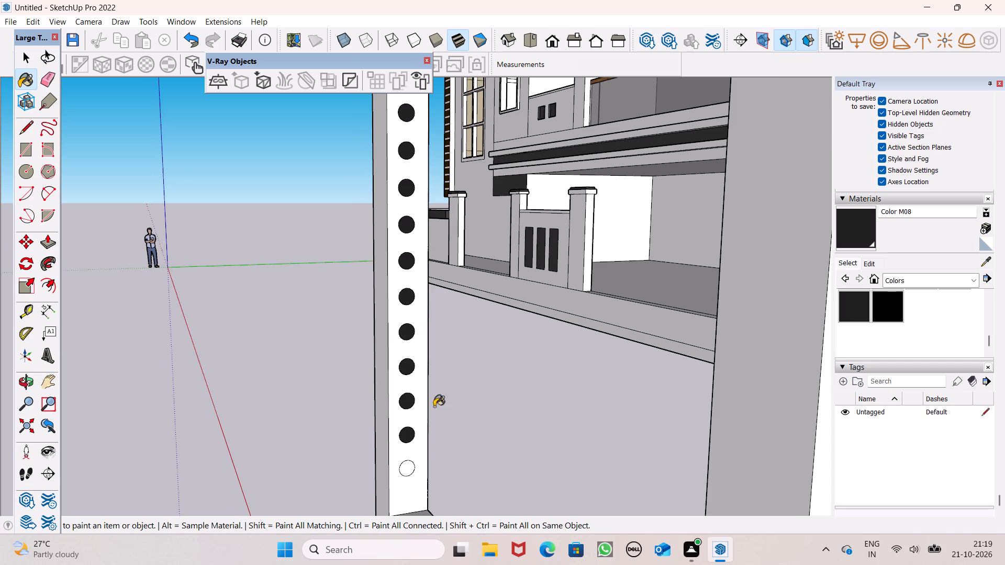
scroll(412, 477, up, 3)
click(411, 466)
scroll(437, 433, down, 5)
Push/Pull the top five circles across the frame opening into the opposite post, about 4' 9" to 5' 2" each, as horizontal bars.
key(space)
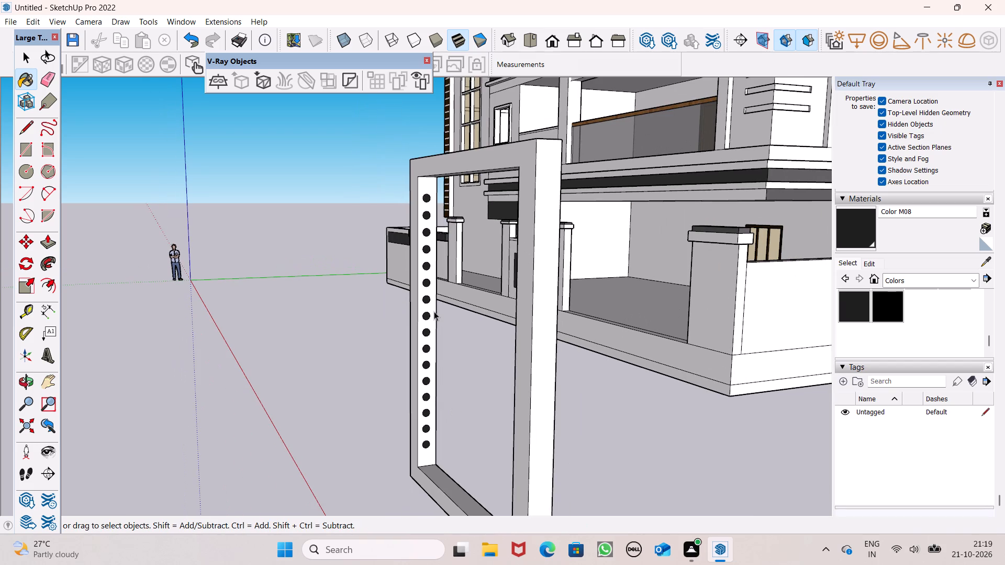
click(51, 247)
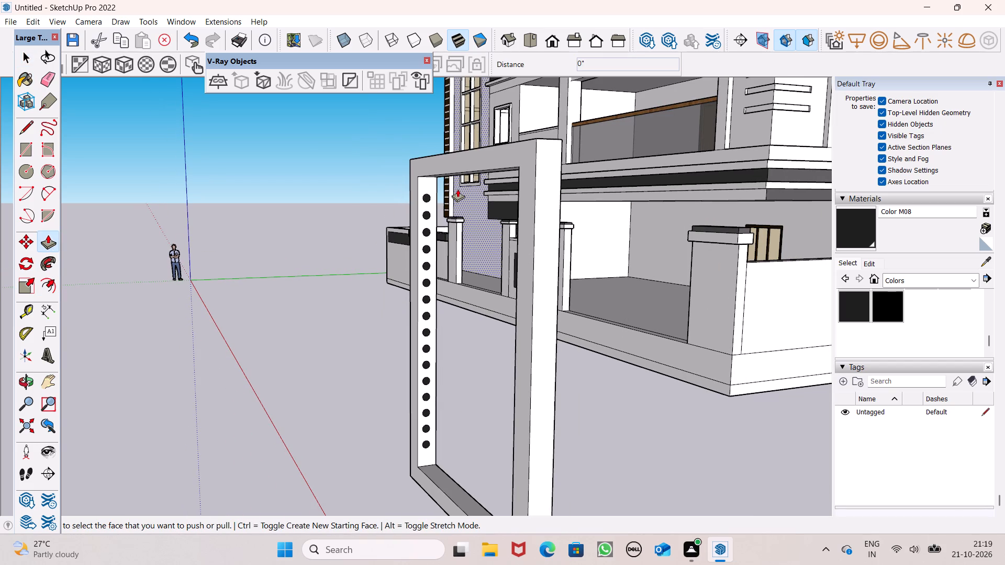
scroll(436, 200, up, 5)
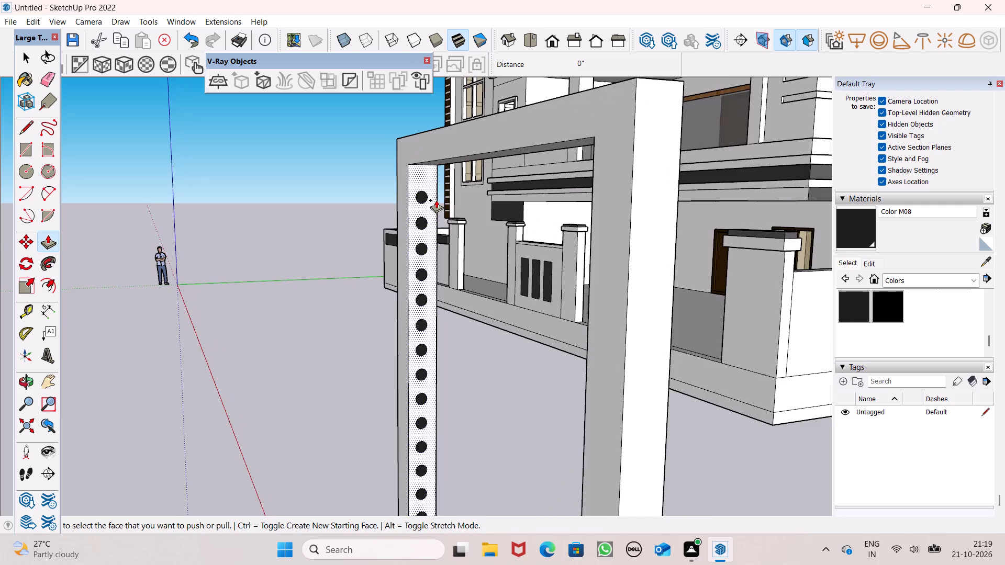
scroll(436, 200, up, 1)
drag(417, 198, 606, 273)
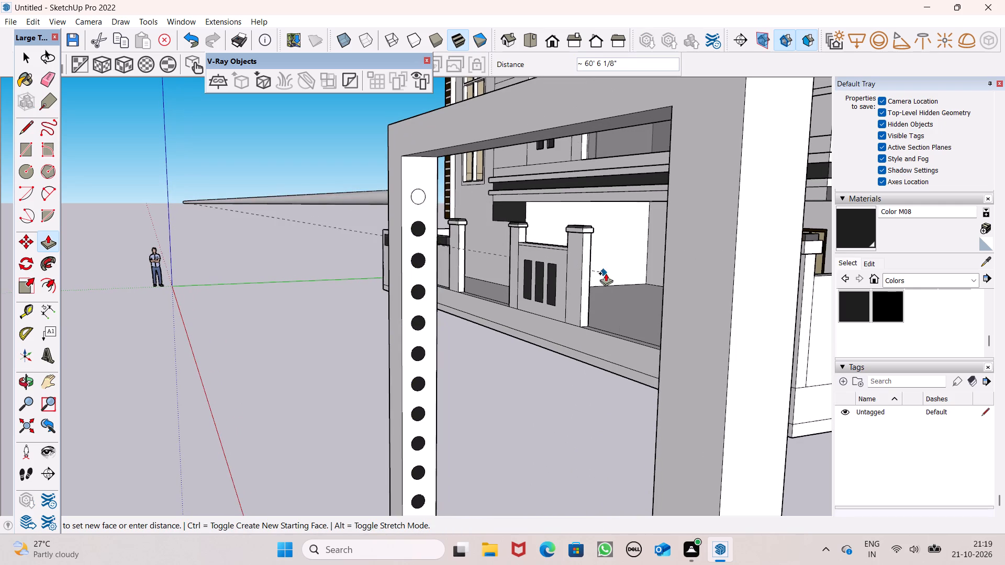
drag(606, 273, 674, 217)
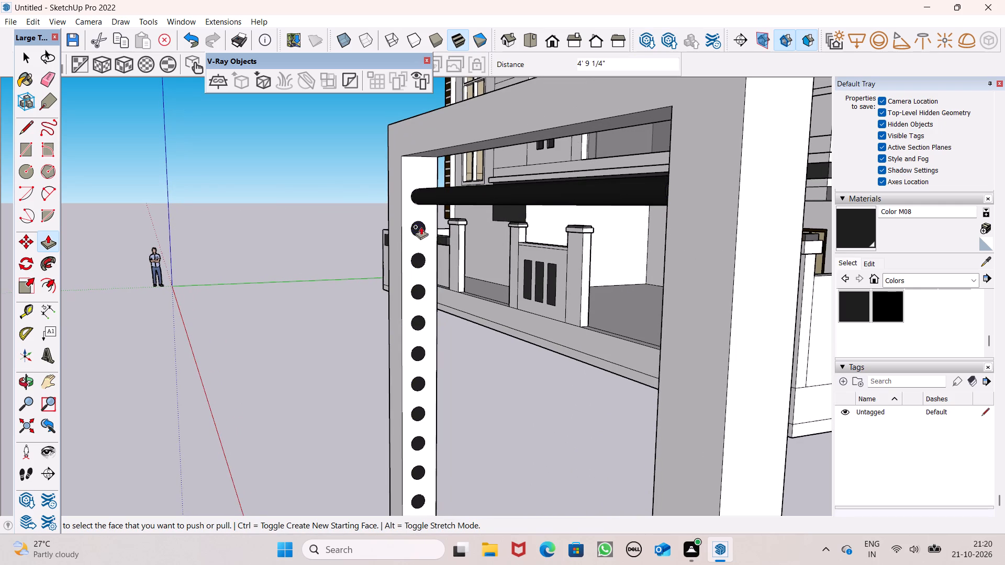
drag(421, 227, 685, 280)
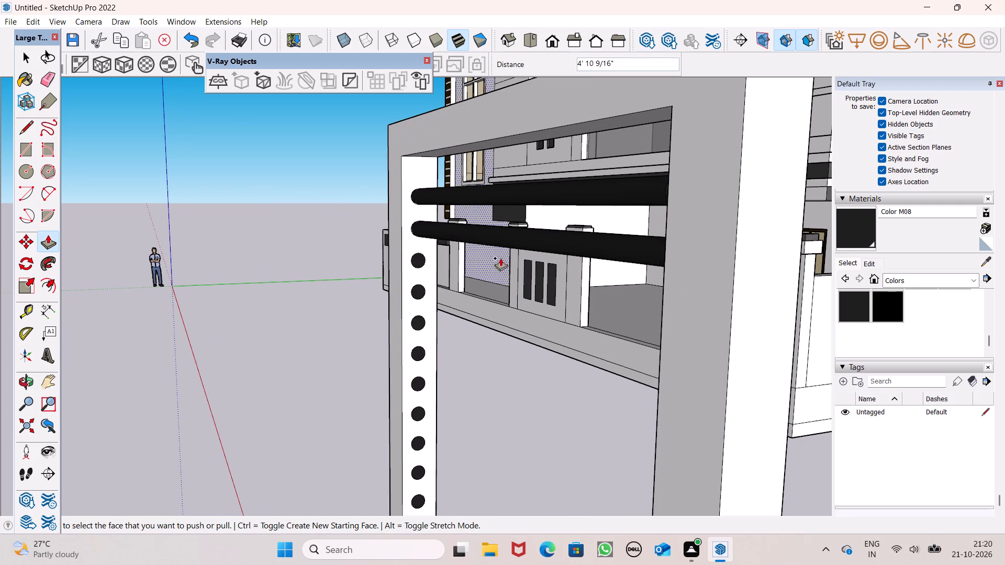
drag(417, 259, 670, 336)
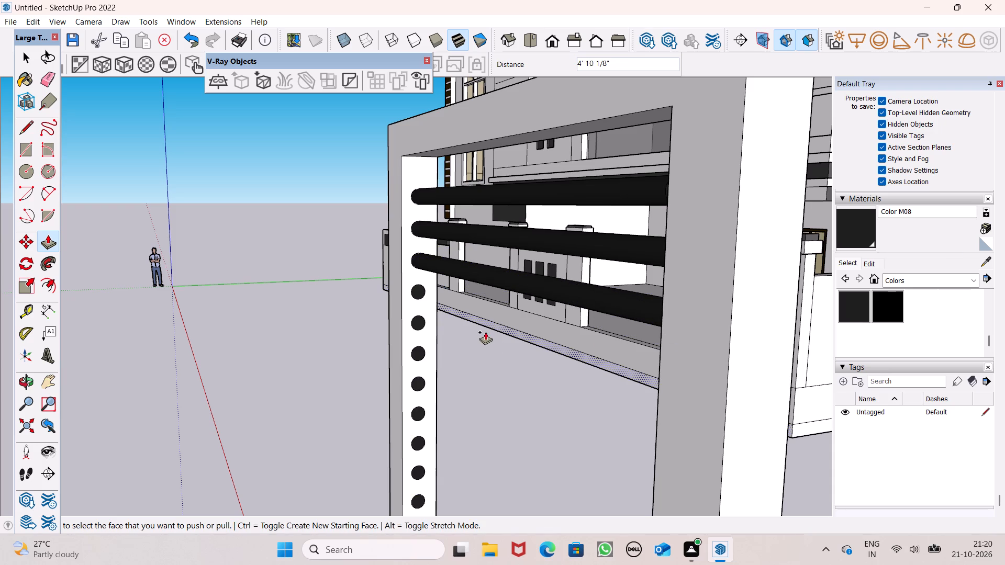
drag(418, 292, 658, 387)
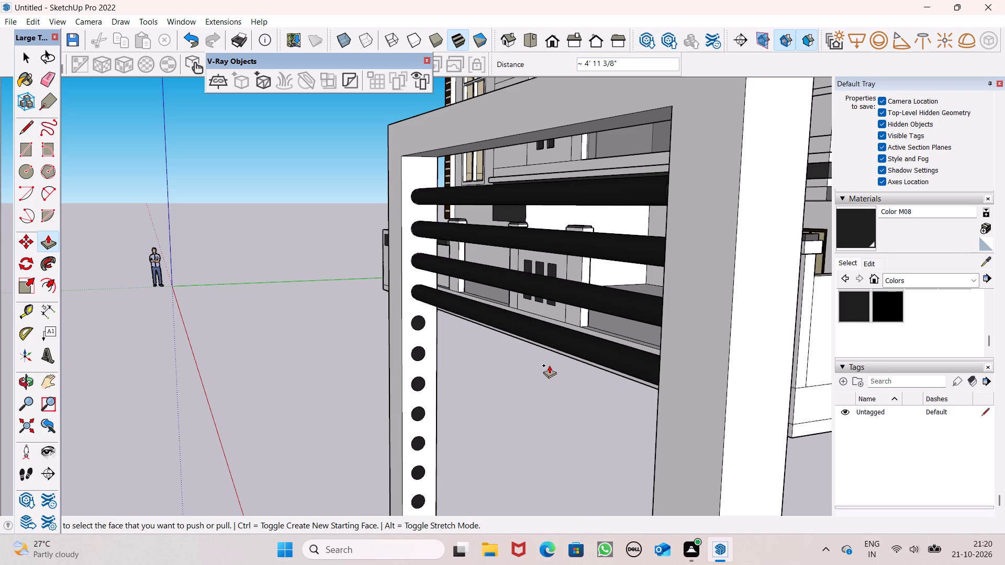
drag(416, 324, 703, 456)
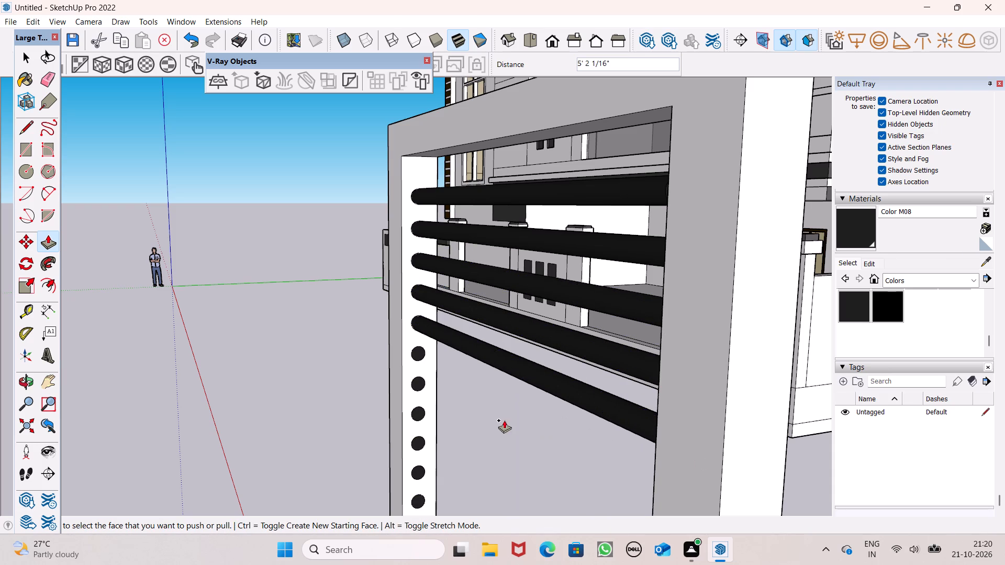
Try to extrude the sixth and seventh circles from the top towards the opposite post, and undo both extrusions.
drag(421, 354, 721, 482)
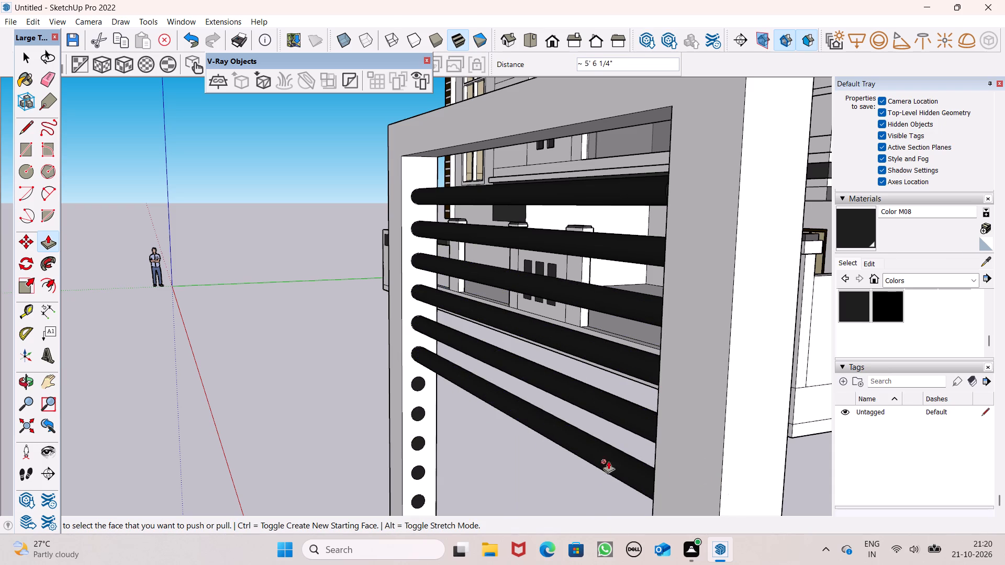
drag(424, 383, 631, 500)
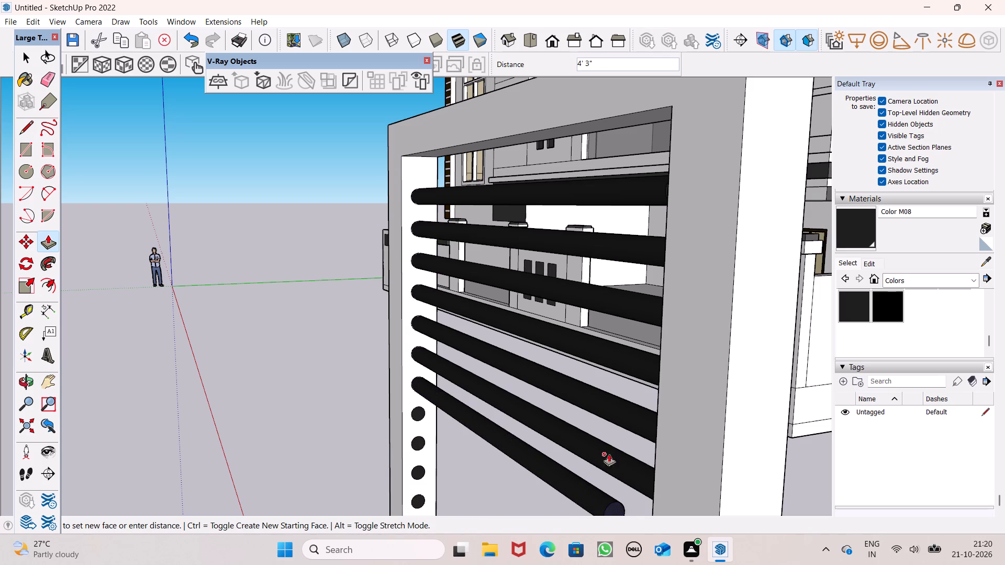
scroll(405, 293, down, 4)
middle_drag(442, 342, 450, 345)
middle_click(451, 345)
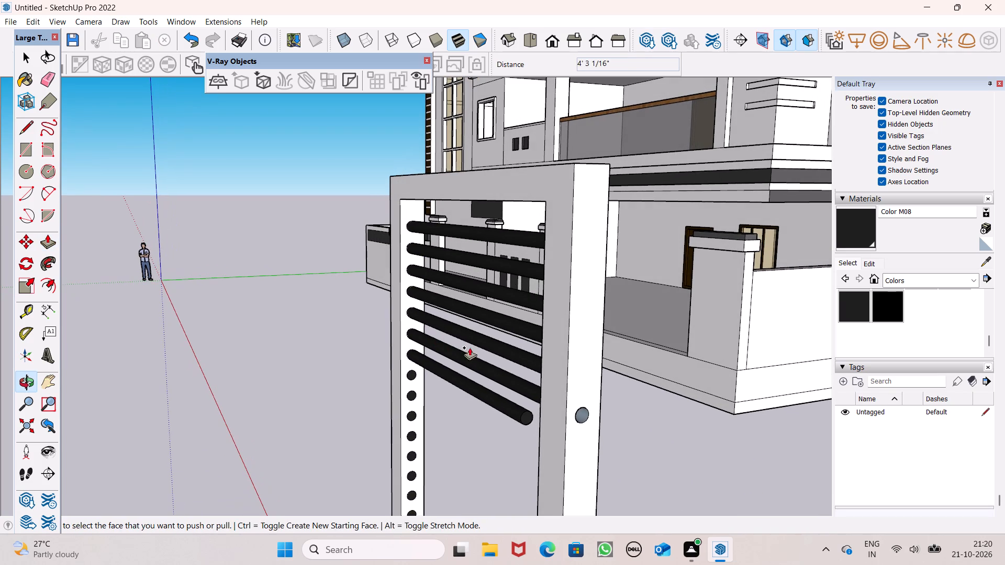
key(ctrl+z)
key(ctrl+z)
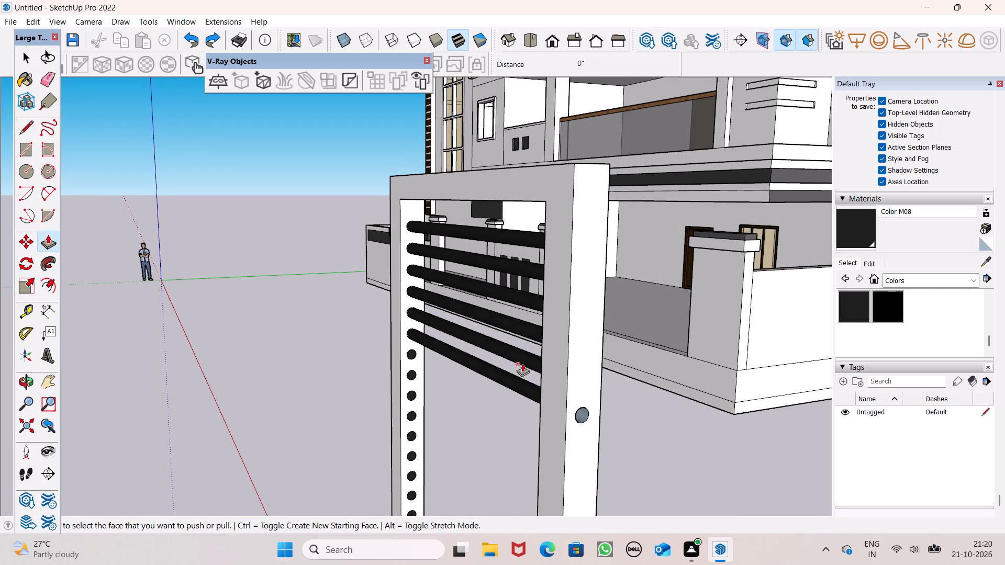
Extrude the sixth, seventh and eighth circles from the top across the frame opening into the opposite post.
drag(410, 336, 521, 377)
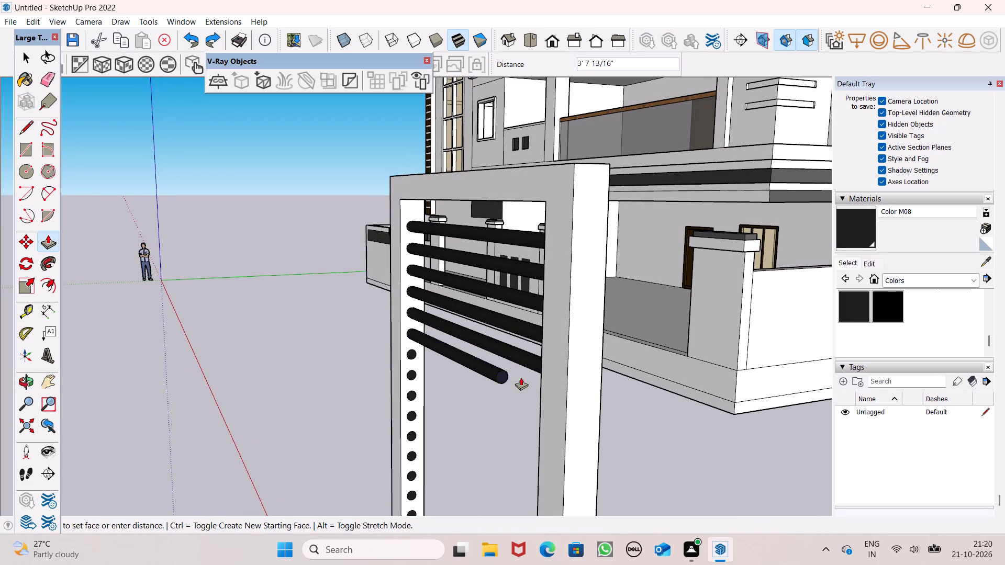
drag(521, 377, 555, 391)
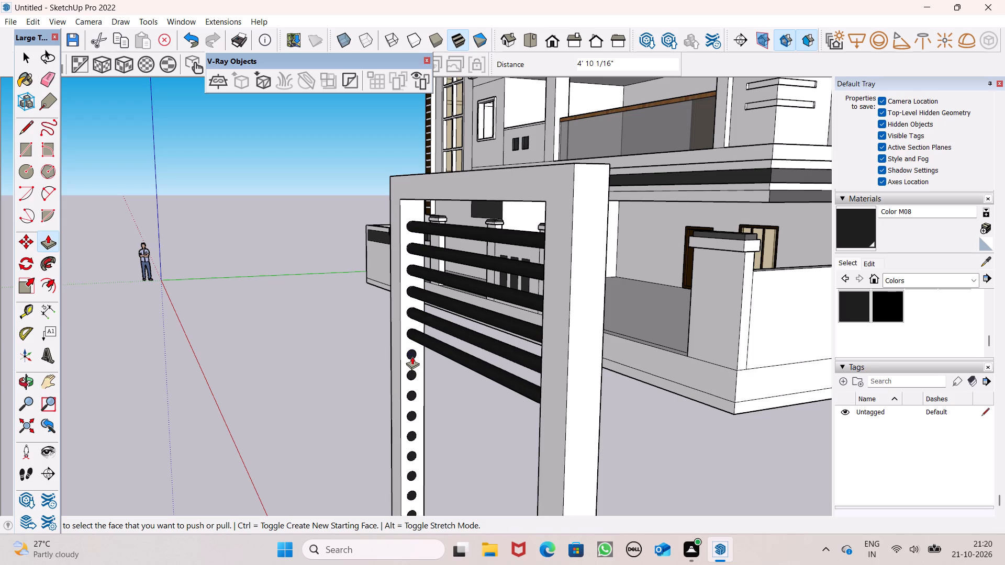
drag(412, 356, 548, 423)
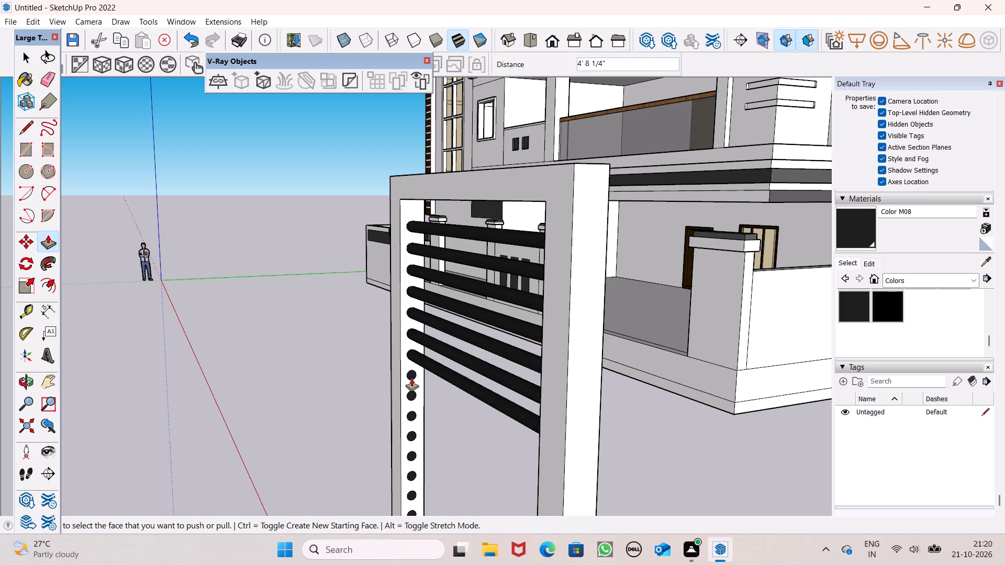
drag(411, 374, 553, 466)
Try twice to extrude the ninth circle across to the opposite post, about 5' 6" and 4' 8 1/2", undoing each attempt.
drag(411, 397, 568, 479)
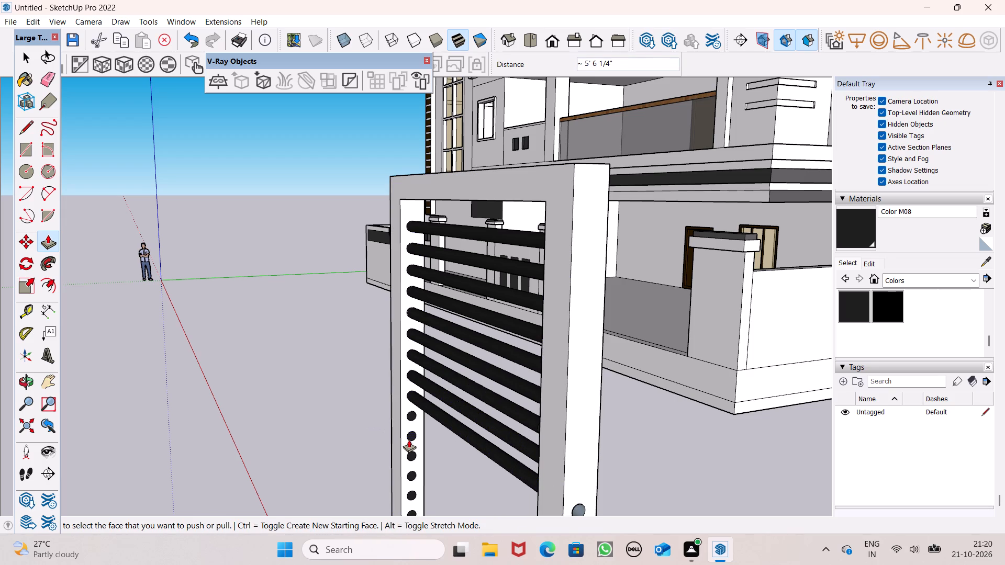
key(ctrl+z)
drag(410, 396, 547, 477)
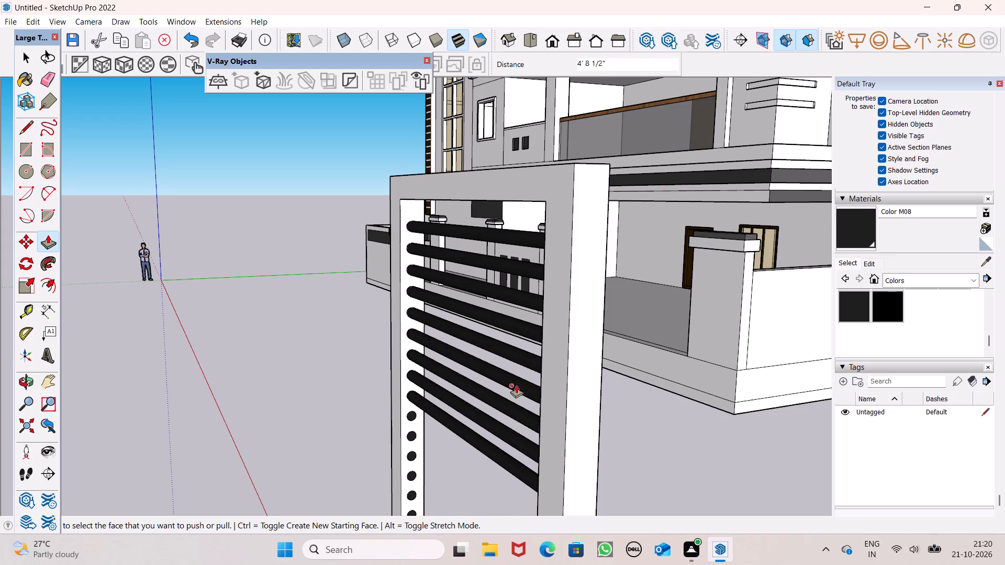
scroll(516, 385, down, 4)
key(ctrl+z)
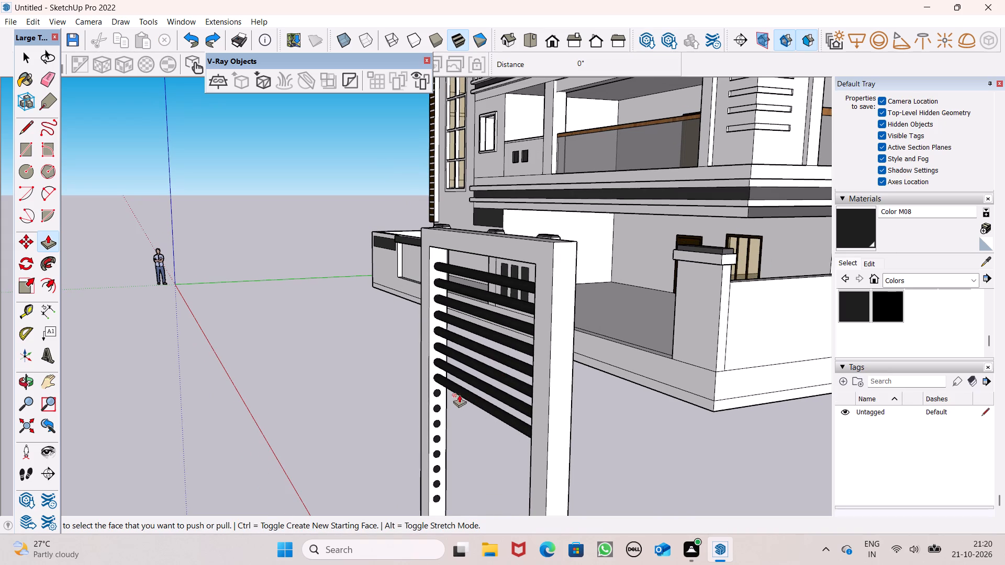
Extrude the ninth to twelfth circles from the top across the frame opening to the opposite post, making the twelfth about 4' 4 9/16" long.
drag(438, 392, 501, 424)
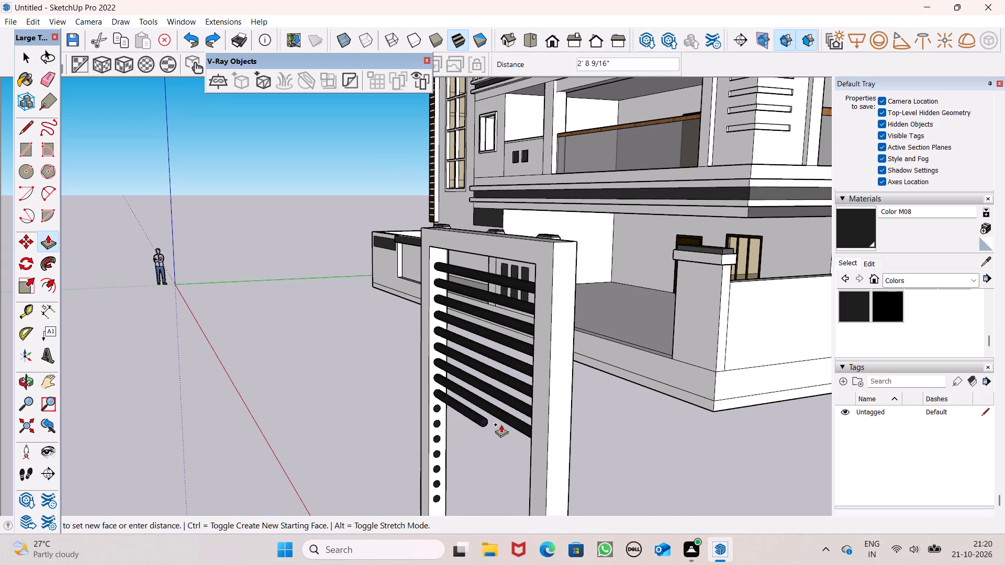
drag(501, 424, 529, 440)
drag(437, 409, 456, 421)
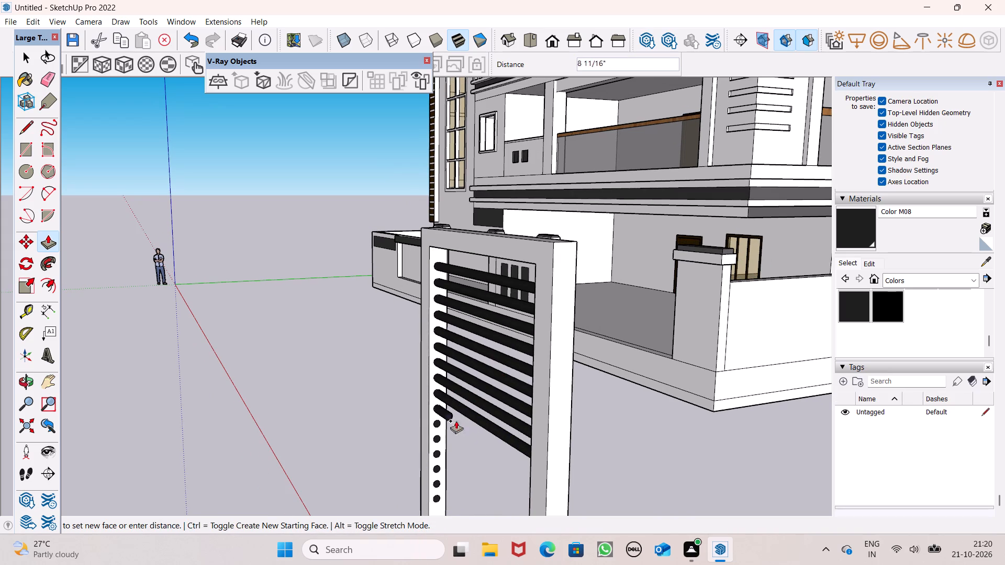
drag(456, 421, 528, 464)
drag(439, 424, 441, 424)
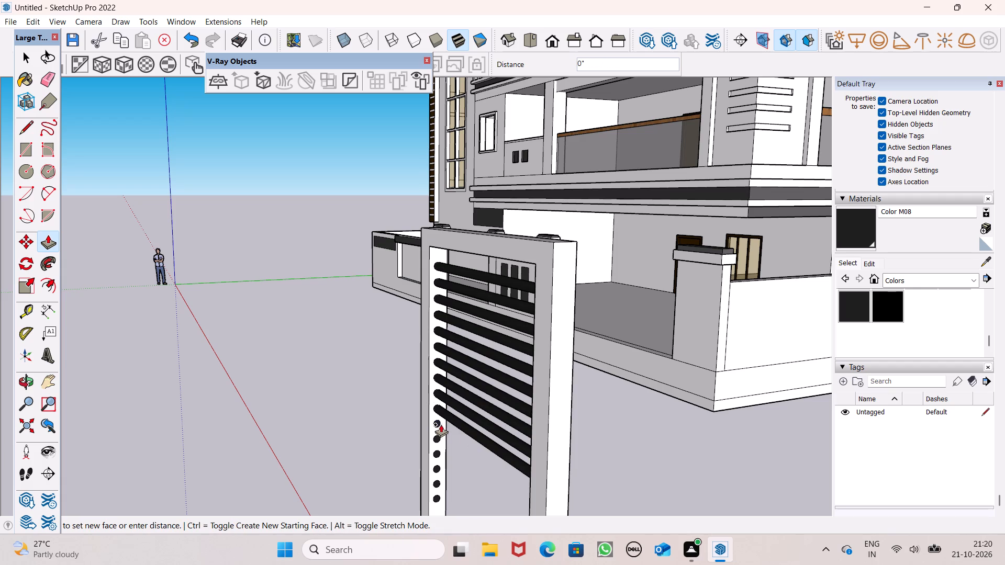
drag(441, 424, 540, 472)
scroll(467, 355, down, 3)
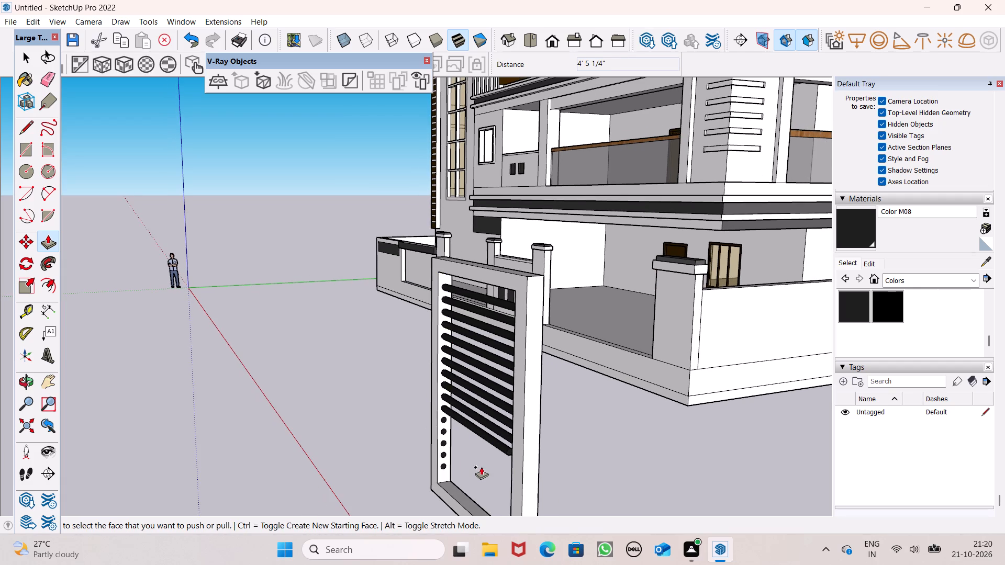
scroll(481, 467, up, 5)
drag(385, 333, 706, 465)
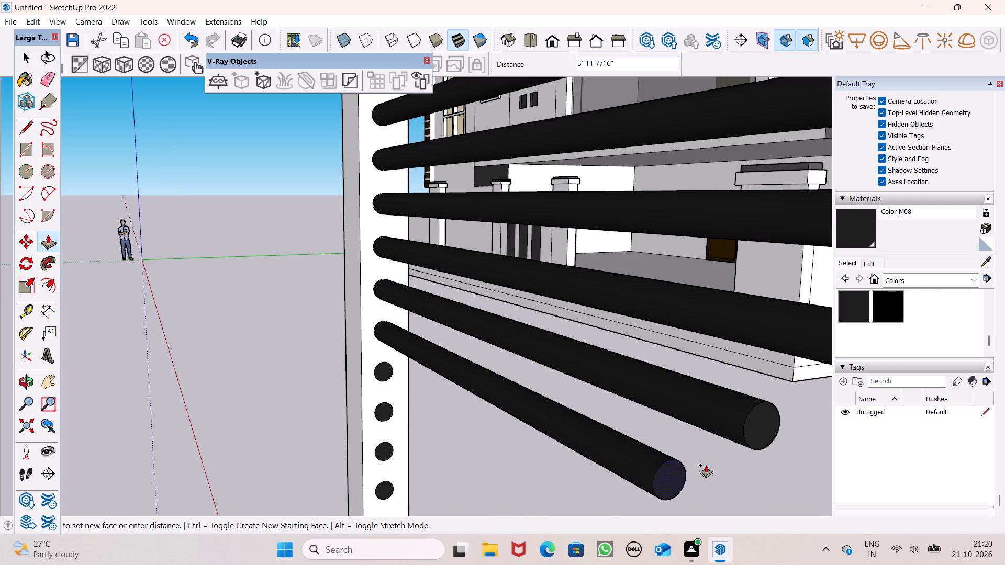
drag(706, 465, 763, 485)
scroll(487, 300, down, 7)
scroll(479, 335, up, 7)
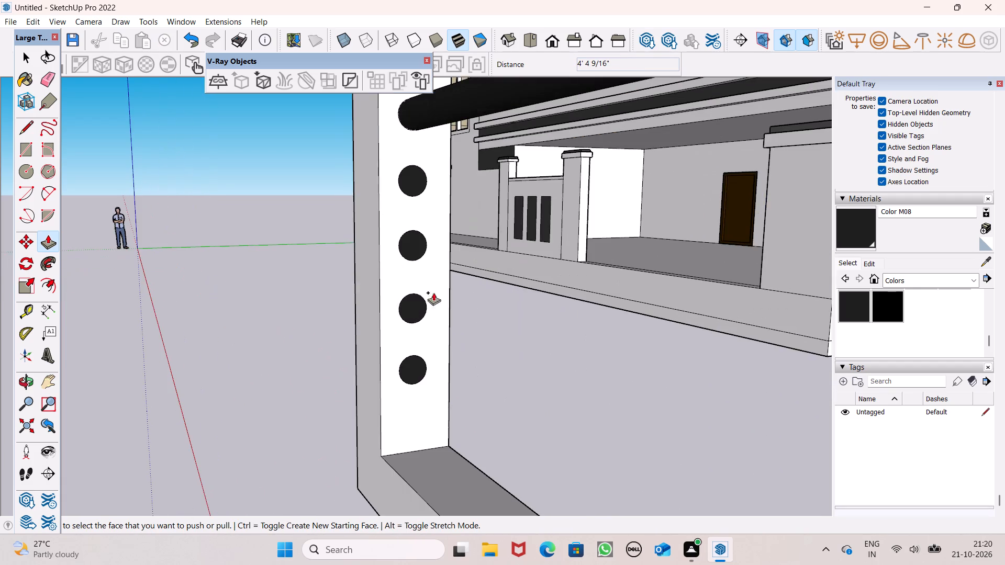
scroll(407, 270, down, 3)
scroll(404, 251, up, 2)
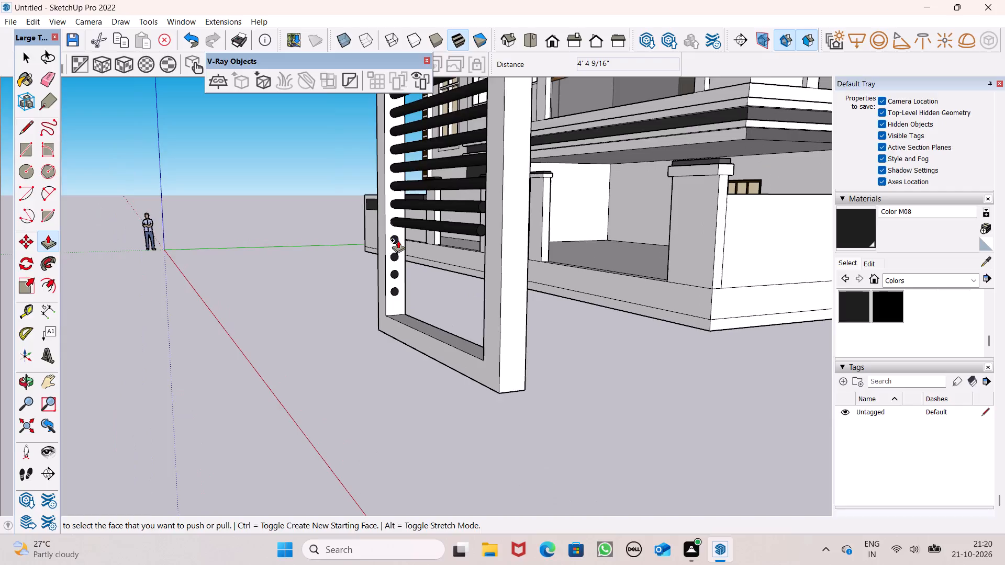
Extrude the thirteenth to sixteenth circles to the opposite post, about 4' 8 13/16", 5' 3 3/4", 4' 11 13/16" and 4' 9 1/8", undoing overlong attempts.
drag(396, 239, 506, 284)
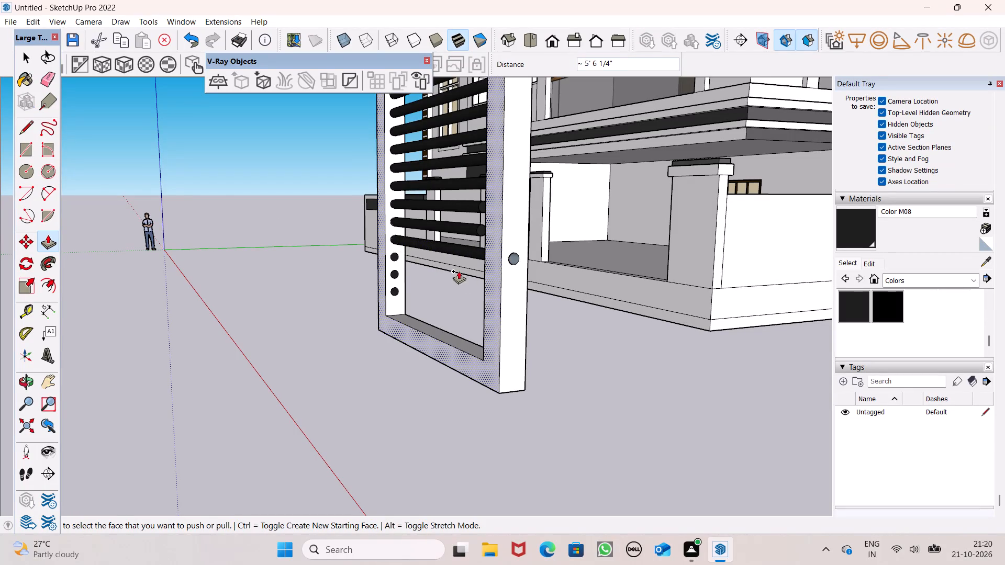
key(ctrl+z)
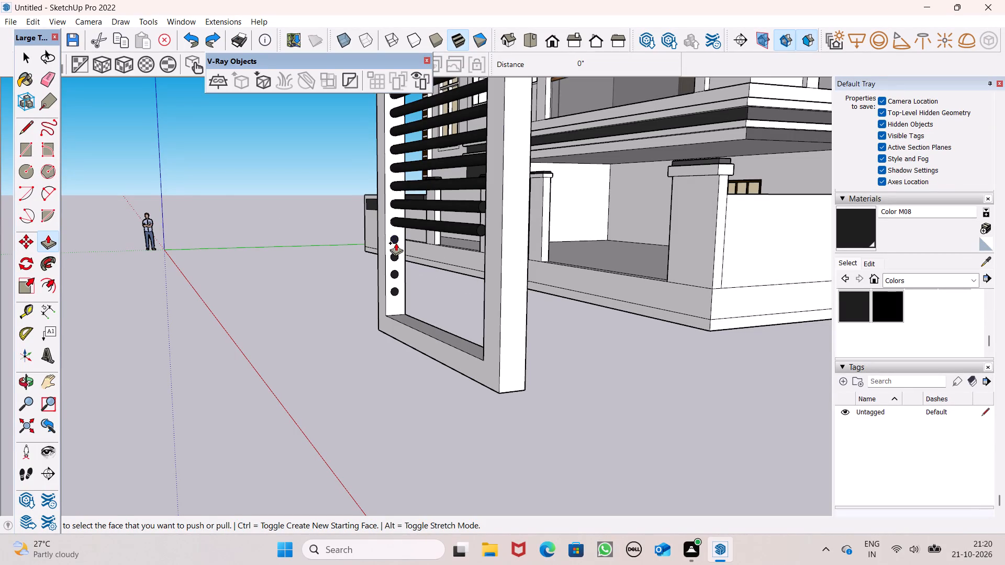
drag(396, 241, 491, 265)
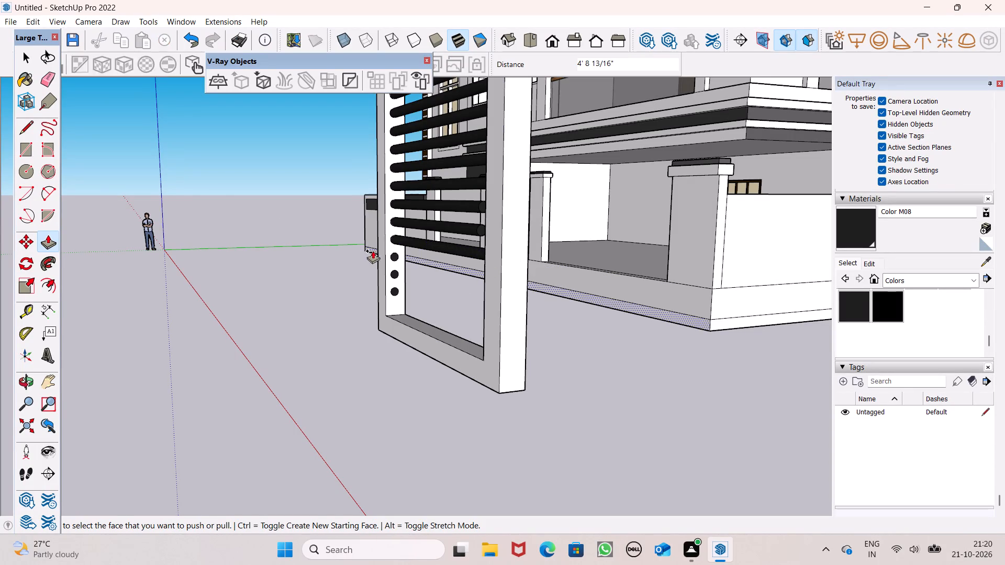
drag(395, 255, 506, 285)
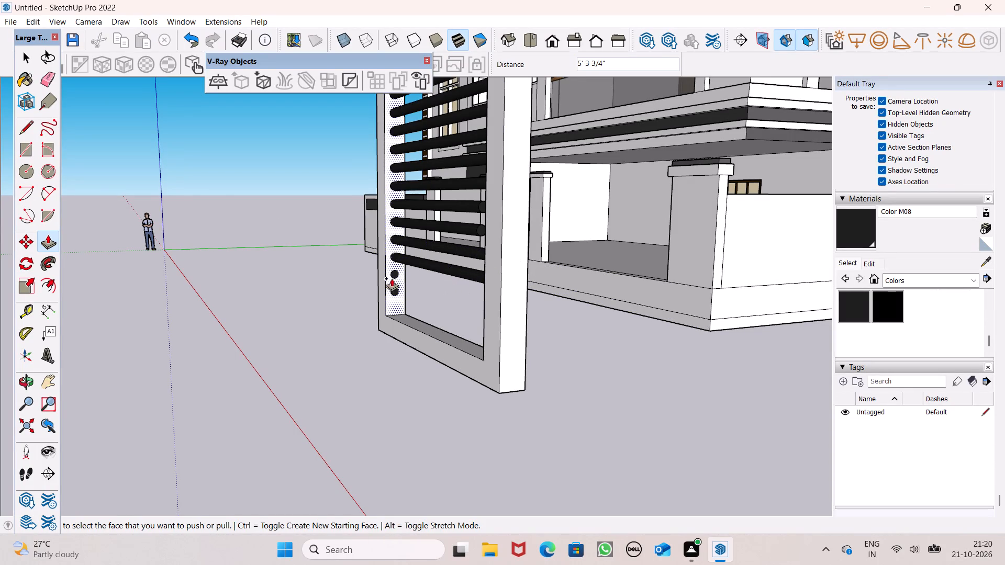
drag(394, 275, 496, 307)
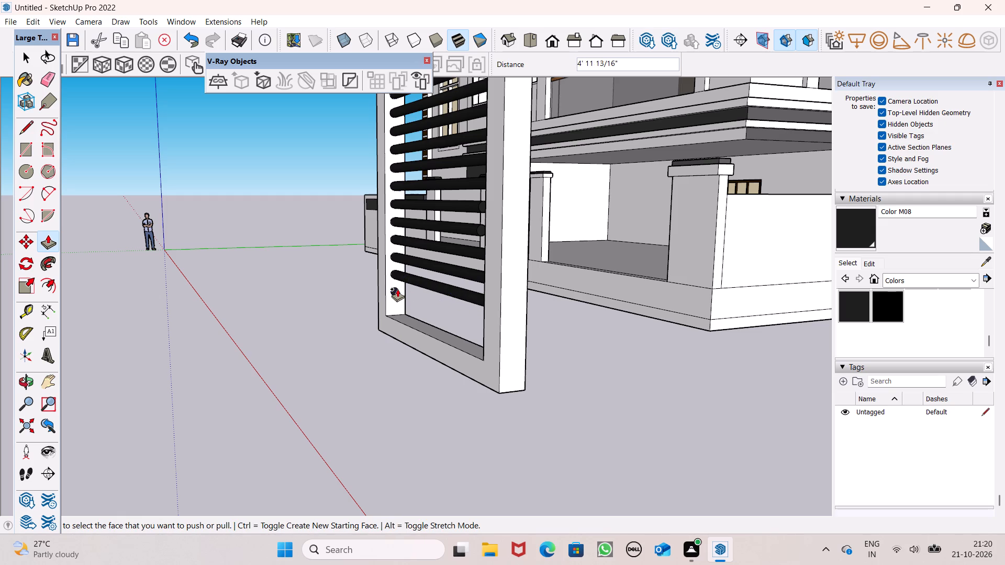
drag(396, 289, 502, 312)
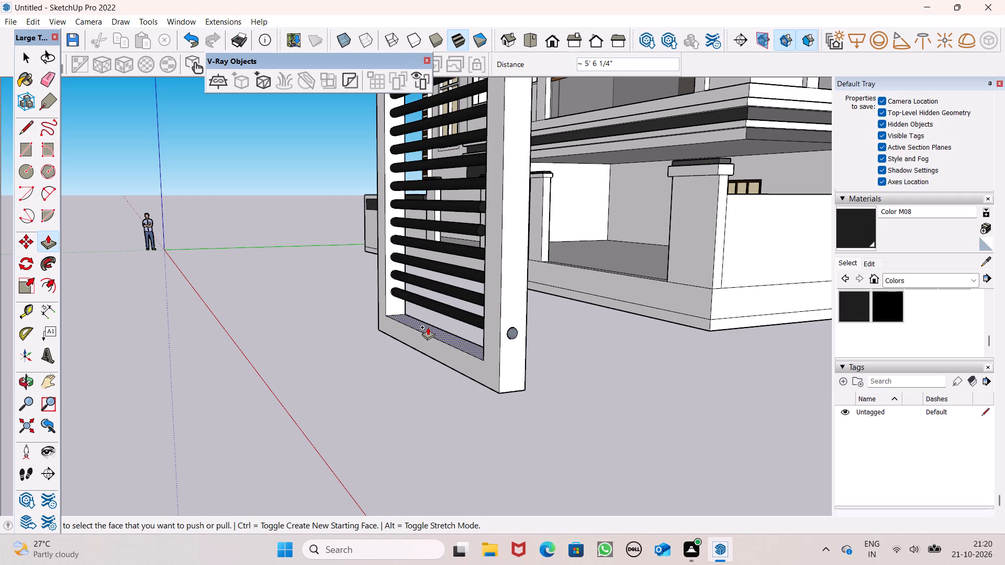
key(ctrl+z)
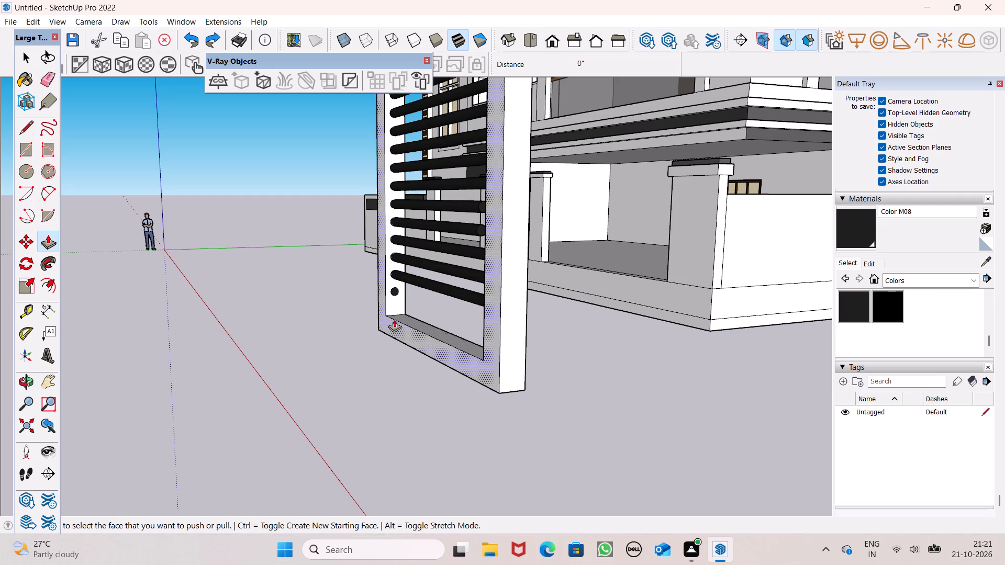
drag(396, 291, 400, 292)
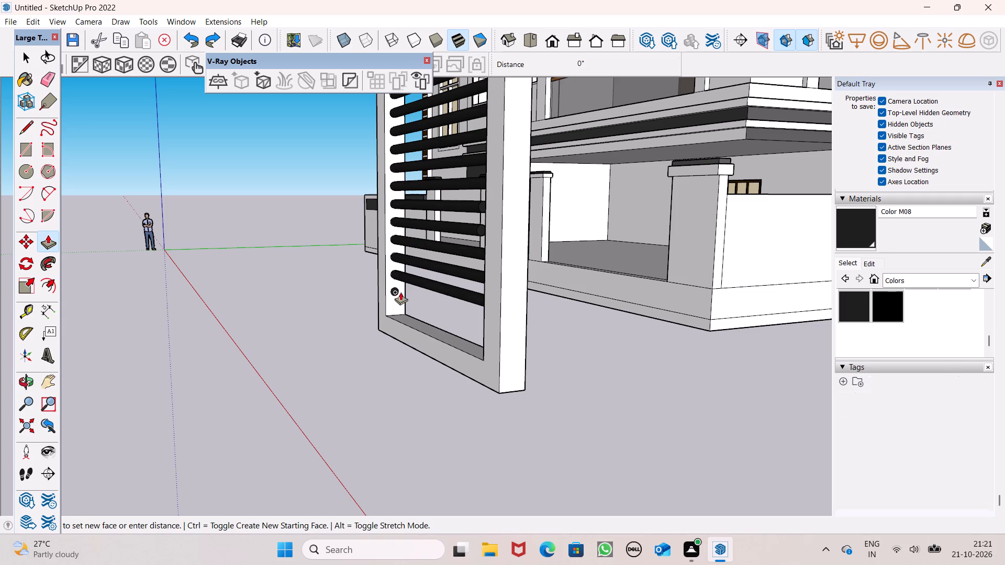
drag(400, 292, 493, 322)
Extend the free end of the topmost bar by about 2" to meet the opposite post.
scroll(451, 317, down, 1)
middle_drag(451, 342, 451, 342)
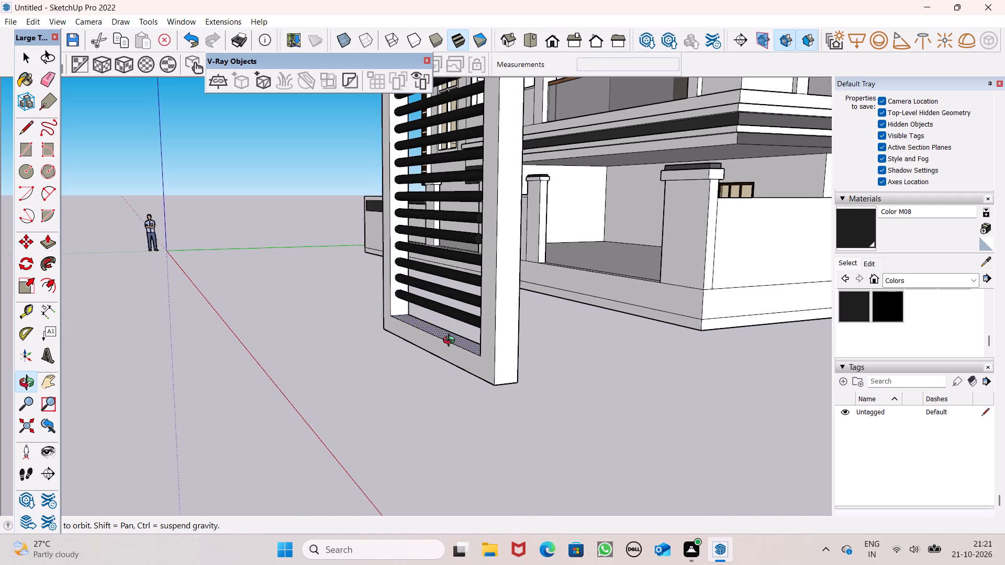
middle_drag(451, 342, 623, 350)
scroll(604, 331, down, 3)
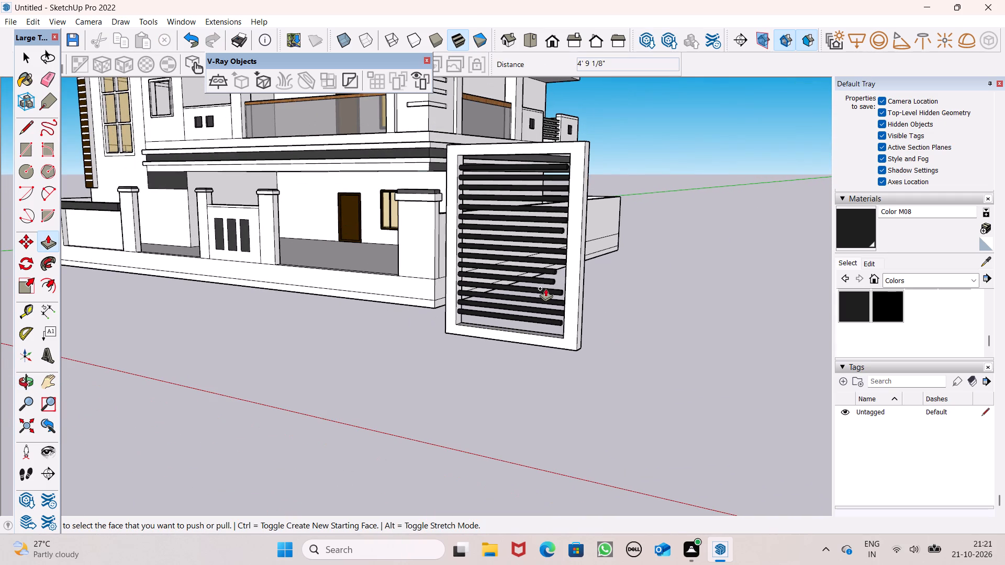
scroll(582, 205, up, 1)
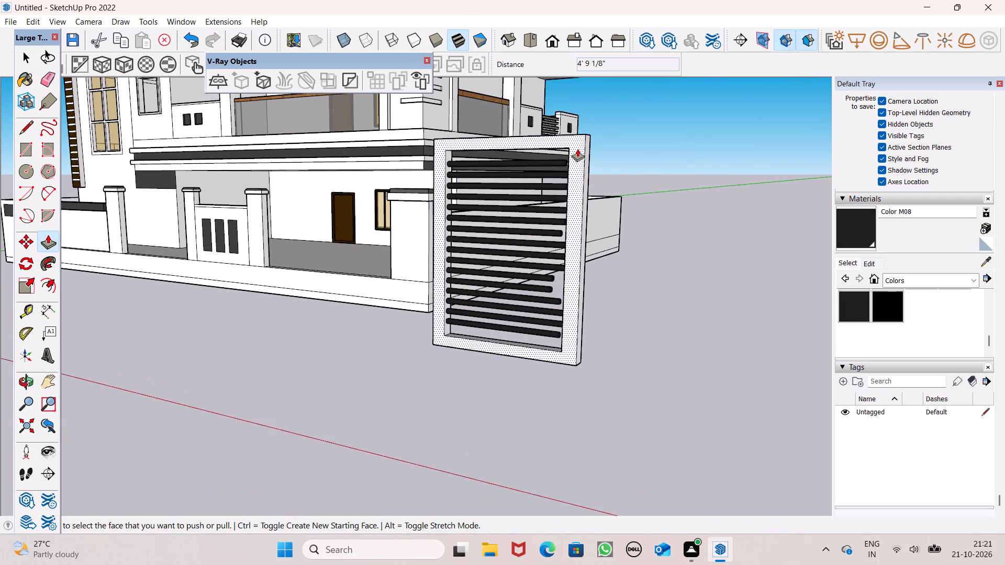
scroll(577, 149, up, 4)
scroll(580, 193, up, 8)
middle_drag(549, 155, 641, 173)
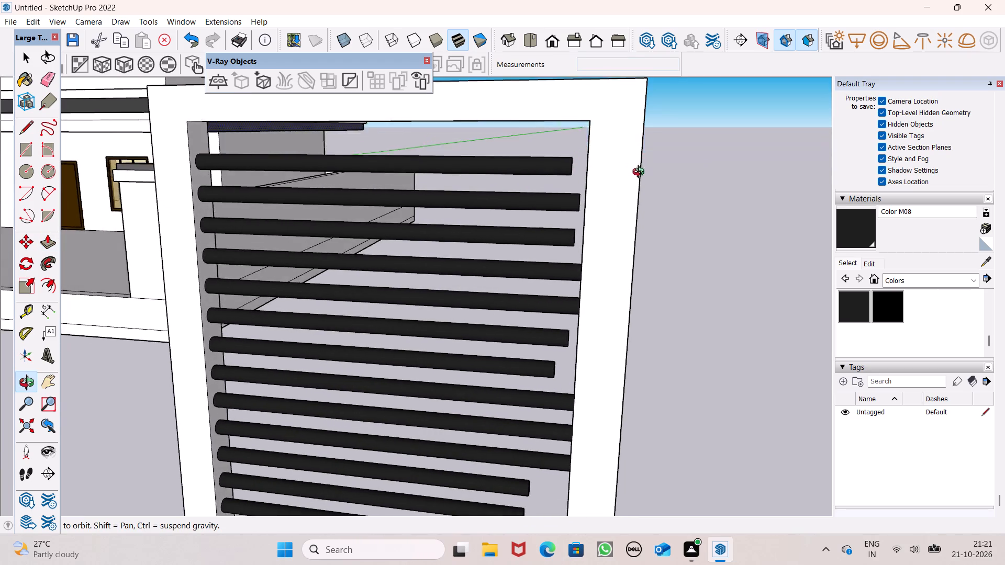
middle_drag(641, 173, 597, 209)
scroll(599, 209, up, 7)
scroll(566, 185, down, 4)
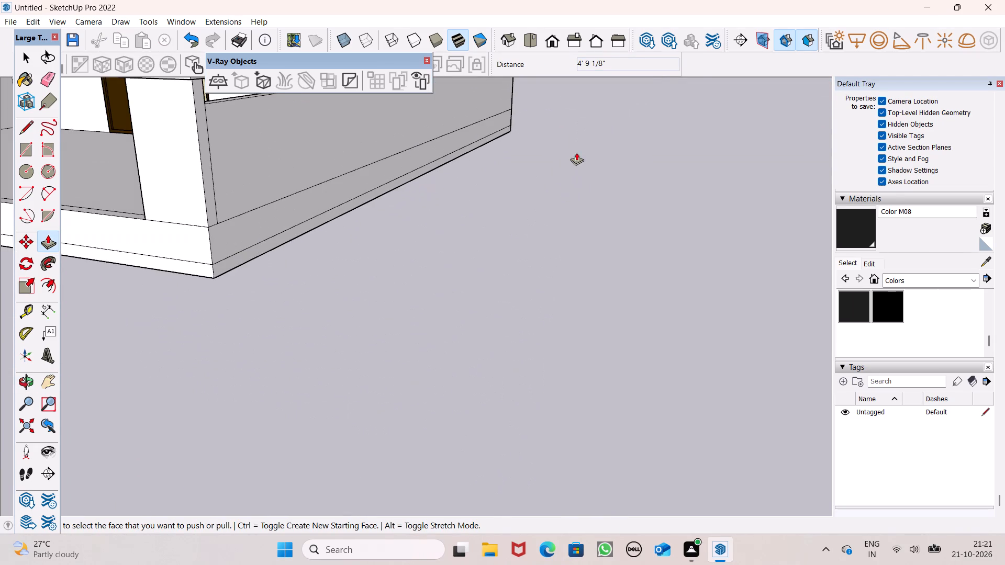
middle_drag(577, 152, 554, 173)
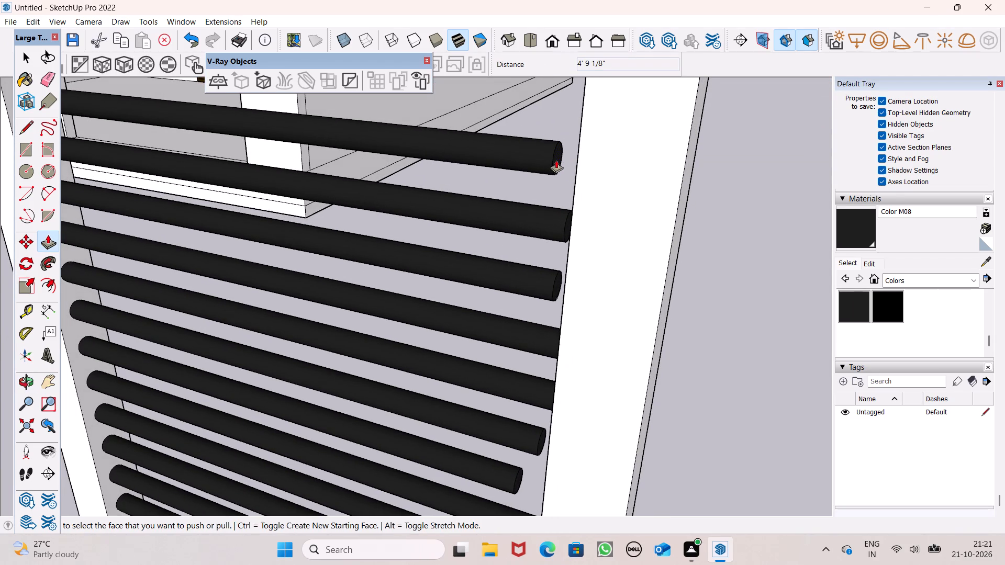
drag(556, 160, 583, 165)
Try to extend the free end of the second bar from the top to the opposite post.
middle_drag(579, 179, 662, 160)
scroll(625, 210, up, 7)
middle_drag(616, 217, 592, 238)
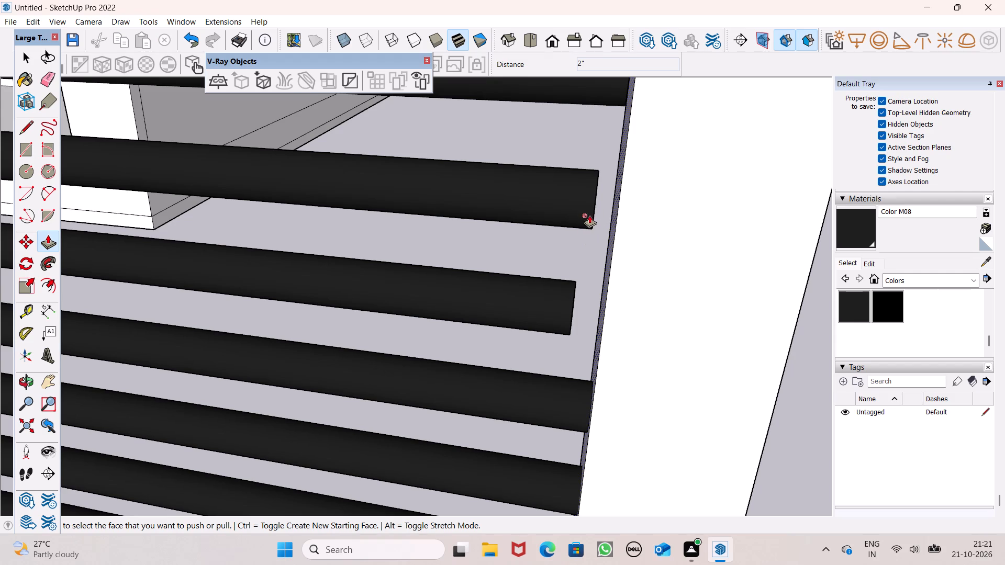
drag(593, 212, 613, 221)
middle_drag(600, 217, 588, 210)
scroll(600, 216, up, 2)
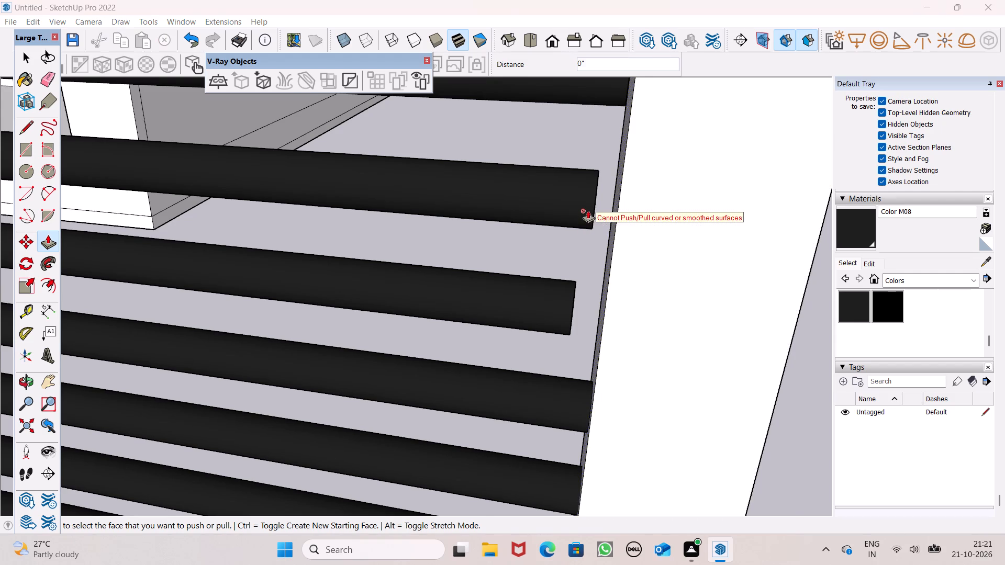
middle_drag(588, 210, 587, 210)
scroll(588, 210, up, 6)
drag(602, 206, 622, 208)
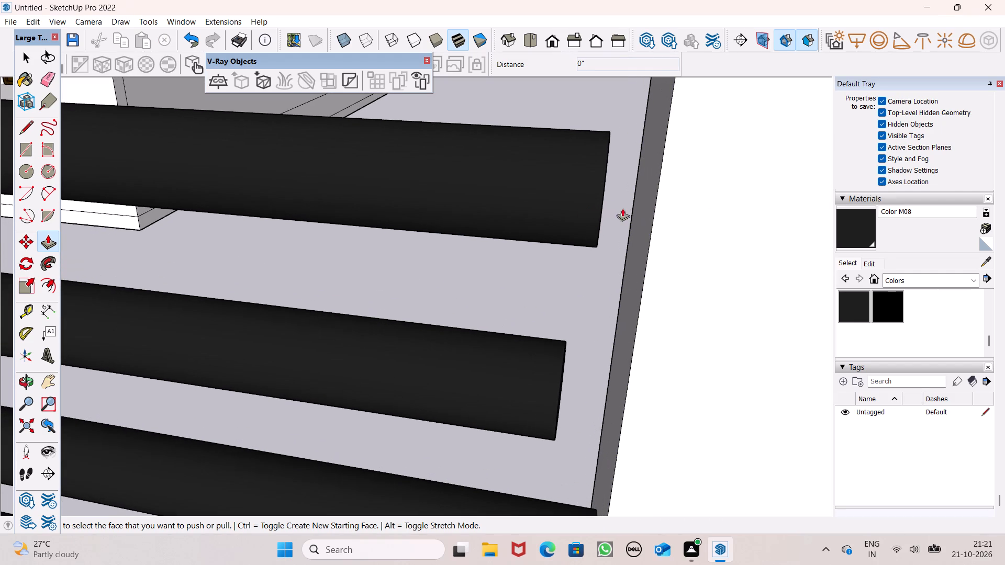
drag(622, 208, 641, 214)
Extend the free end of the bottom bar by about 2 3/8" to meet the post.
middle_drag(605, 216, 608, 220)
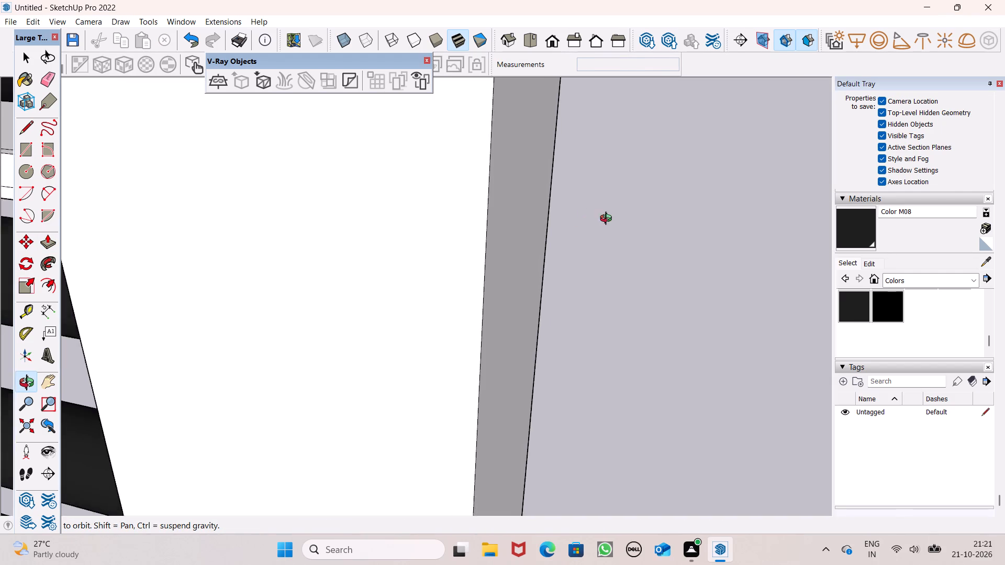
middle_drag(608, 220, 636, 220)
scroll(389, 188, down, 6)
scroll(447, 175, down, 10)
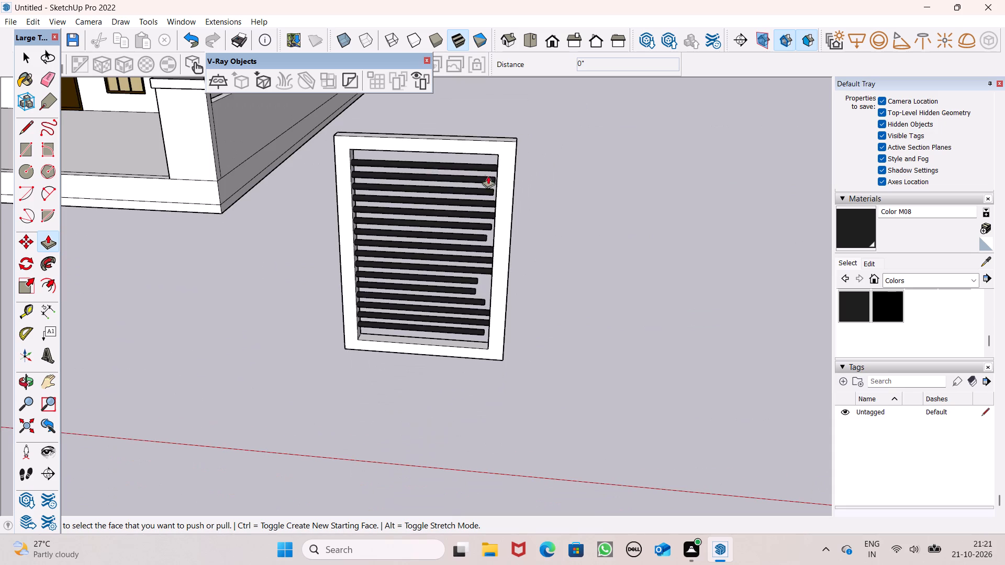
scroll(482, 278, up, 6)
middle_drag(489, 457, 444, 419)
scroll(445, 420, up, 1)
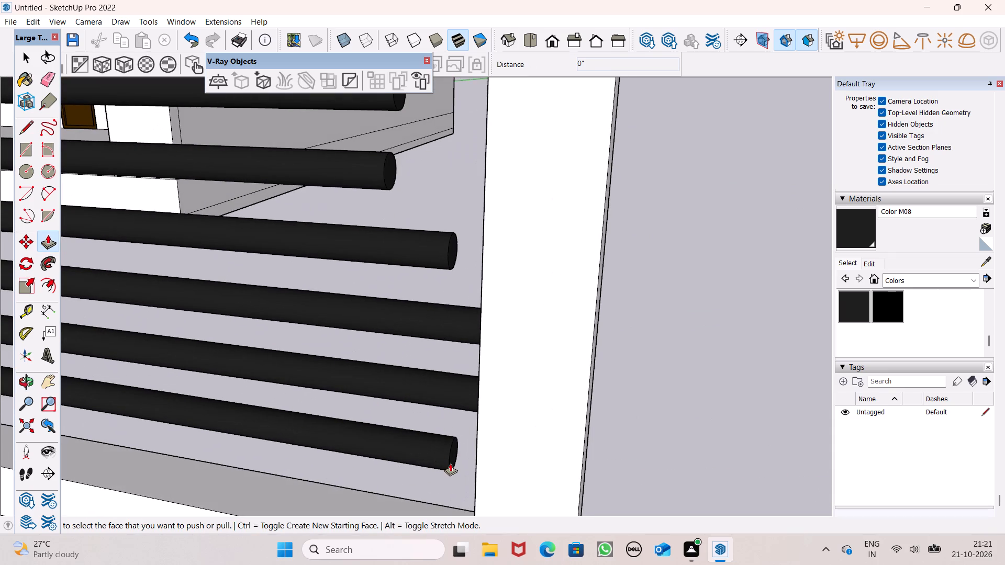
drag(451, 460, 485, 459)
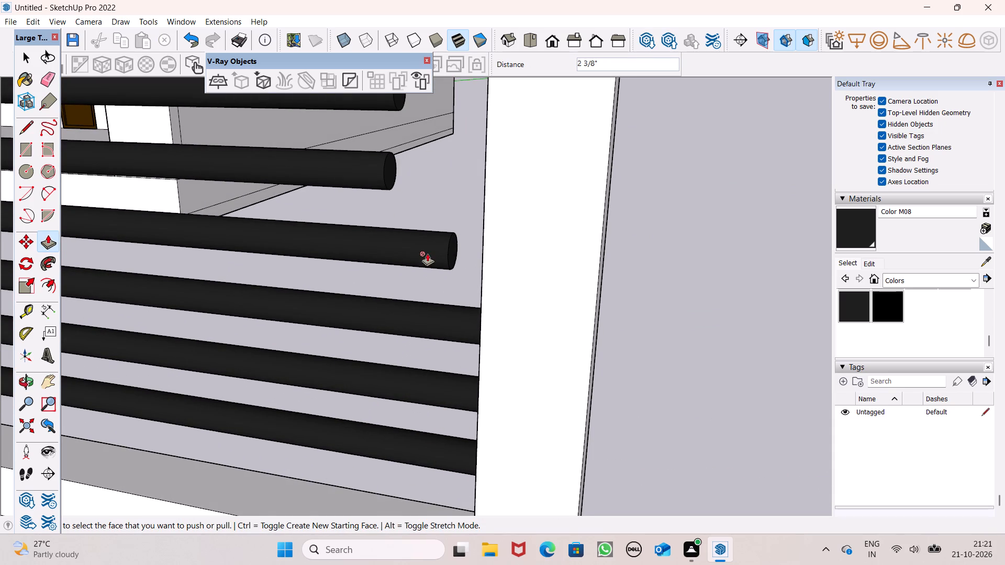
Extend the thirteenth, twelfth and eleventh bars from the top by about 3 7/16", 7 1/16" and 6 3/8" to reach the post.
drag(456, 253, 507, 261)
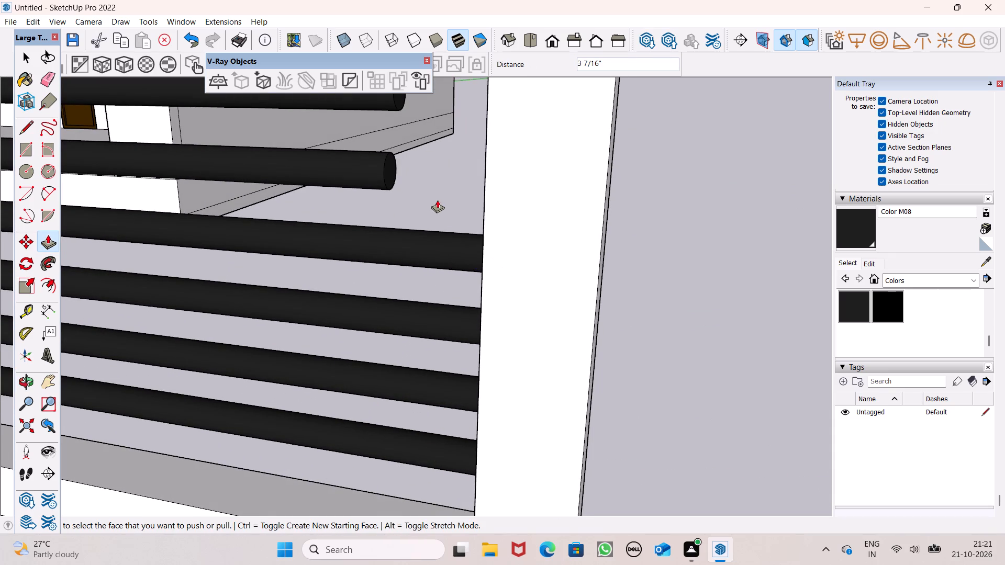
drag(392, 169, 499, 179)
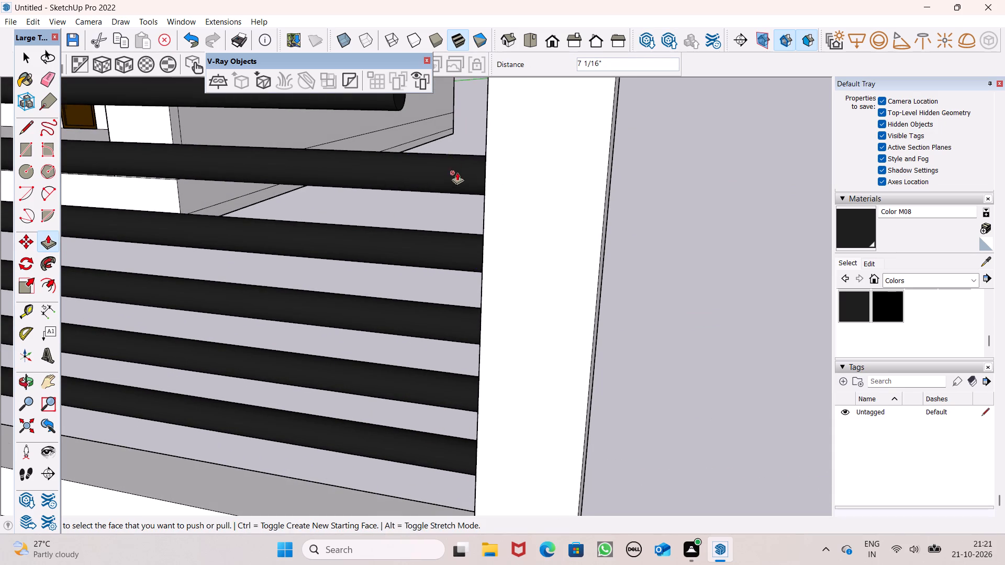
scroll(457, 172, down, 1)
middle_drag(475, 180, 519, 208)
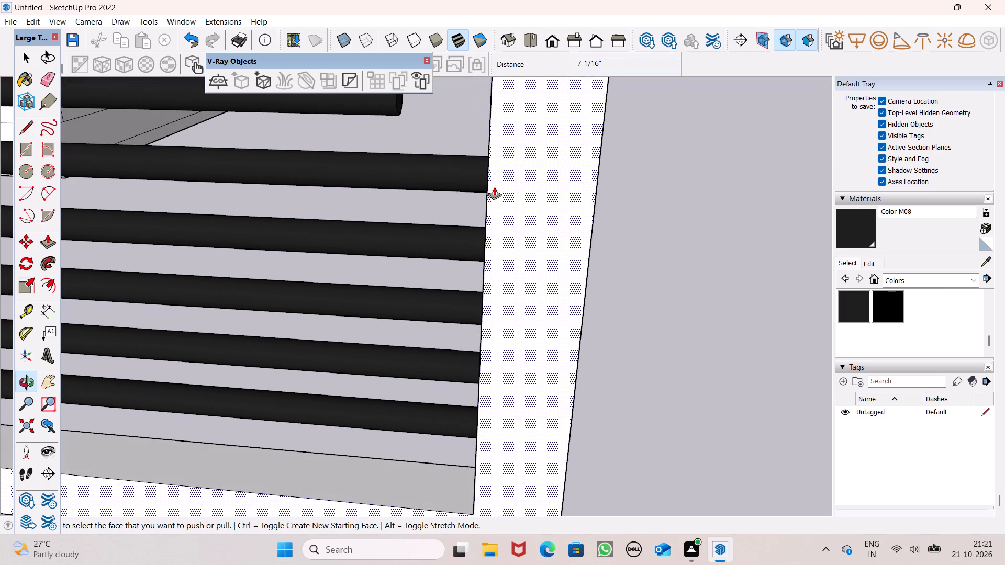
scroll(494, 187, down, 4)
middle_drag(451, 132, 353, 143)
drag(351, 133, 408, 151)
Extend the seventh and sixth bars from the top by about 3 9/16" and 1 3/8" to reach the post.
middle_drag(442, 159, 608, 117)
scroll(593, 151, down, 5)
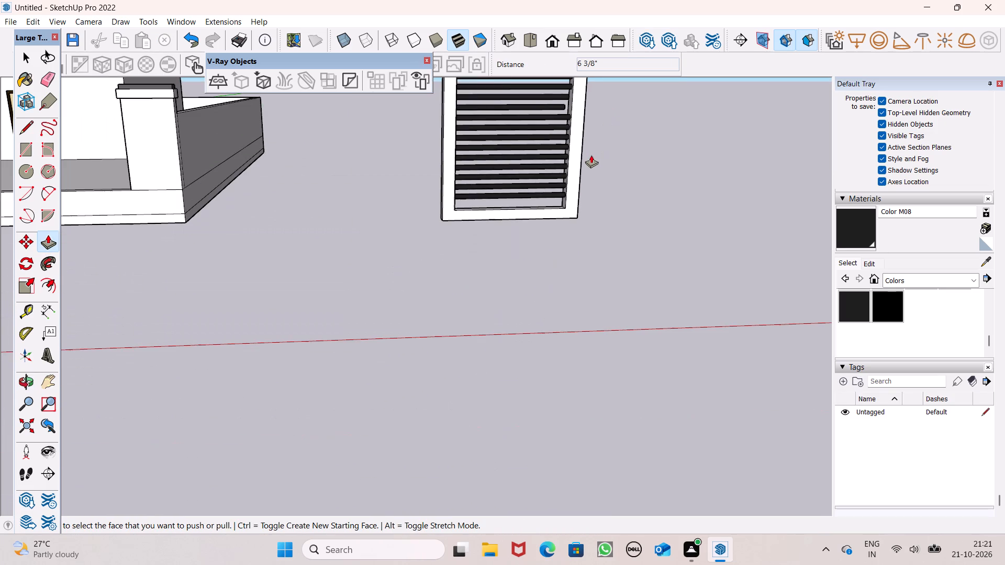
scroll(574, 106, up, 16)
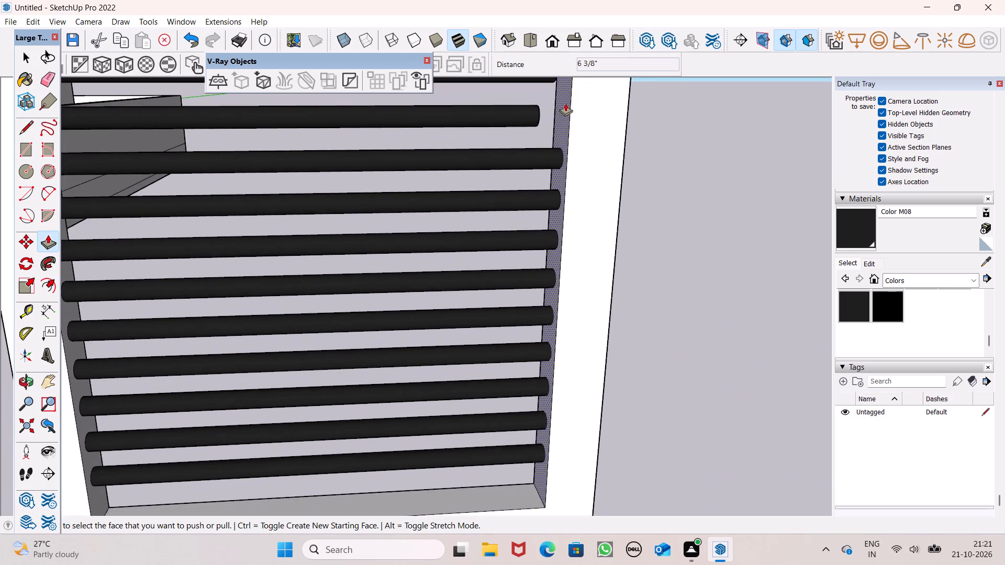
scroll(559, 101, up, 5)
middle_drag(568, 133, 420, 173)
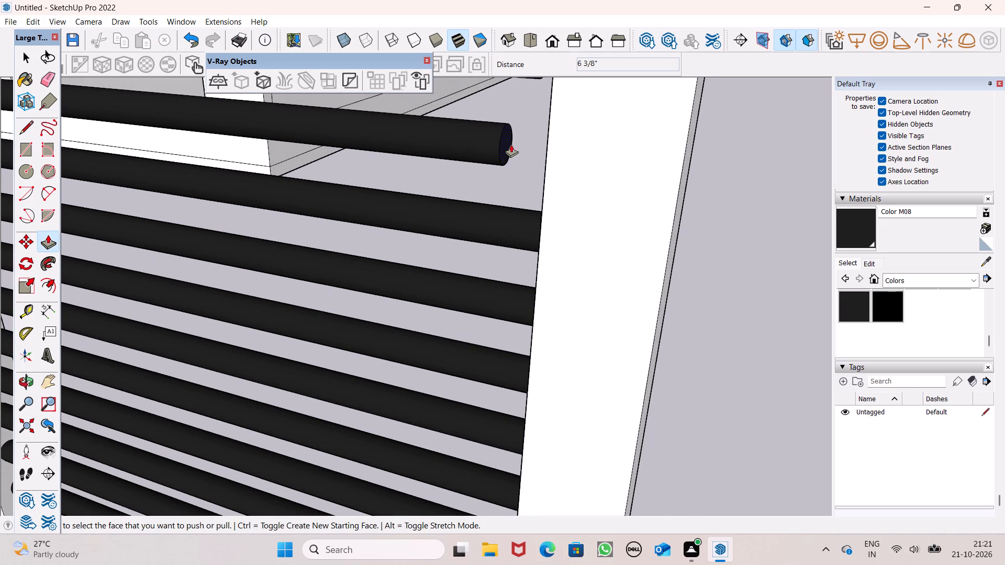
drag(506, 147, 566, 159)
scroll(549, 155, down, 8)
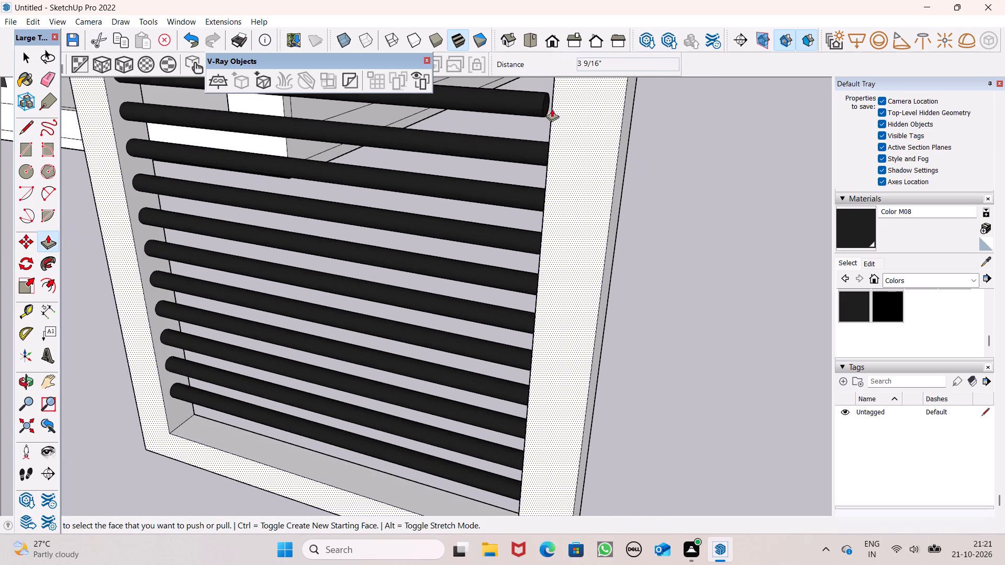
scroll(552, 109, up, 6)
drag(546, 107, 567, 121)
Extend the free end of the third bar from the top by about 1 9/16" to reach the post.
scroll(580, 132, down, 5)
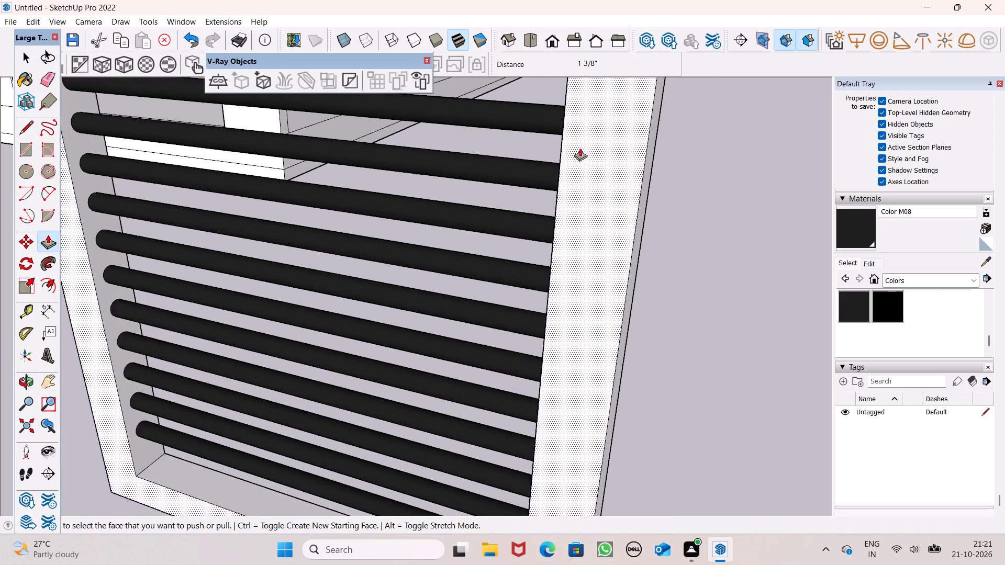
middle_drag(580, 148, 705, 124)
scroll(669, 154, down, 6)
scroll(668, 103, up, 5)
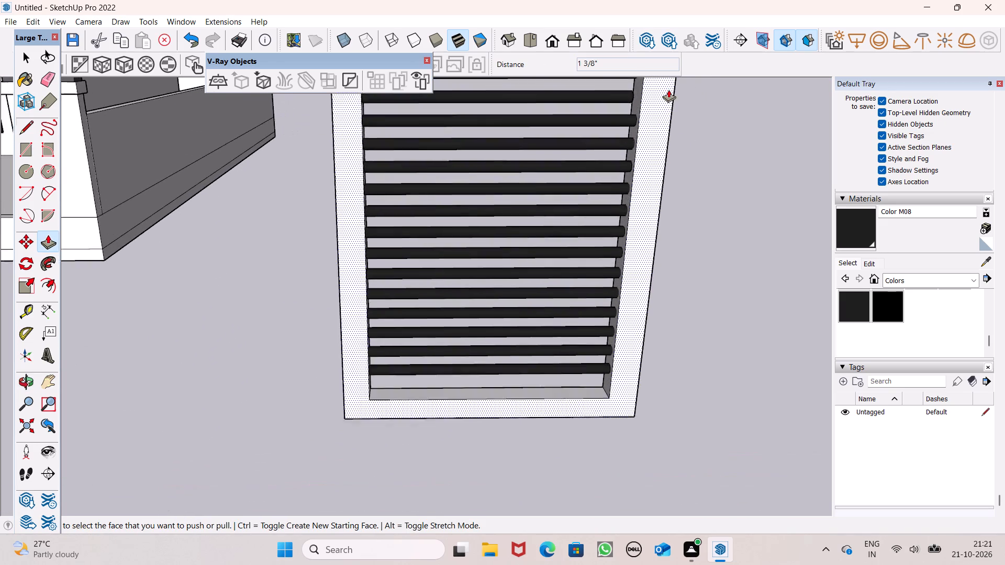
scroll(668, 89, up, 16)
middle_drag(653, 152, 612, 161)
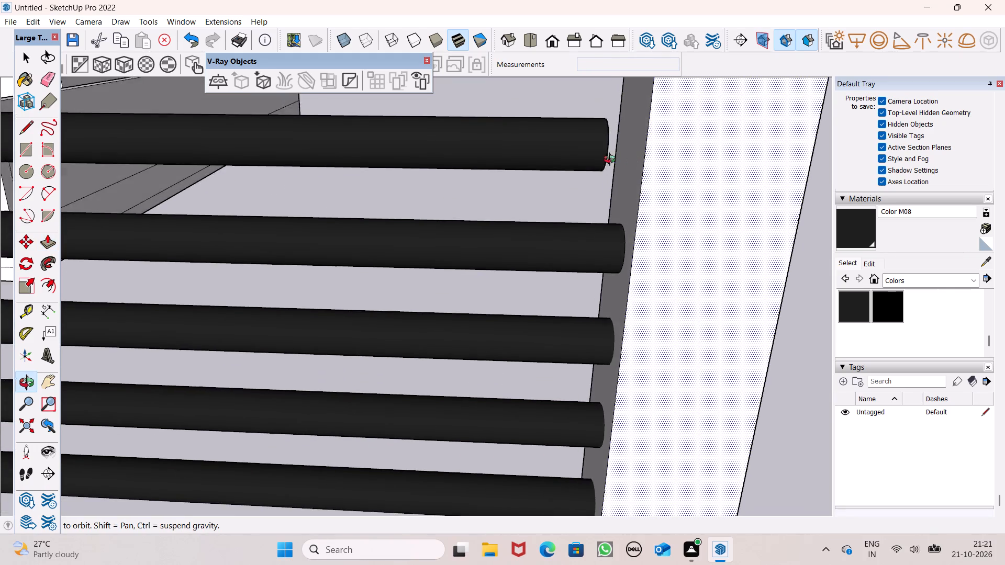
middle_drag(612, 161, 597, 159)
scroll(608, 238, up, 4)
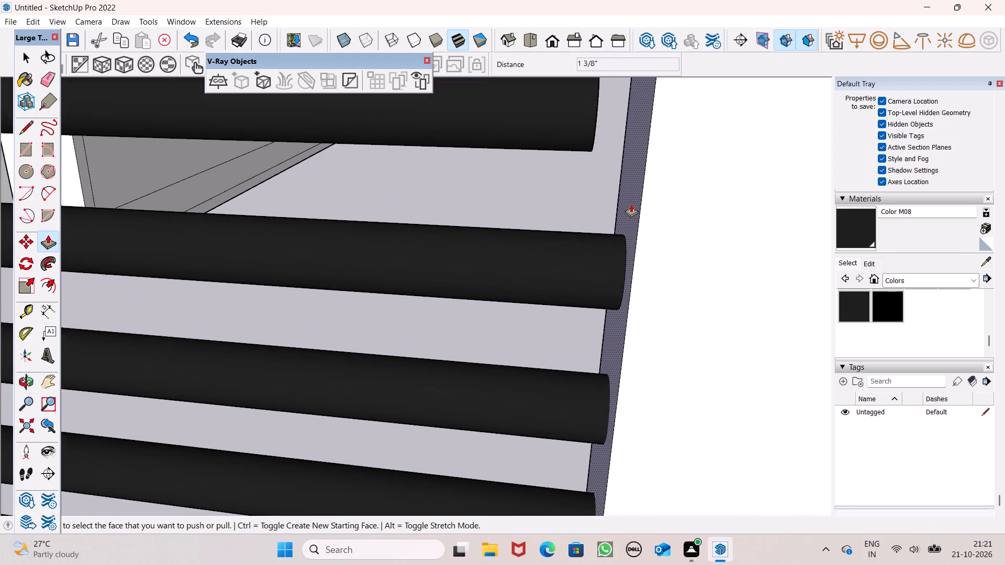
scroll(631, 204, up, 1)
drag(597, 96, 646, 114)
middle_drag(617, 141, 603, 144)
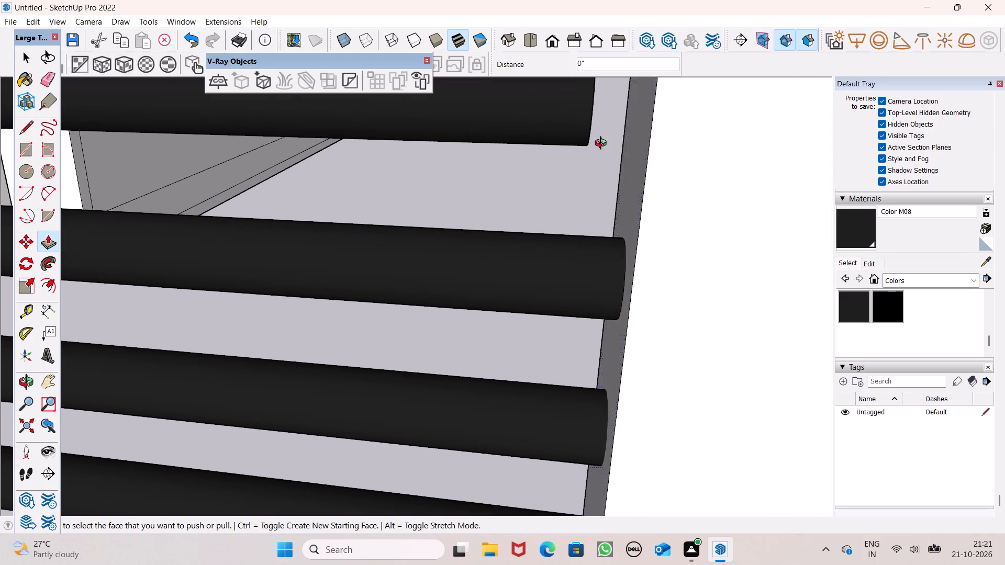
middle_drag(603, 144, 548, 162)
drag(595, 126, 662, 142)
Extend the free end of the second bar from the top by about 1 3/16" to reach the post.
scroll(609, 129, down, 20)
scroll(621, 91, up, 9)
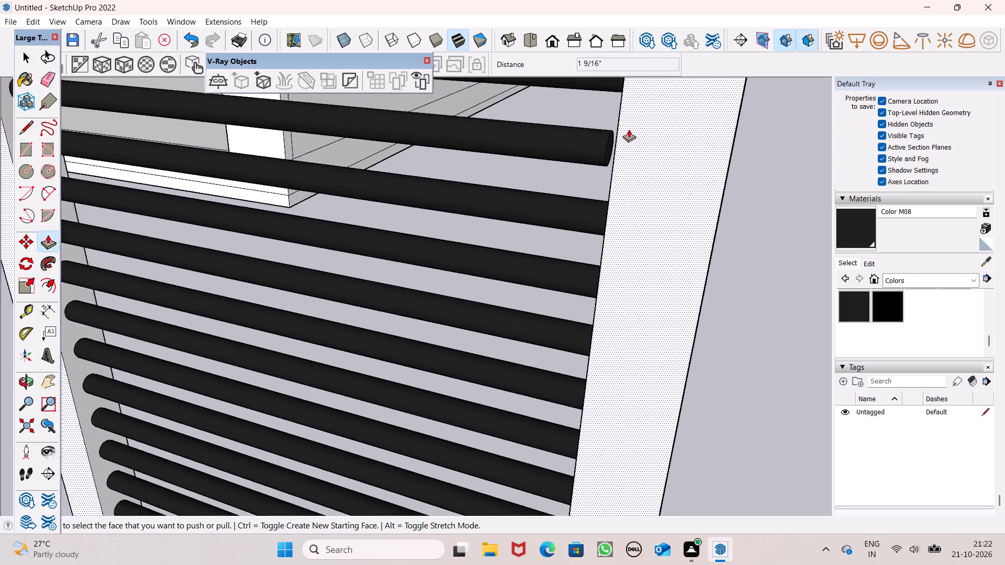
scroll(629, 129, up, 5)
drag(591, 167, 620, 181)
scroll(621, 174, down, 10)
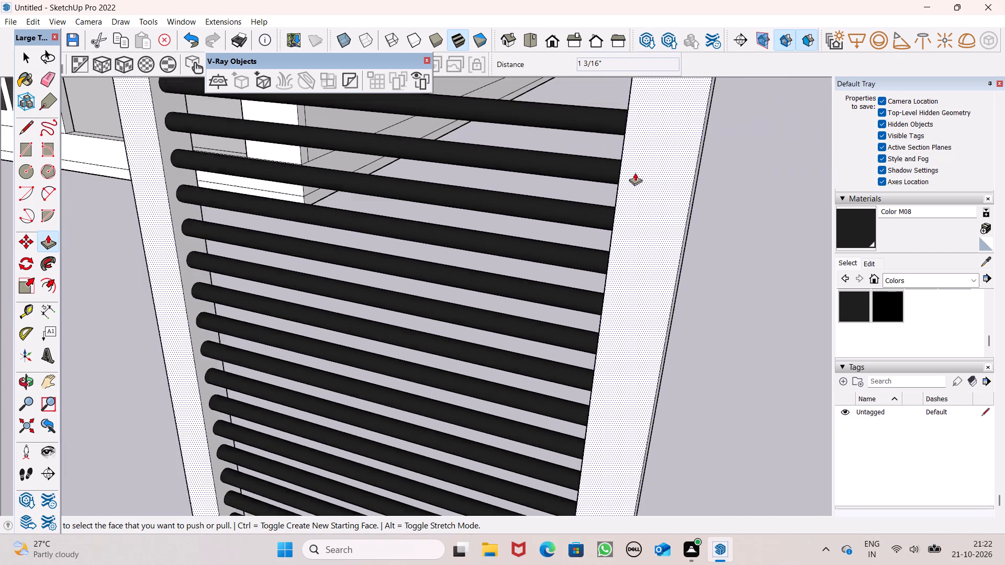
Paint the front face of the barred rectangular frame with Color M08.
scroll(635, 173, down, 6)
scroll(627, 138, up, 17)
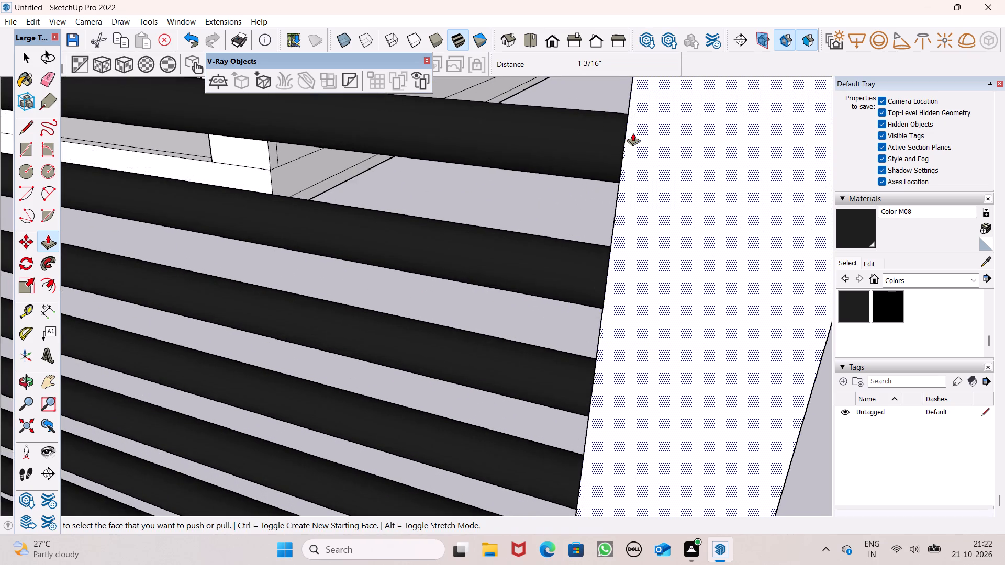
scroll(635, 133, down, 7)
scroll(663, 164, down, 14)
key(space)
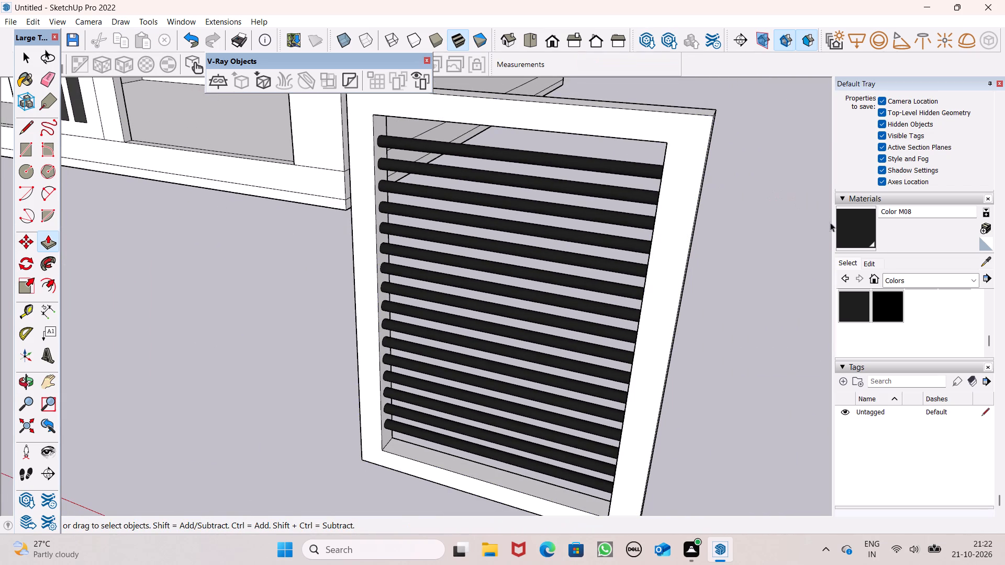
click(850, 240)
click(699, 141)
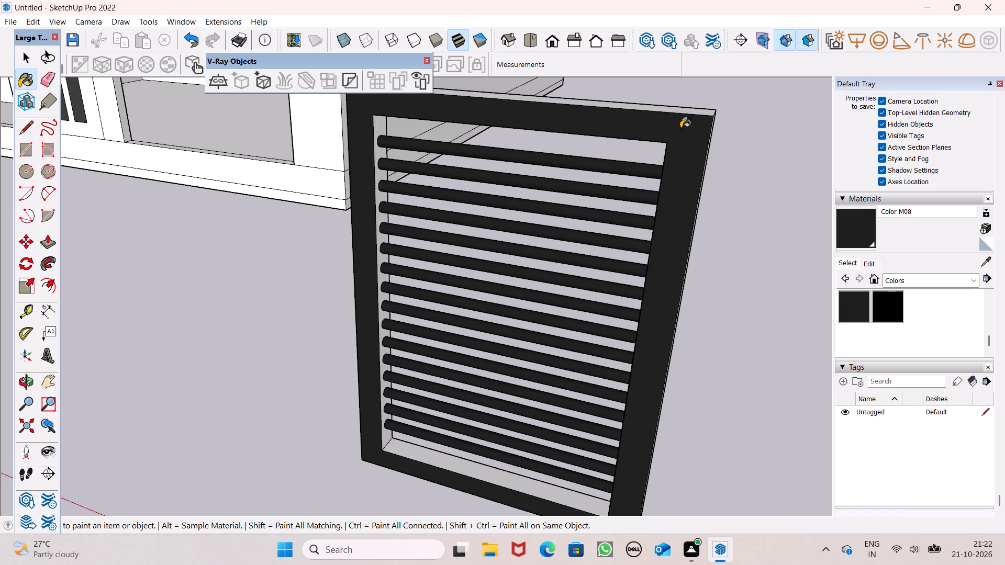
Paint the frame's top outer face and the inner face of one post with Color M08.
middle_drag(687, 141, 564, 252)
click(591, 223)
middle_drag(597, 238, 627, 180)
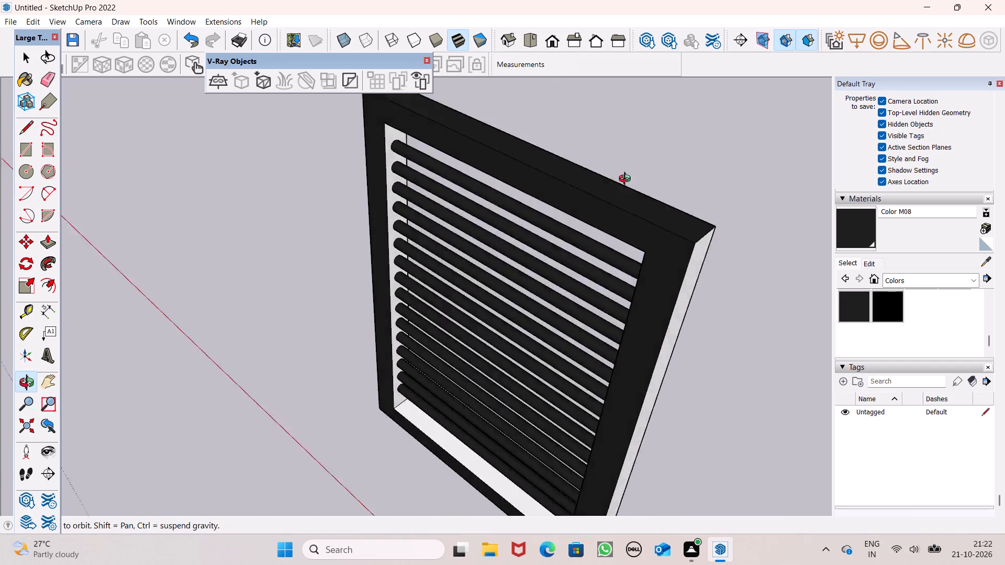
middle_drag(627, 180, 675, 41)
scroll(471, 292, up, 4)
click(249, 167)
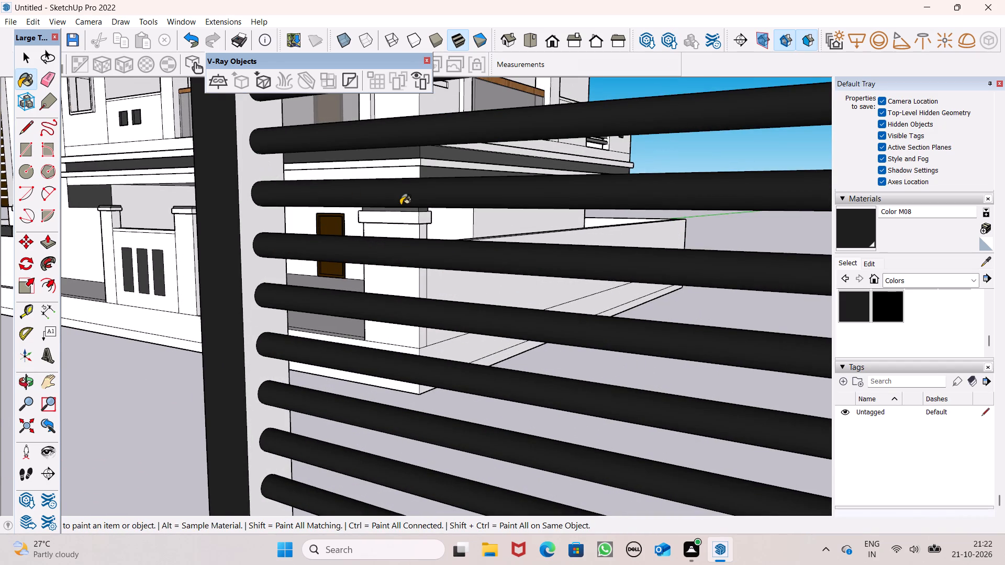
Paint the underside of the top rail and the inner face of the opposite post with Color M08.
scroll(404, 211, down, 5)
scroll(481, 232, down, 2)
middle_drag(490, 236, 723, 178)
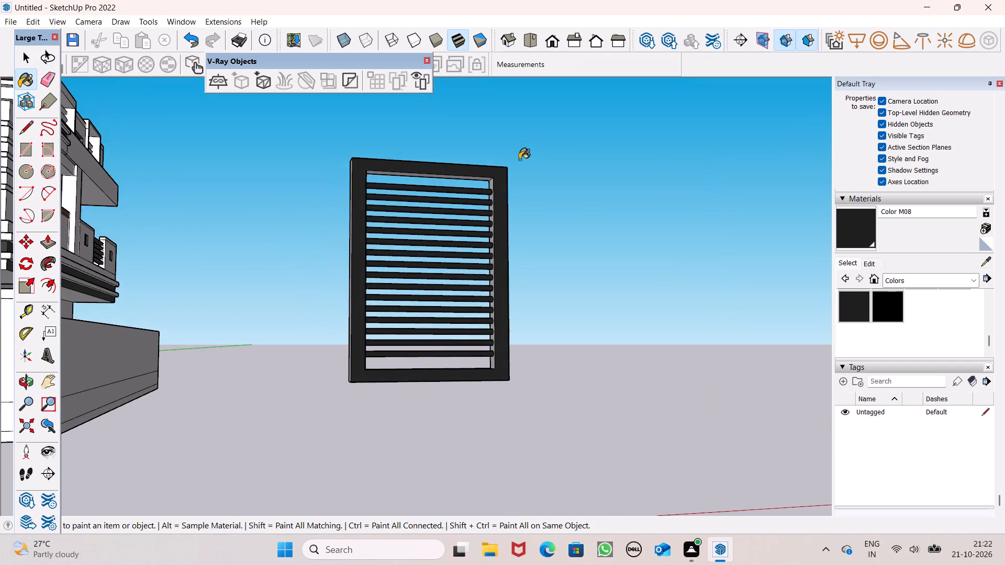
scroll(494, 155, up, 6)
scroll(492, 156, down, 4)
middle_drag(492, 160, 525, 128)
scroll(459, 202, up, 6)
click(488, 205)
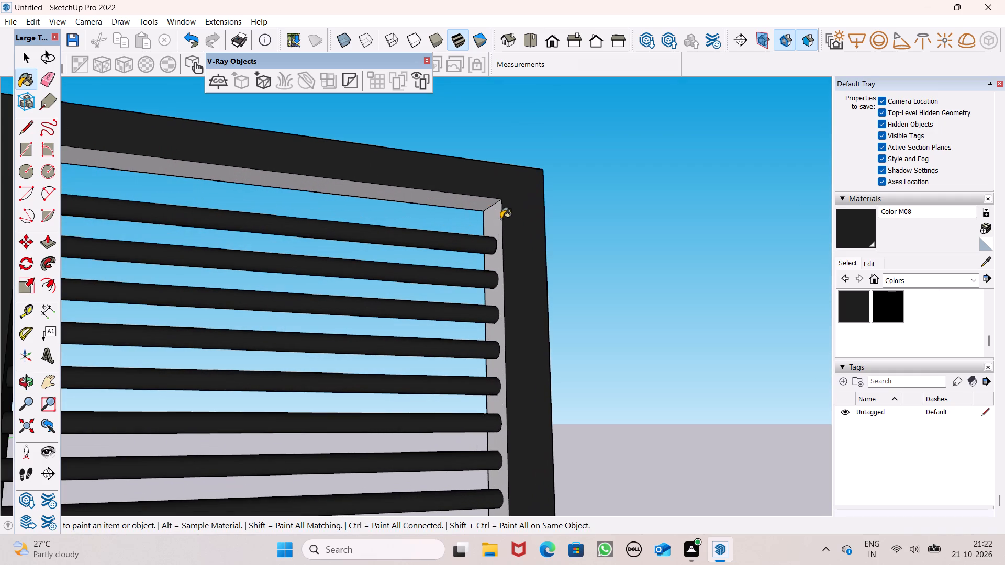
click(501, 219)
Paint the post's outer side face and the inner face of the bottom rail with Color M08.
scroll(509, 177, down, 12)
middle_drag(425, 241, 559, 274)
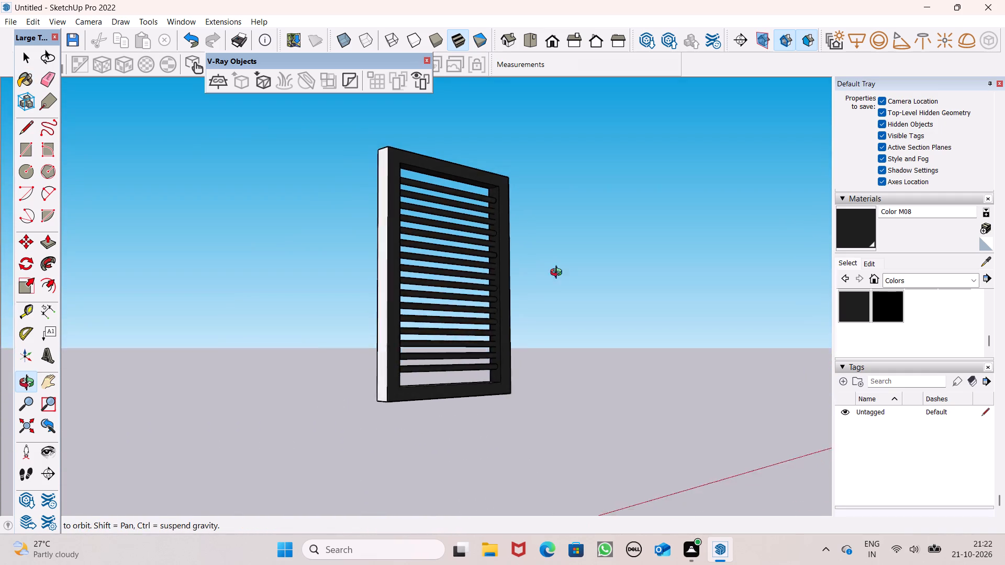
middle_drag(559, 274, 566, 275)
scroll(413, 347, up, 4)
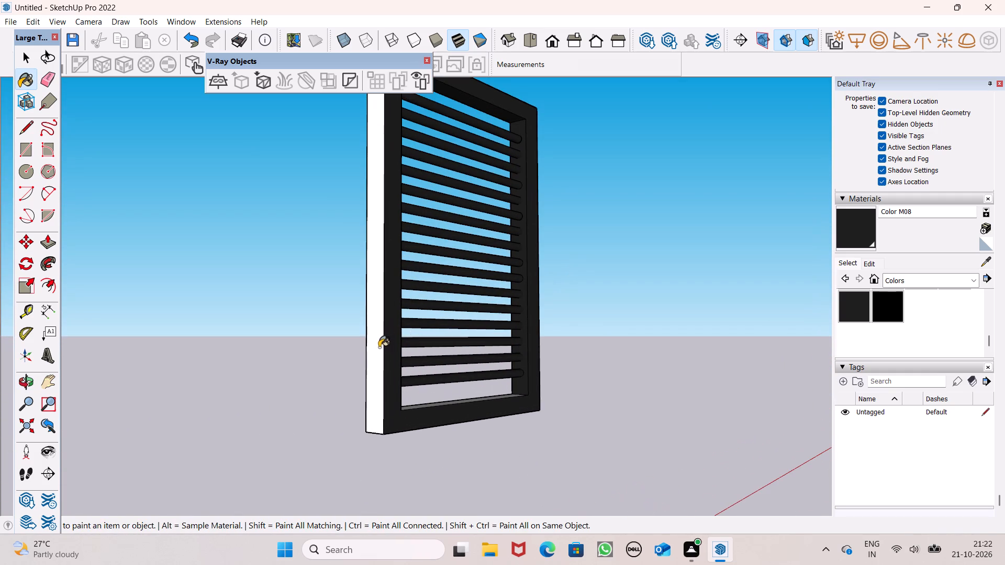
click(377, 347)
scroll(494, 420, up, 1)
middle_drag(495, 421, 435, 532)
click(398, 410)
Paint the frame's back face and its bottom outer face with Color M08.
middle_drag(421, 427, 499, 358)
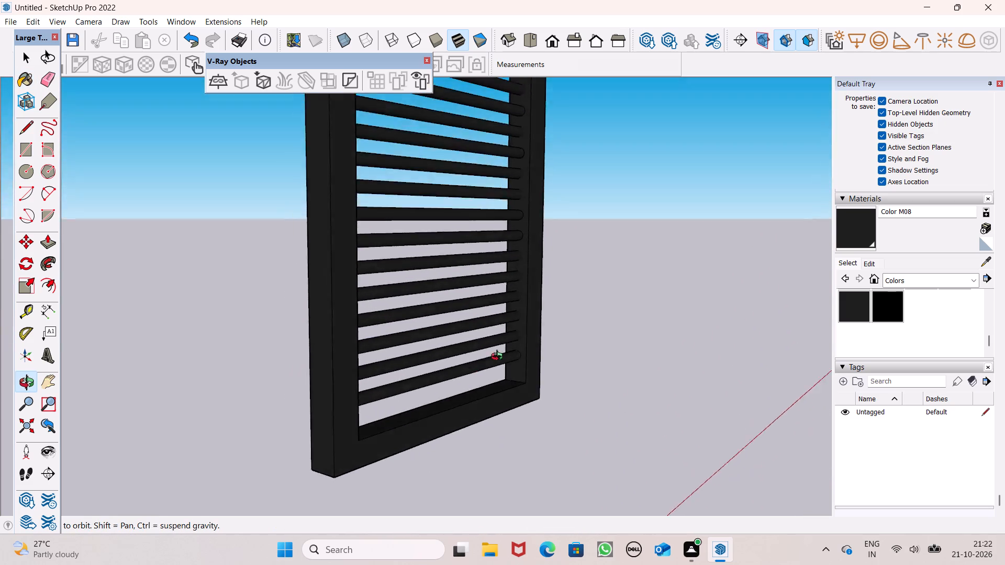
middle_drag(499, 358, 845, 372)
middle_drag(430, 455, 582, 451)
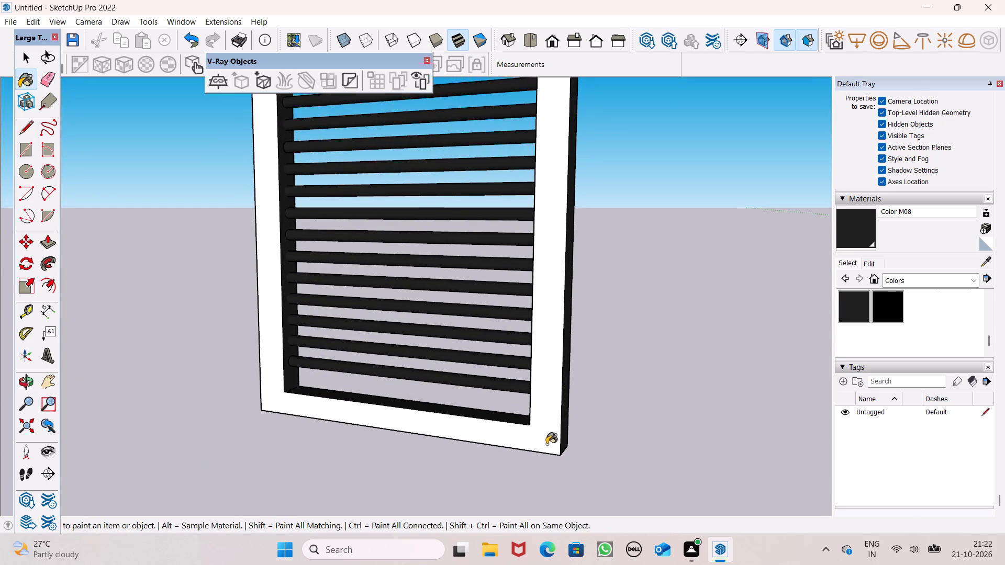
click(549, 444)
scroll(550, 440, down, 6)
middle_drag(545, 438, 573, 132)
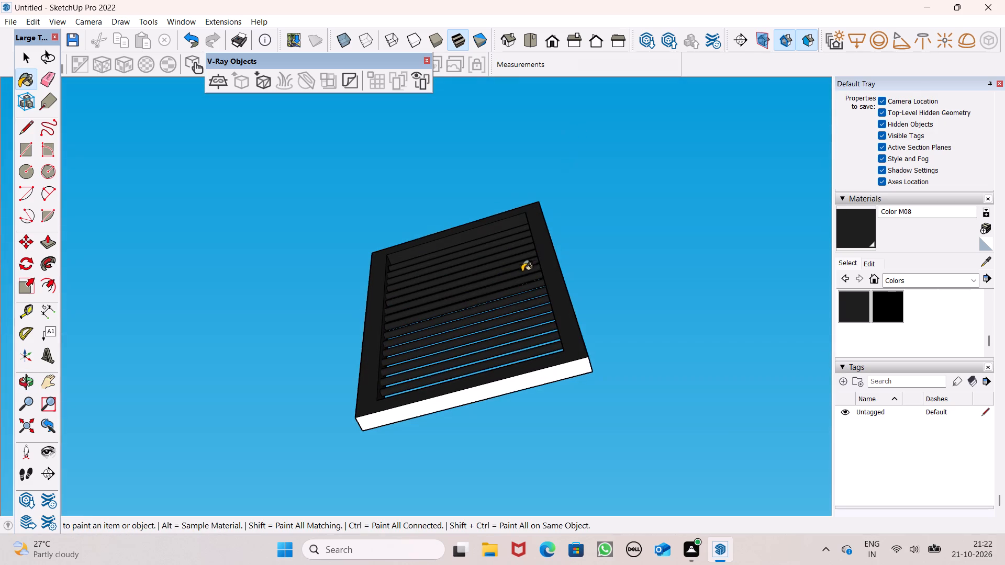
drag(548, 376, 546, 368)
middle_drag(521, 357, 511, 281)
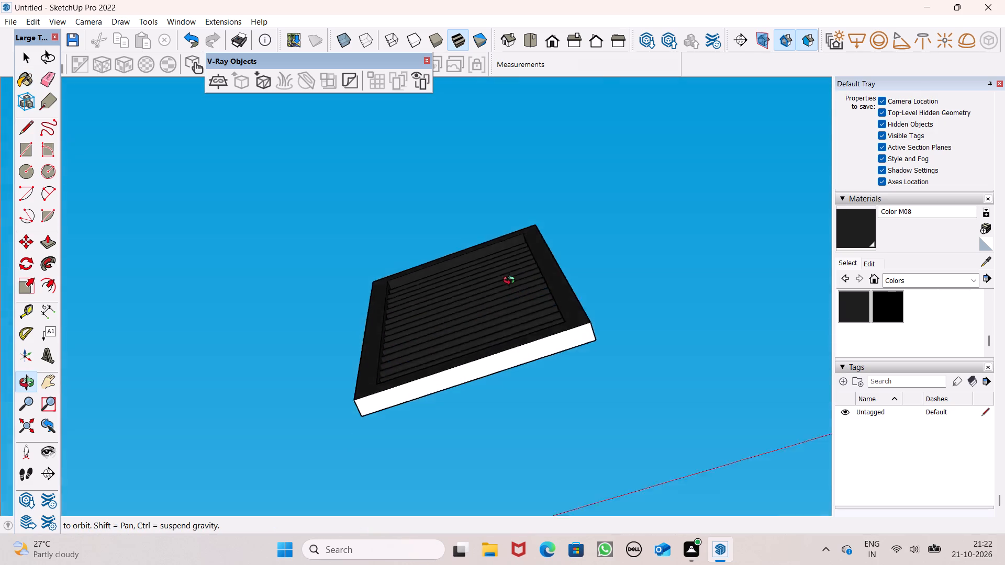
middle_drag(511, 281, 345, 169)
click(464, 315)
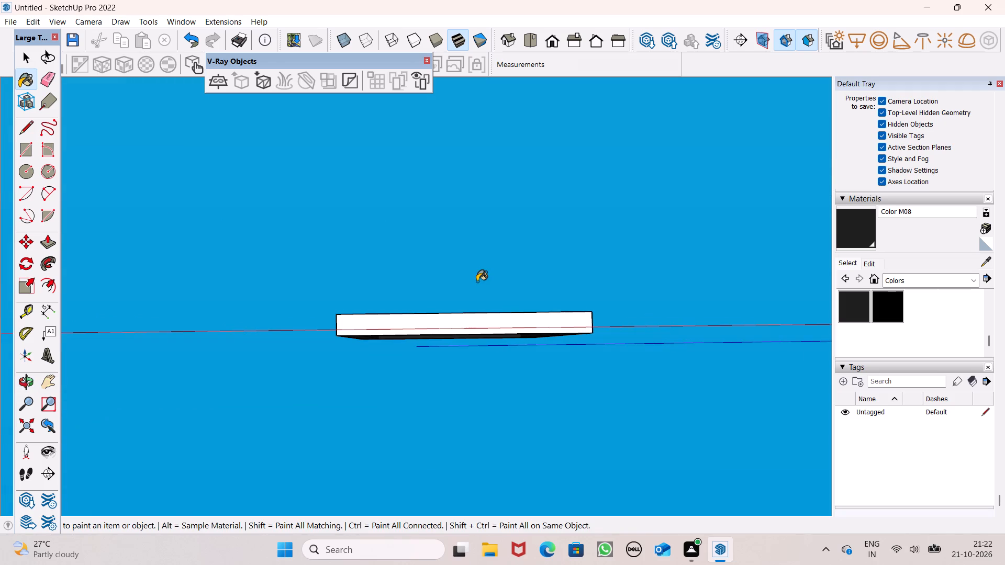
Examine the painted frame from several sides and in relation to the house.
scroll(477, 281, down, 3)
middle_drag(480, 284, 487, 529)
scroll(491, 360, down, 5)
middle_drag(491, 360, 508, 564)
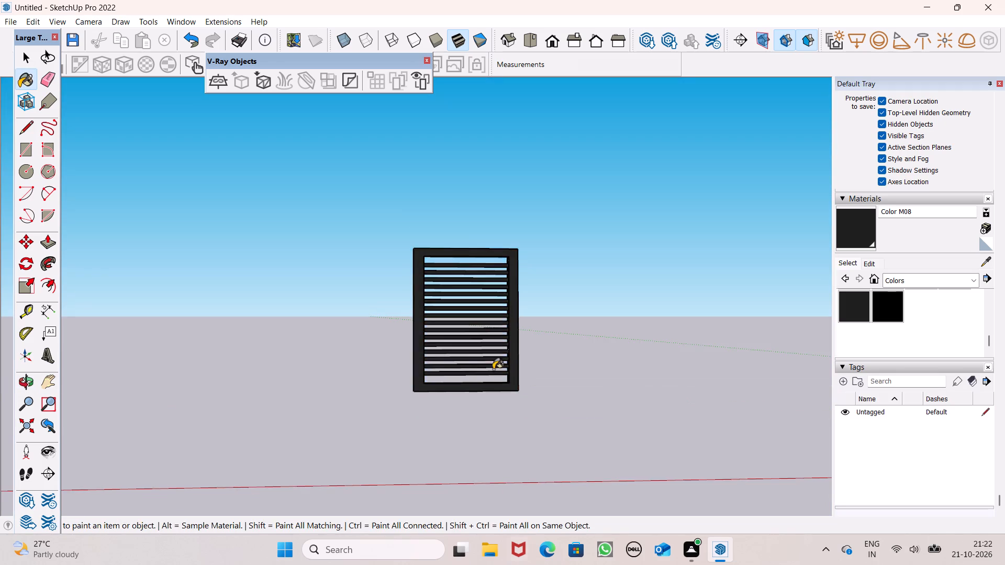
scroll(498, 295, down, 5)
middle_drag(519, 313, 79, 420)
scroll(482, 313, down, 3)
middle_drag(525, 347, 492, 368)
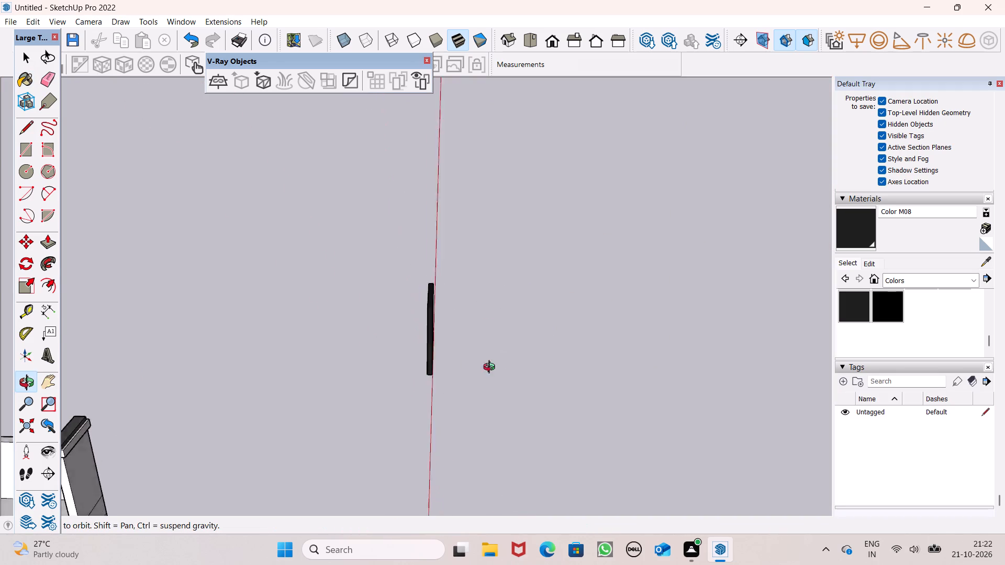
middle_drag(492, 368, 8, 315)
scroll(546, 252, down, 4)
middle_drag(586, 288, 588, 257)
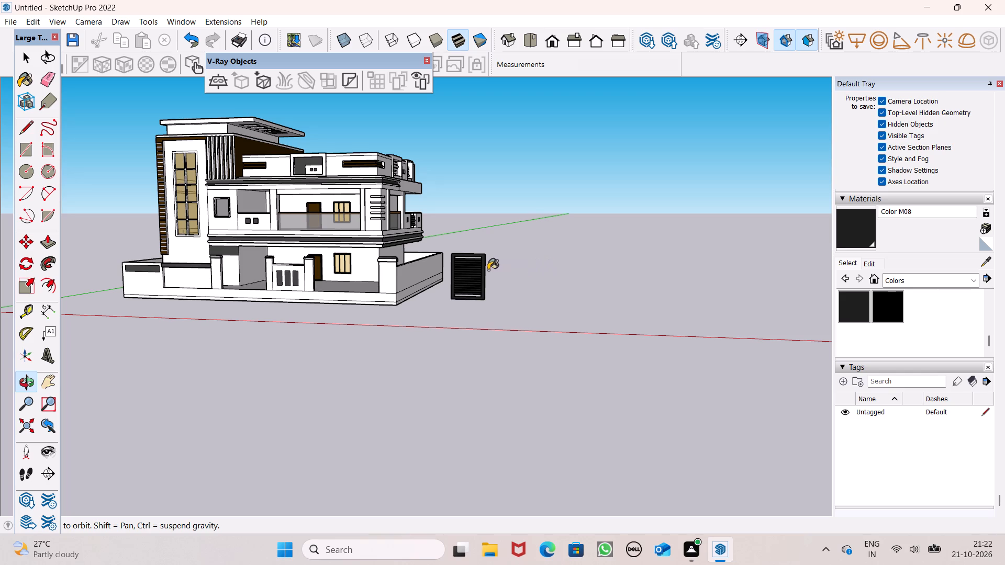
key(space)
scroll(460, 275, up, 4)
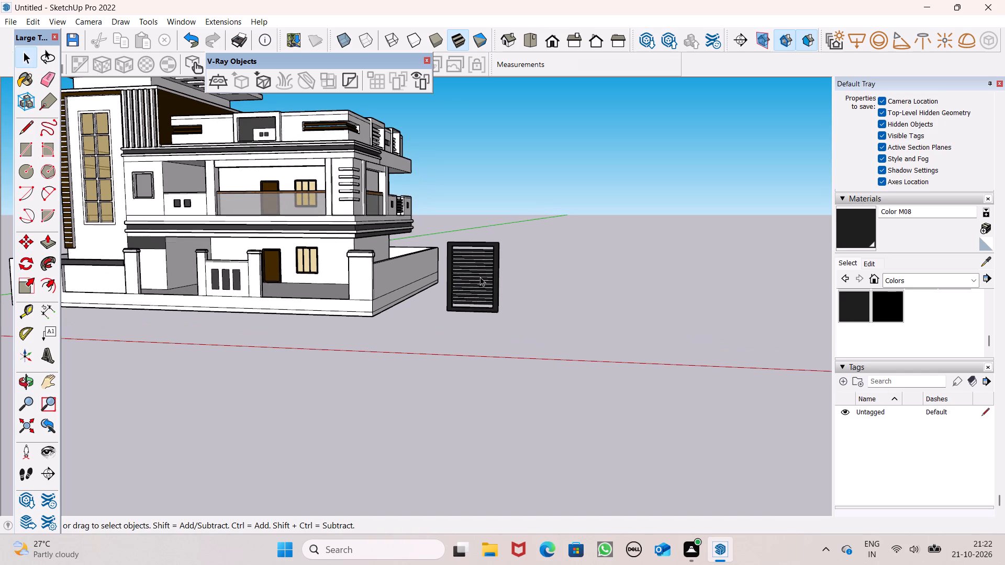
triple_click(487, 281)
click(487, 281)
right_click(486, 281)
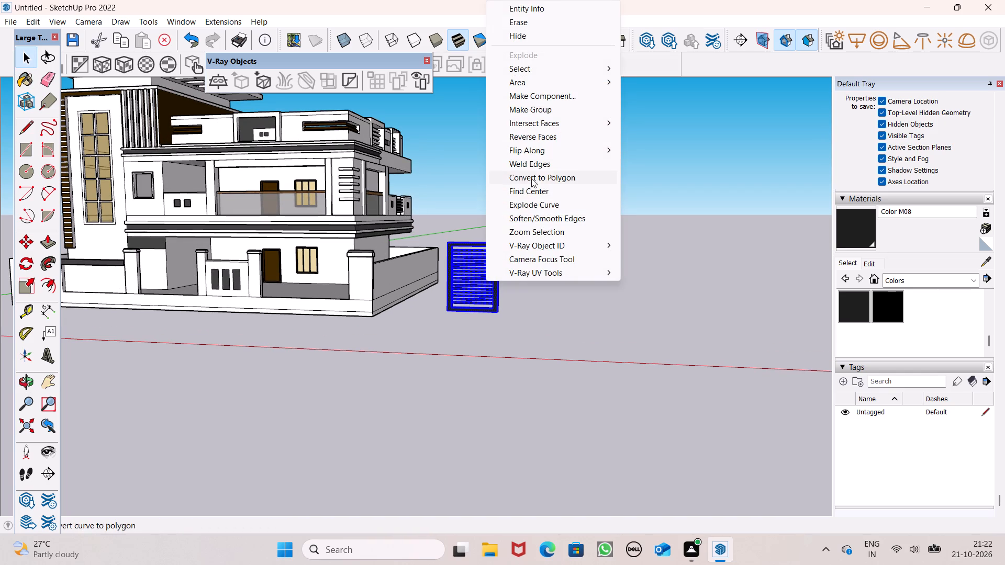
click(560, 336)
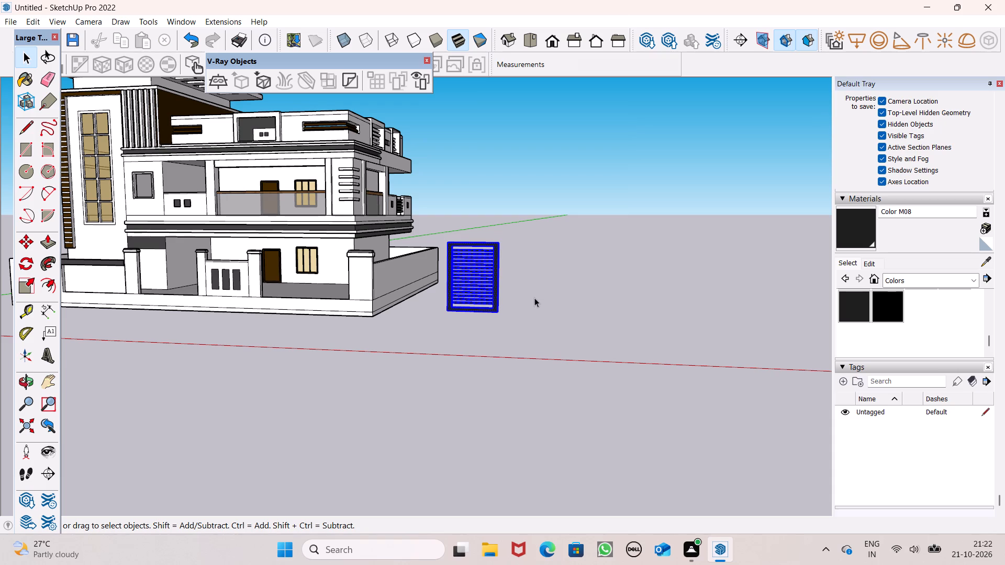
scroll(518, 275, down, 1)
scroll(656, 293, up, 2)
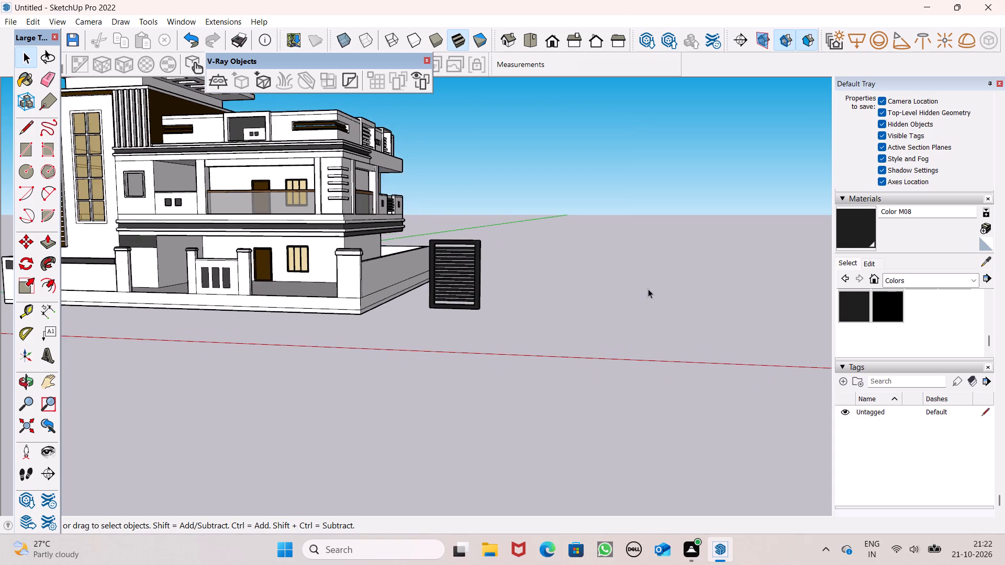
Select the whole barred frame with all its connected geometry and make it a group.
scroll(648, 289, up, 1)
triple_click(392, 294)
click(392, 292)
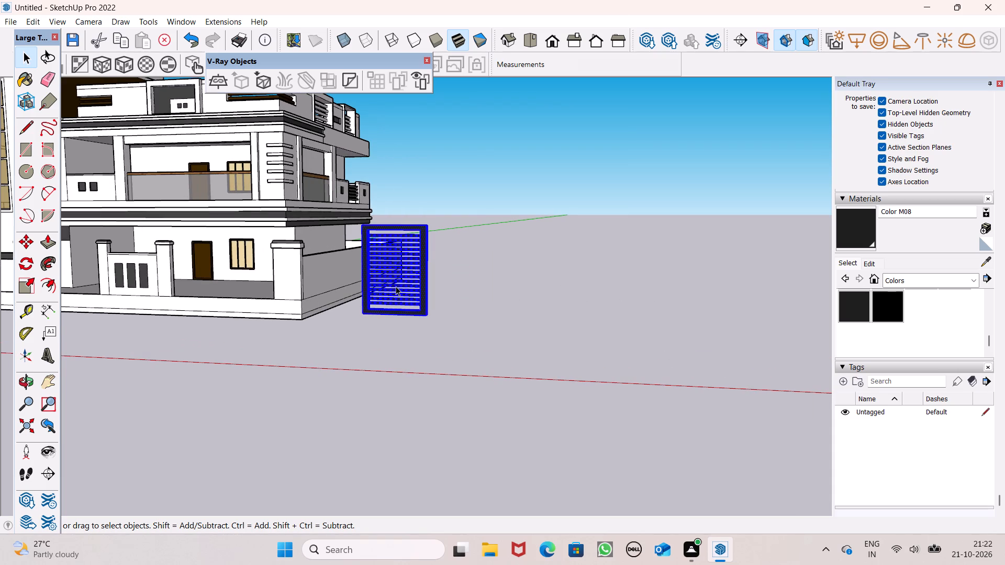
triple_click(396, 286)
click(396, 285)
right_click(396, 283)
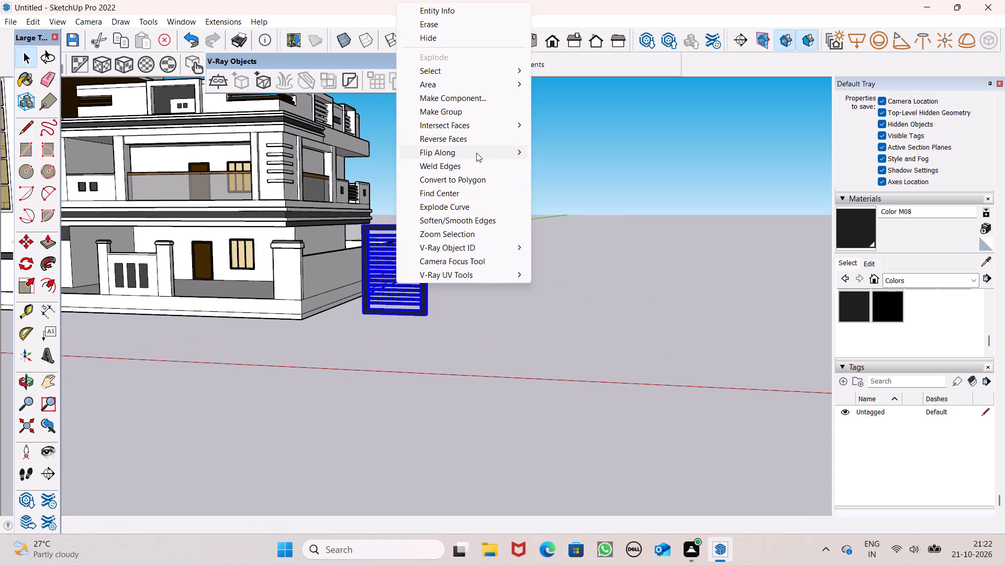
click(489, 107)
click(541, 272)
Copy the frame group about 11' 11 5/8" away from the house, parallel to the front boundary.
click(410, 303)
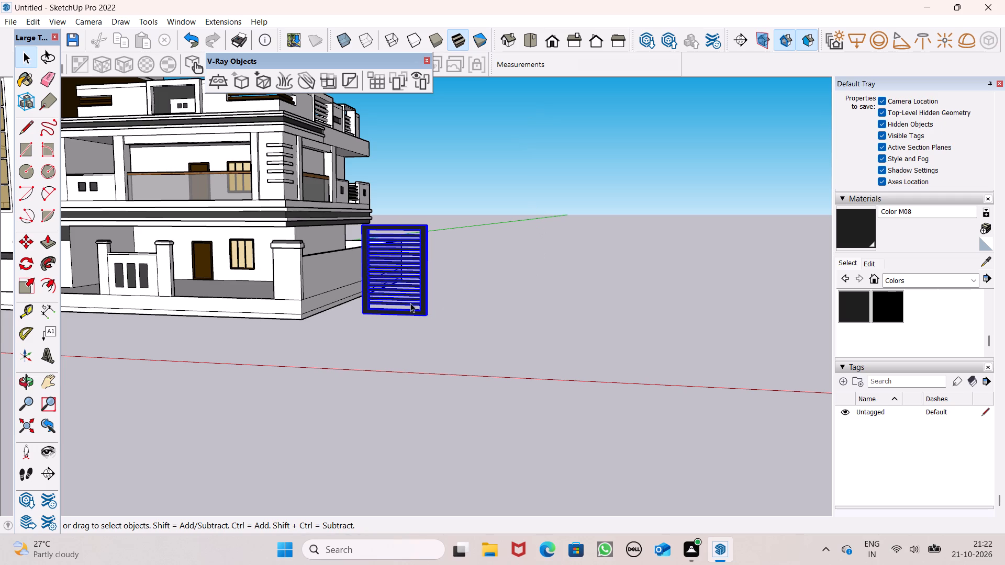
key(m)
key(Return)
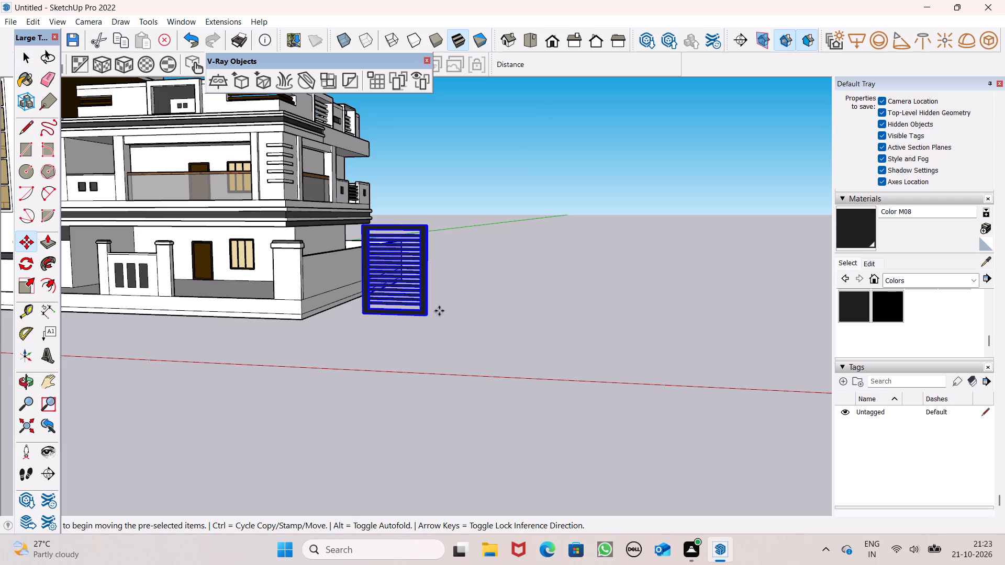
drag(431, 314, 548, 327)
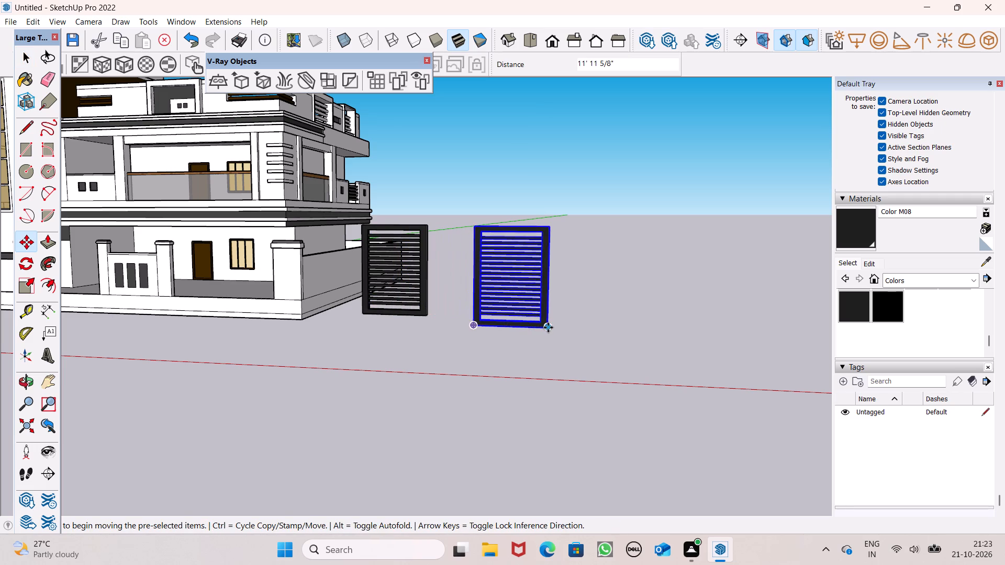
Copy the new frame about 6' further along, placing the copy side by side with it as a pair.
drag(548, 326, 593, 319)
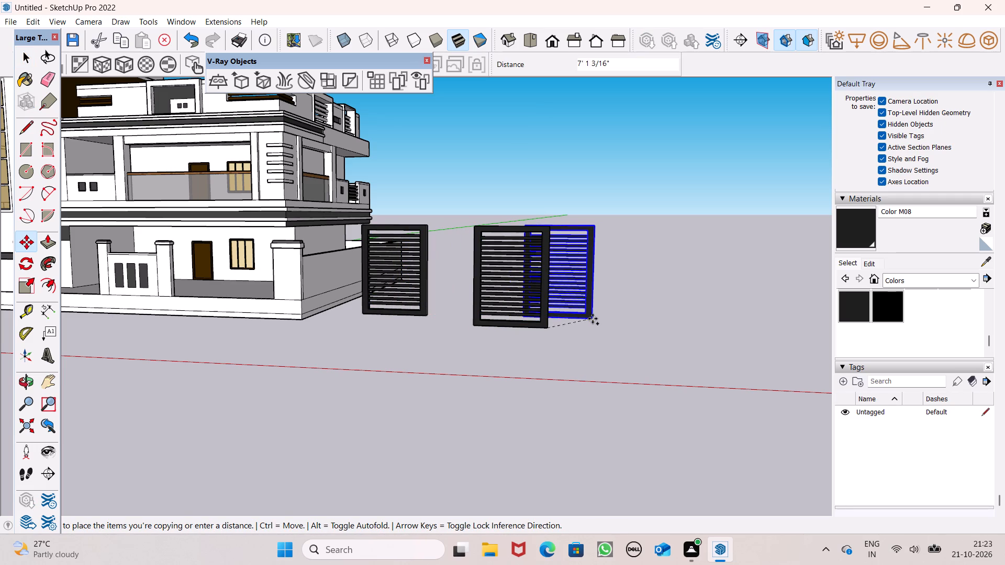
drag(593, 319, 624, 334)
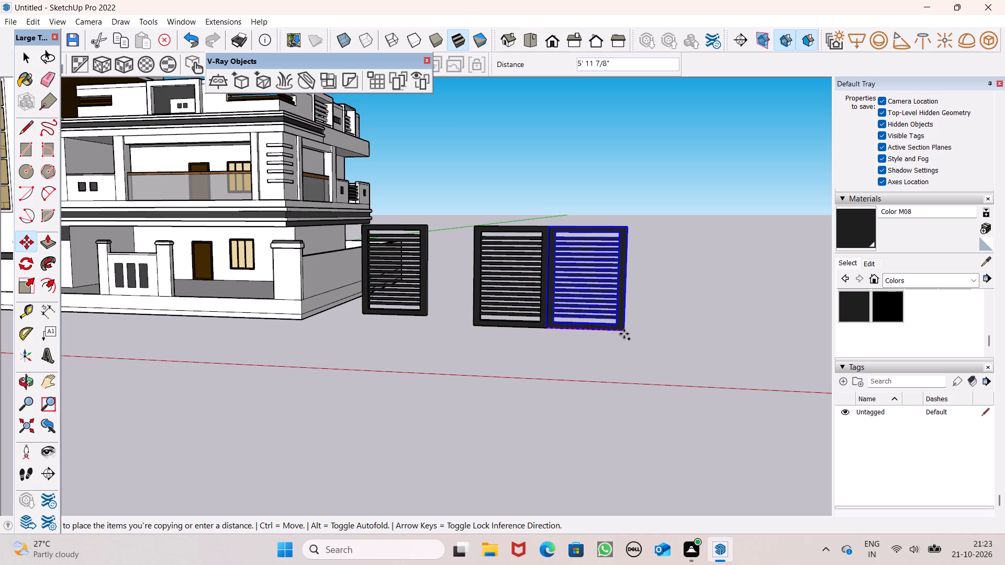
drag(624, 334, 626, 334)
key(space)
click(663, 351)
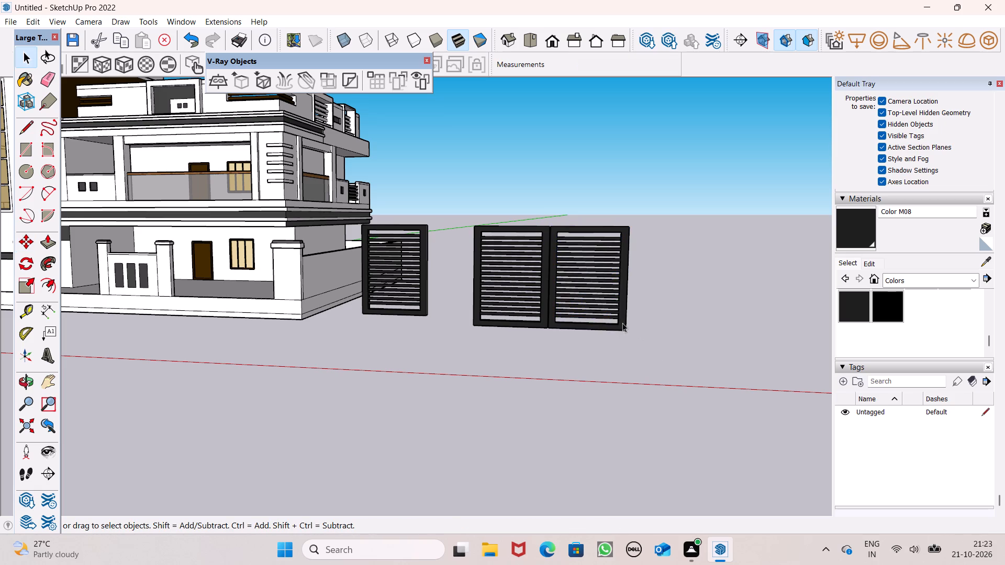
Examine the joint between the two adjoining frames at their bottom and top ends.
scroll(619, 316, up, 8)
scroll(526, 336, up, 8)
middle_drag(479, 327, 490, 335)
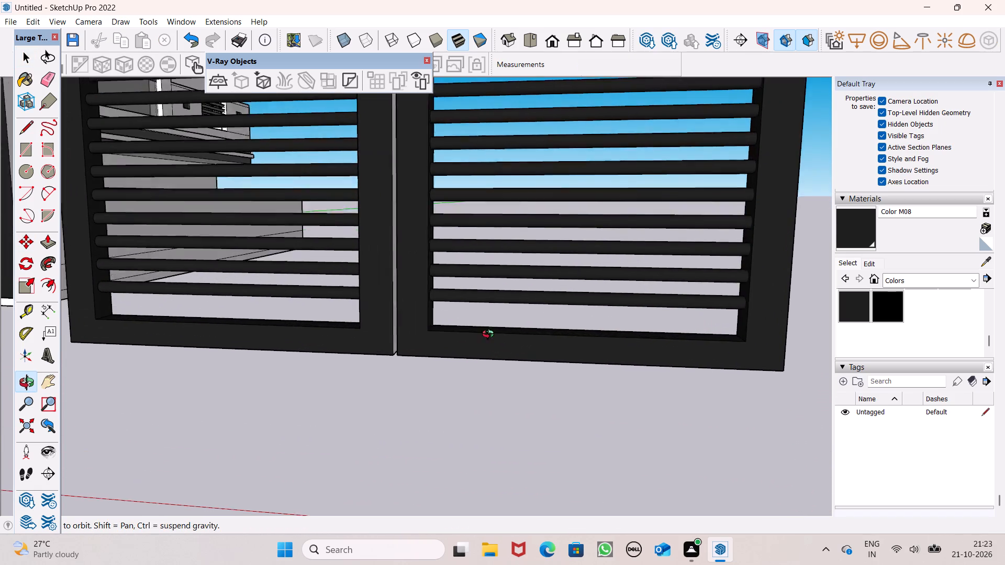
middle_drag(490, 335, 546, 365)
scroll(542, 365, up, 1)
scroll(495, 330, down, 6)
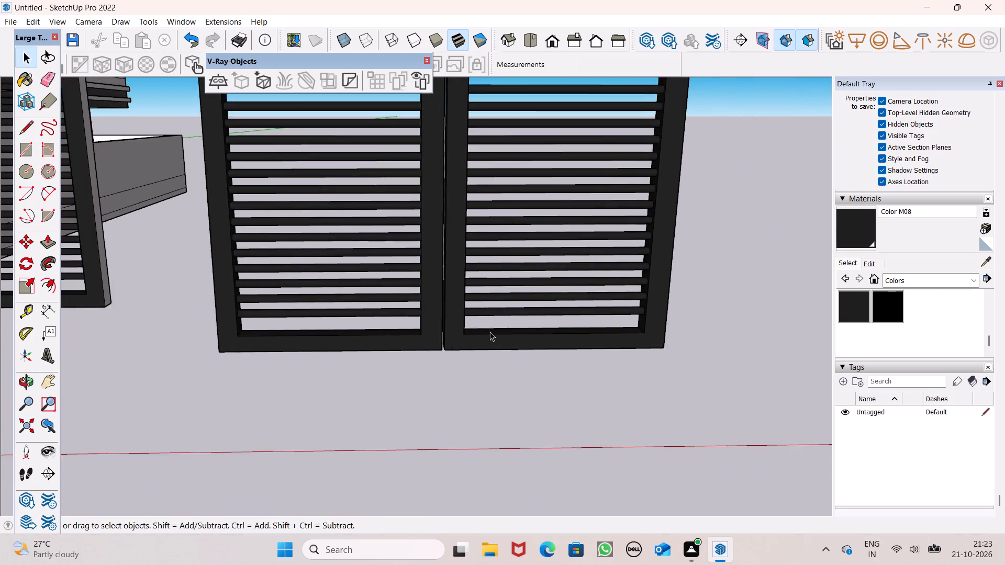
middle_drag(490, 332, 407, 521)
scroll(382, 334, down, 2)
scroll(397, 200, up, 8)
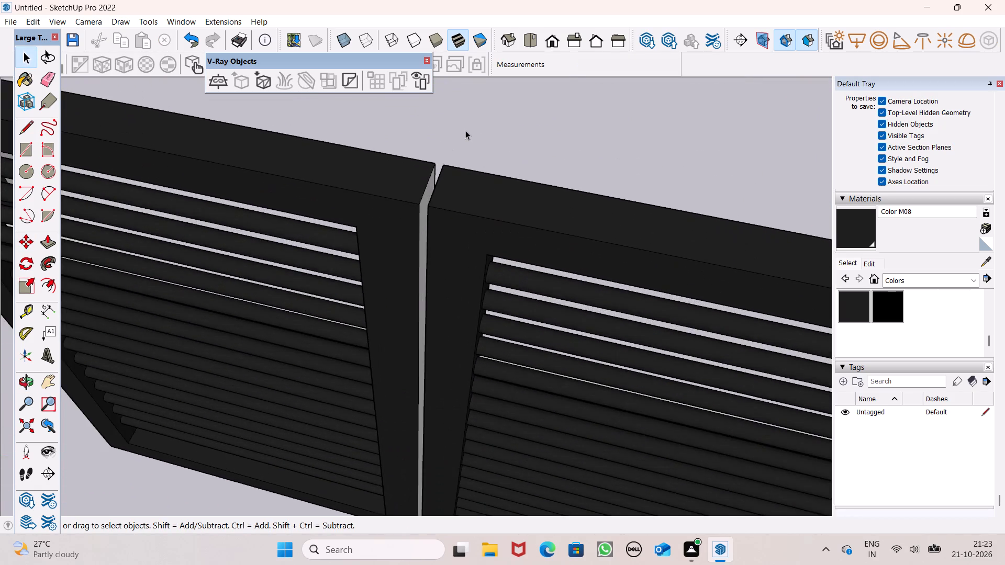
scroll(465, 130, up, 3)
scroll(465, 132, down, 3)
scroll(447, 172, up, 4)
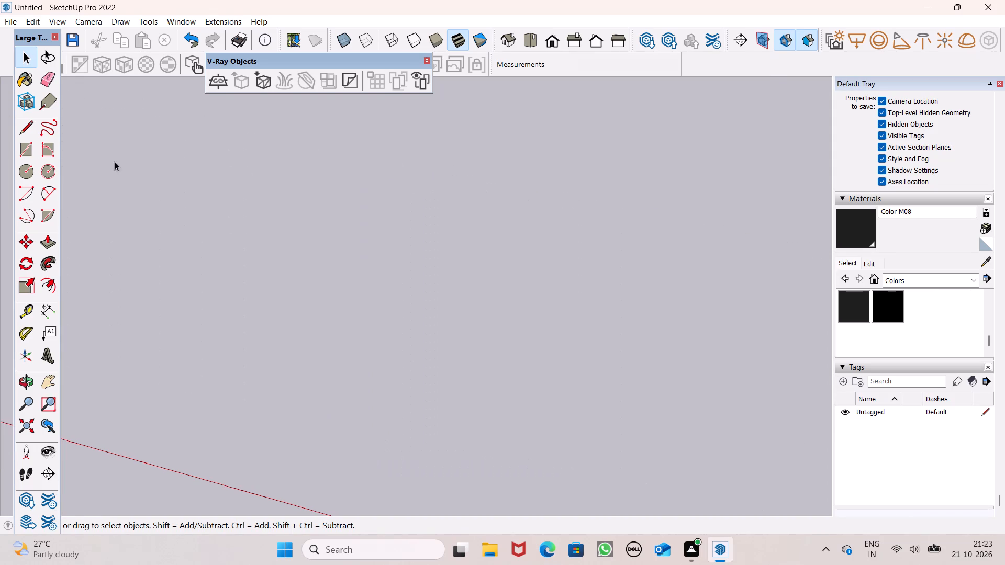
Draw a 7/8" by 6" rectangle closing the gap between the two adjoining frames at their top end.
click(27, 137)
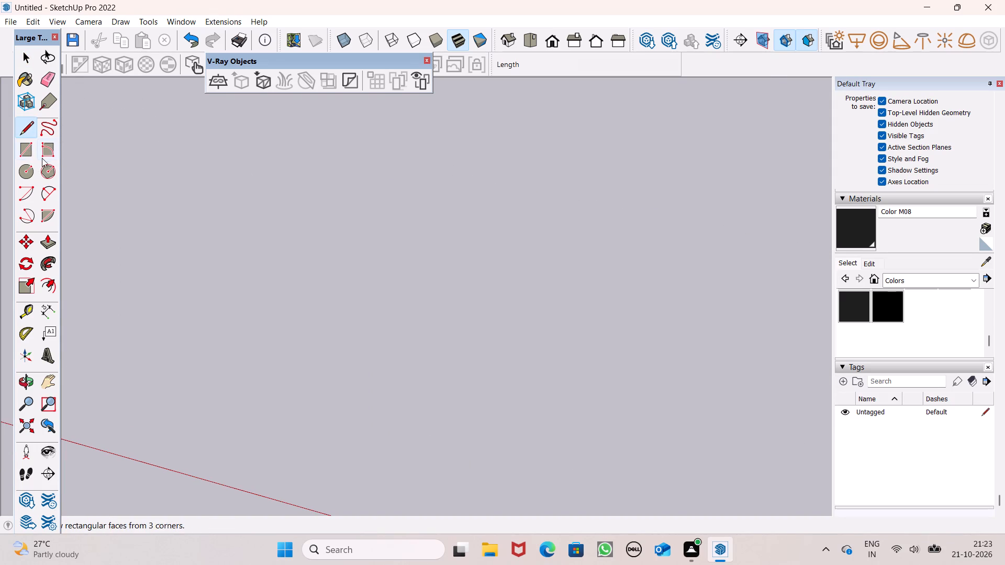
click(28, 158)
scroll(241, 198, down, 5)
middle_drag(243, 230, 328, 250)
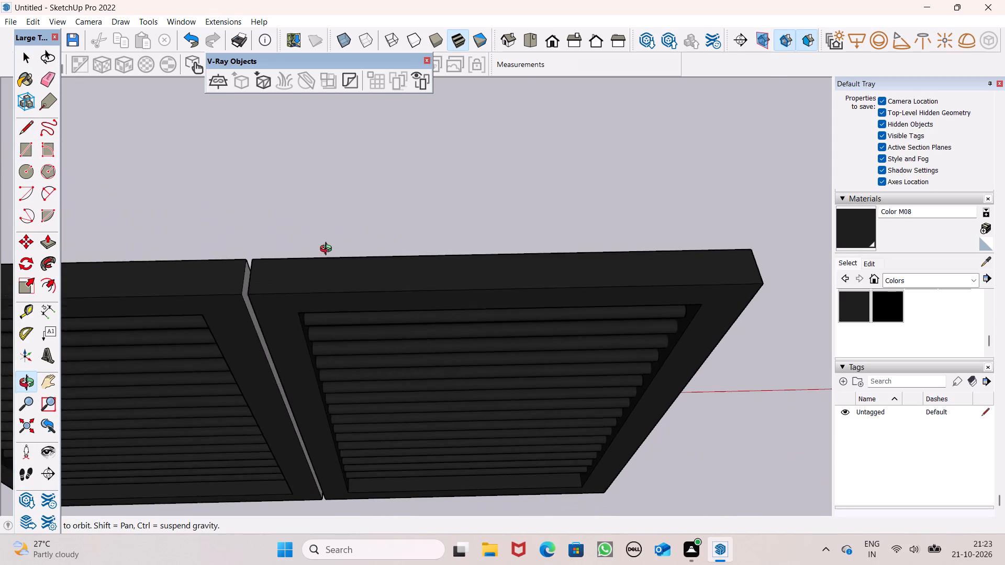
middle_drag(328, 250, 329, 251)
scroll(284, 277, up, 7)
click(224, 248)
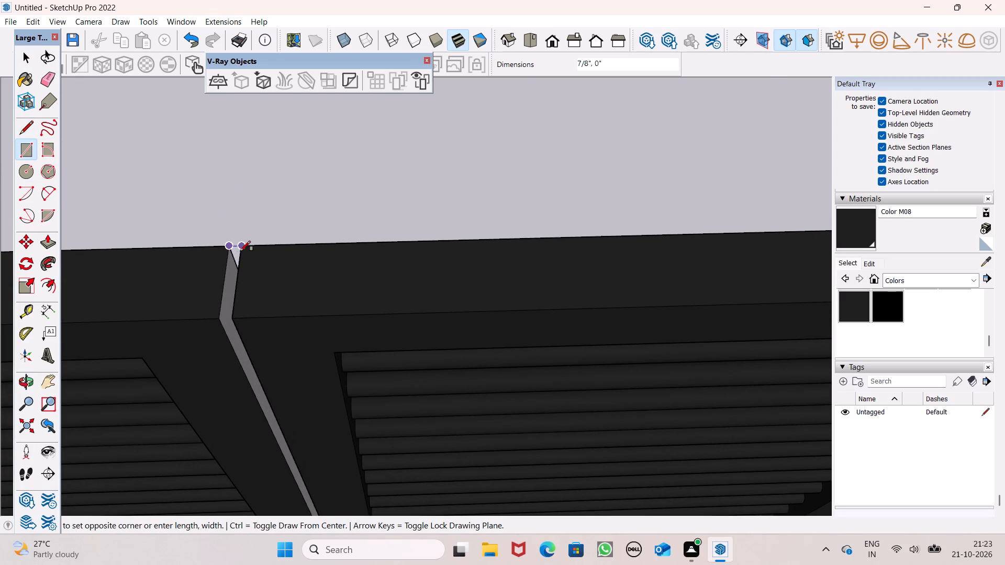
click(240, 251)
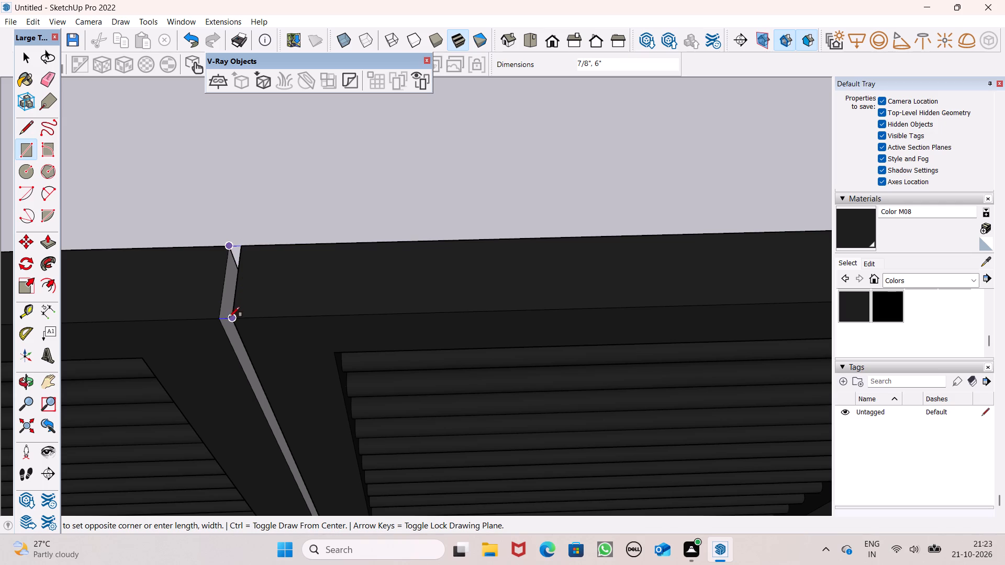
click(229, 317)
Draw a rectangle closing the gap between the two adjoining frames at their bottom end.
scroll(322, 164, down, 6)
middle_drag(329, 267, 312, 117)
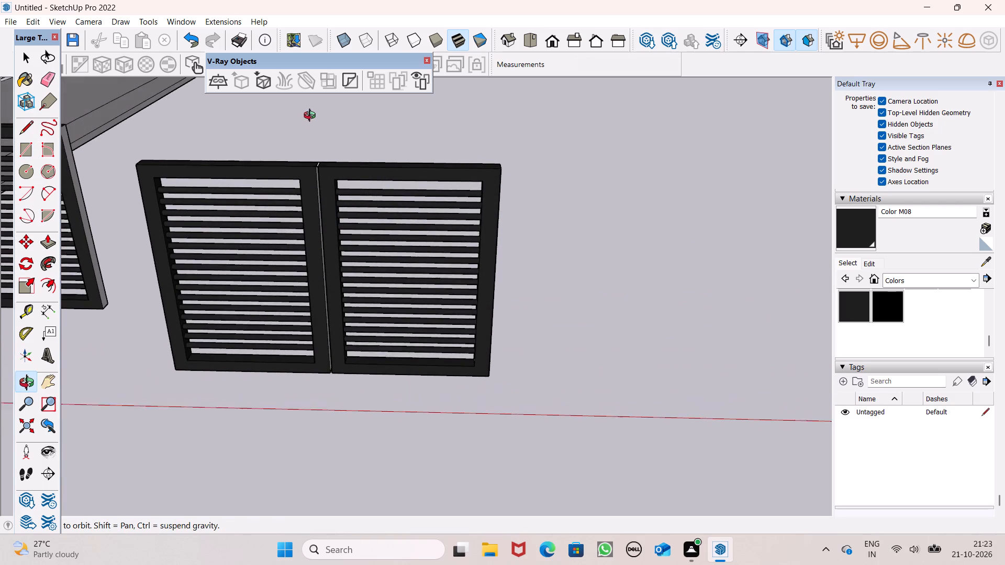
middle_drag(312, 117, 317, 119)
scroll(362, 164, down, 1)
scroll(357, 342, up, 1)
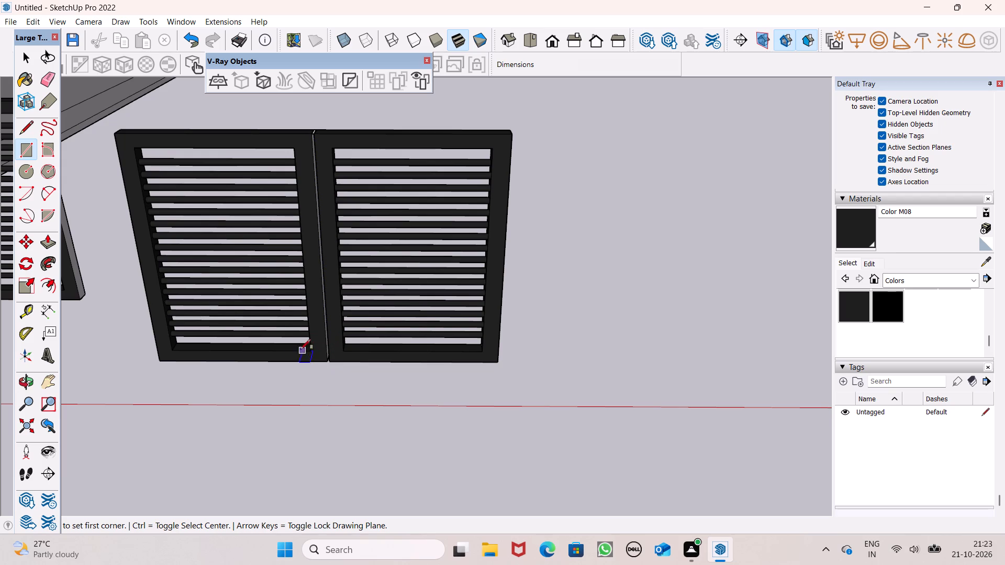
scroll(283, 355, up, 6)
middle_drag(334, 374, 348, 194)
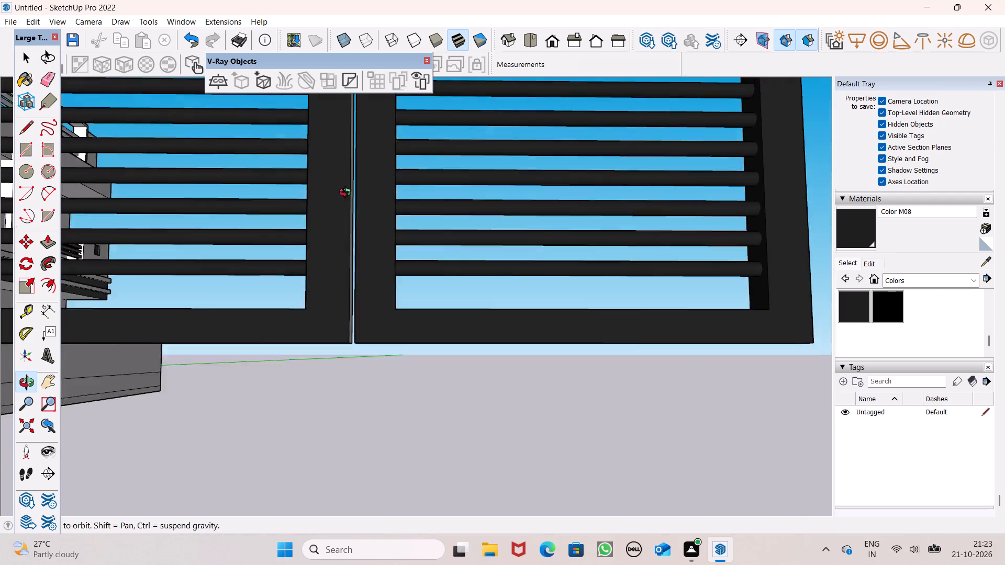
middle_drag(348, 194, 358, 81)
scroll(358, 81, up, 1)
middle_drag(394, 240, 364, 44)
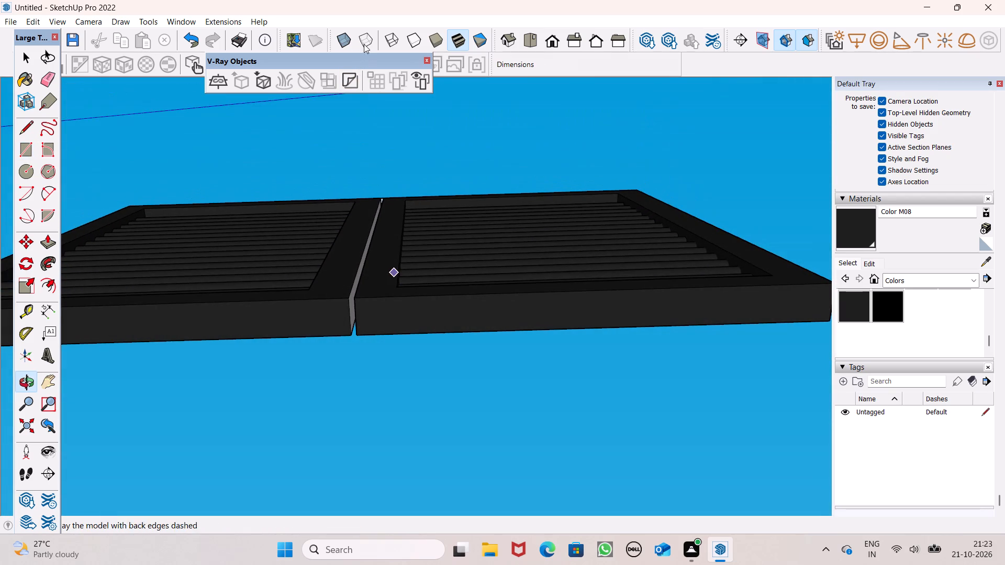
scroll(375, 227, up, 1)
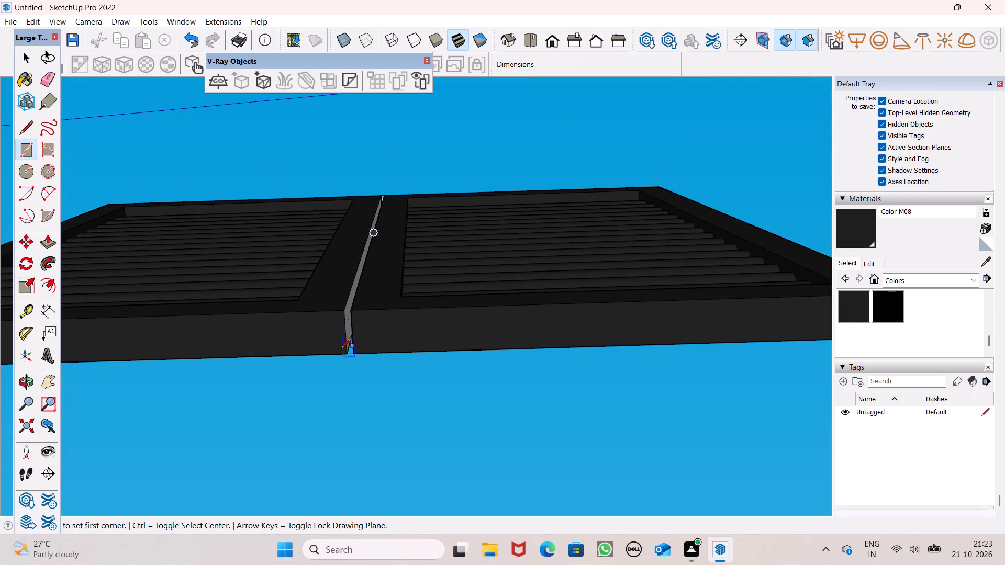
middle_drag(343, 351, 344, 252)
scroll(349, 336, up, 2)
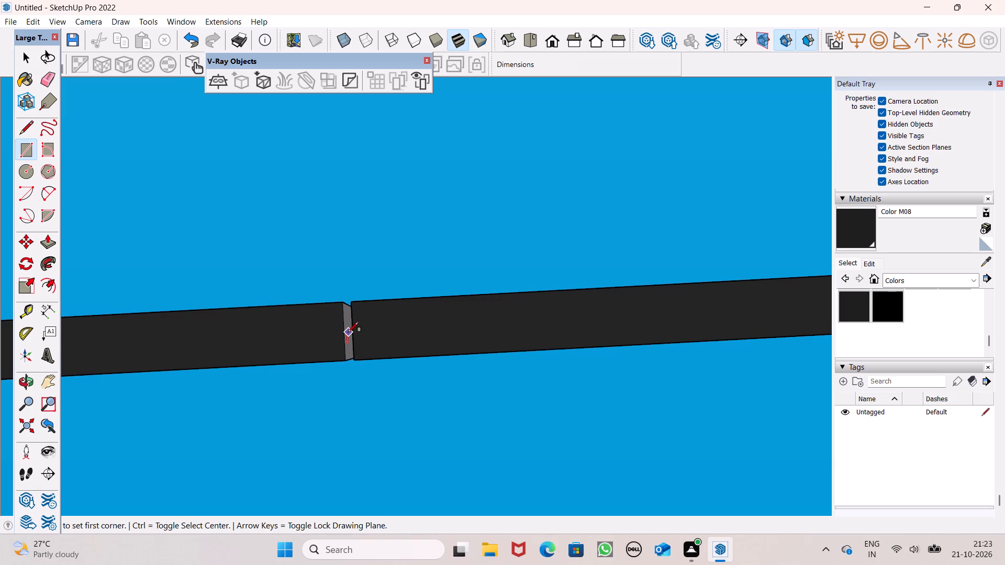
click(339, 304)
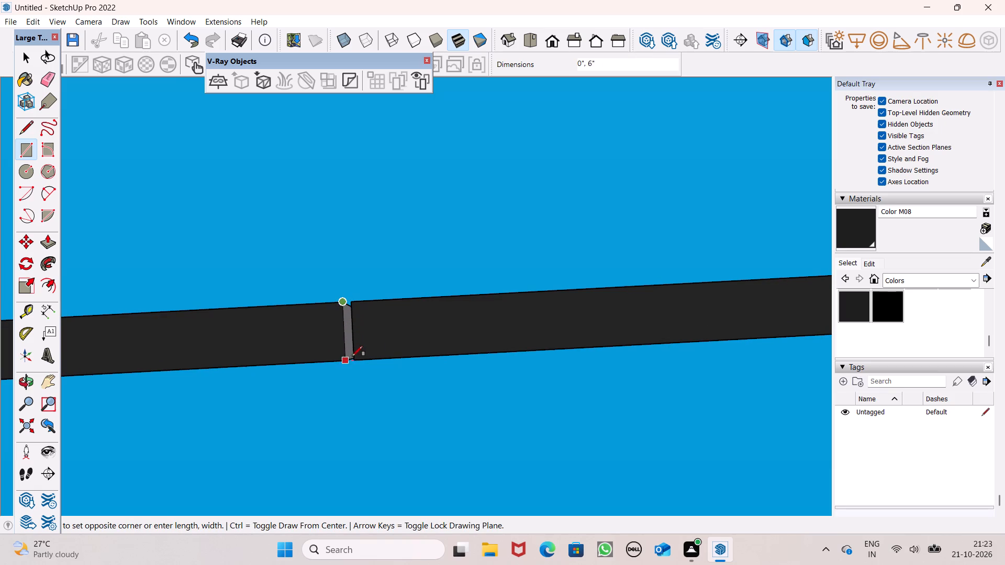
click(356, 359)
key(space)
Paint both sides of the bottom gap face between the frames with Color M08.
scroll(355, 306, down, 5)
middle_drag(376, 291, 403, 415)
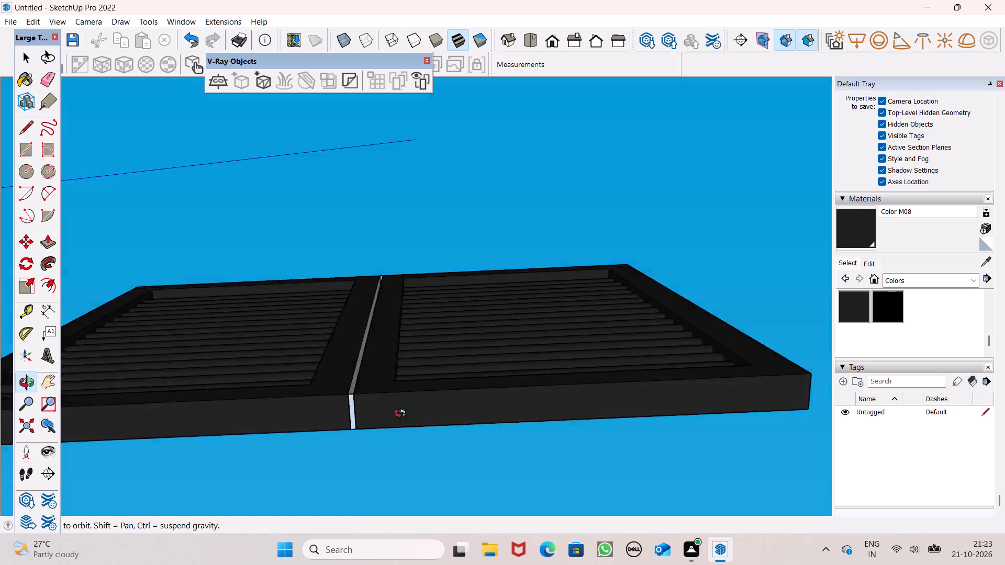
middle_drag(403, 415, 442, 564)
scroll(428, 355, down, 6)
scroll(421, 313, down, 4)
middle_drag(421, 313, 407, 511)
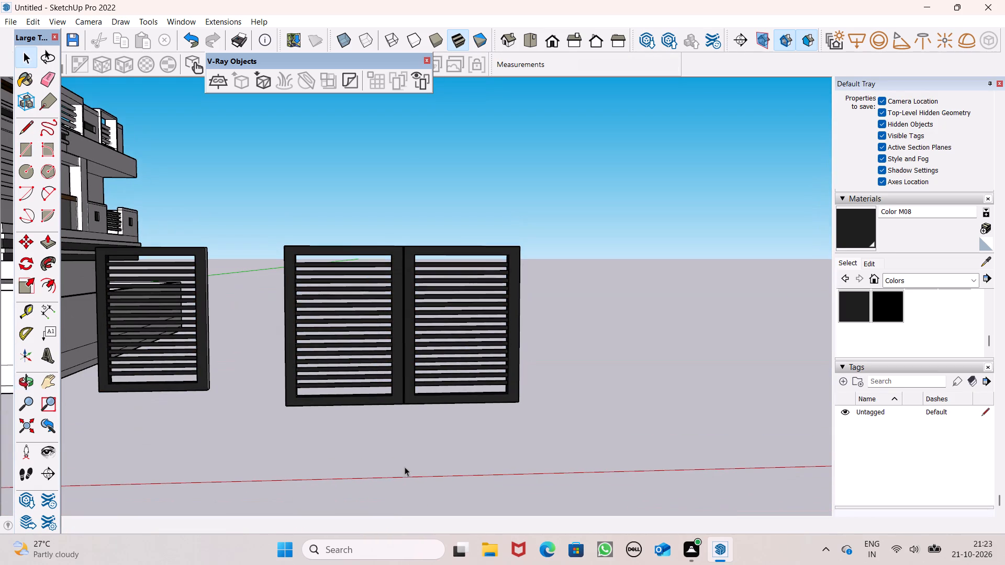
click(862, 234)
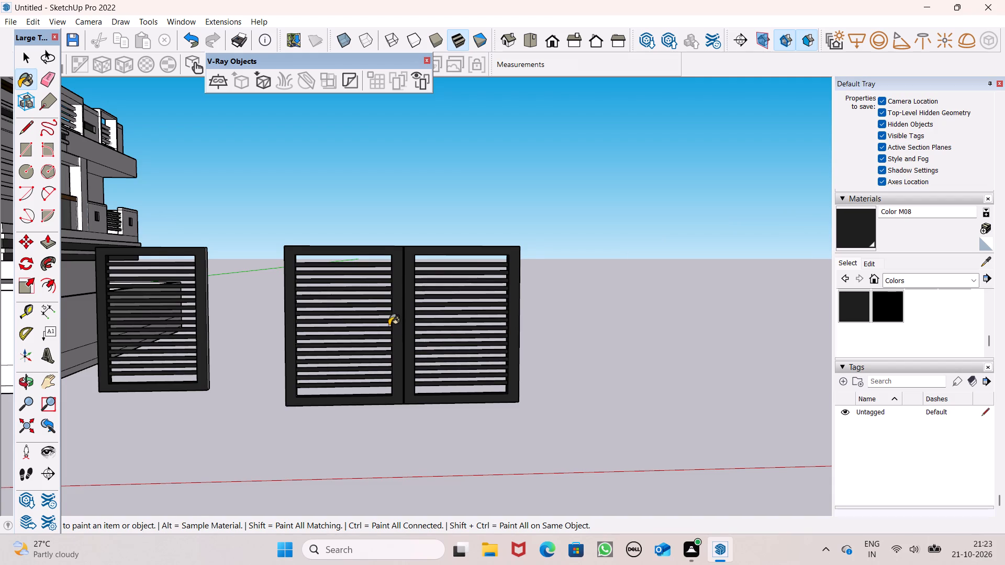
scroll(390, 324, up, 1)
middle_drag(417, 395, 414, 239)
scroll(414, 239, up, 13)
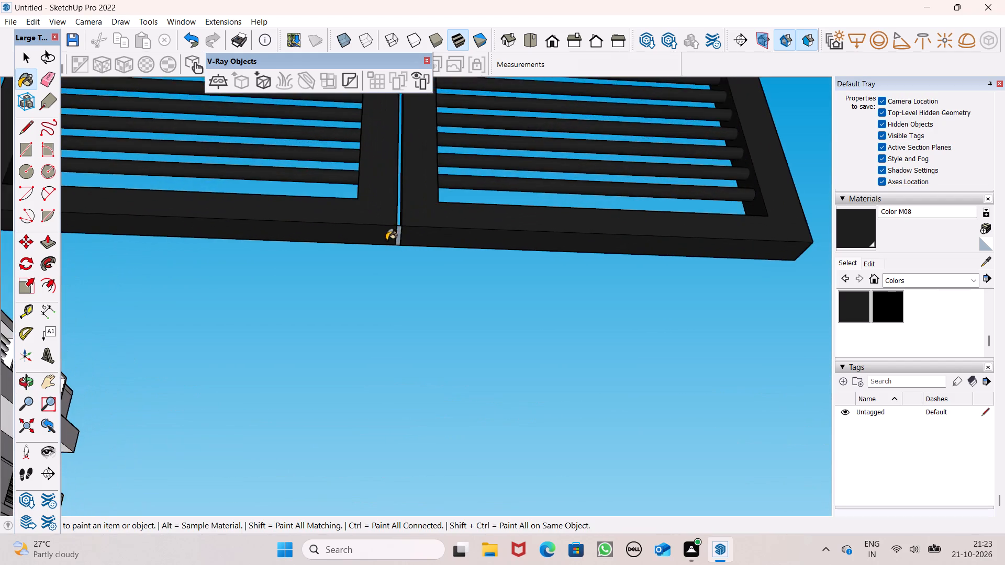
scroll(392, 234, up, 11)
click(405, 231)
scroll(423, 223, down, 3)
middle_drag(436, 225, 468, 490)
scroll(388, 265, up, 5)
click(428, 273)
Paint the upper side and underside of the top gap face between the frames with Color M08.
scroll(430, 278, down, 2)
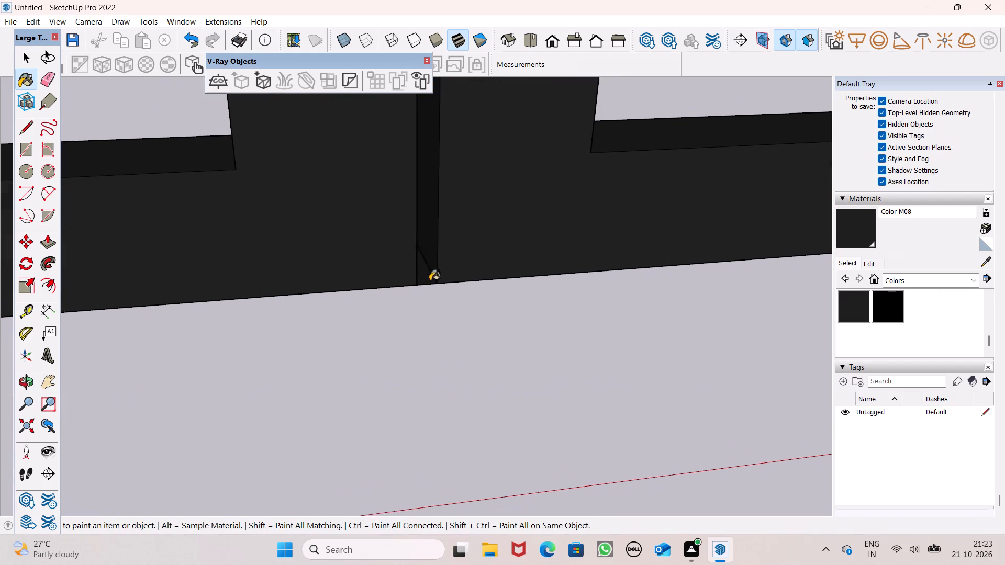
scroll(430, 281, down, 14)
scroll(396, 334, down, 5)
scroll(413, 228, up, 7)
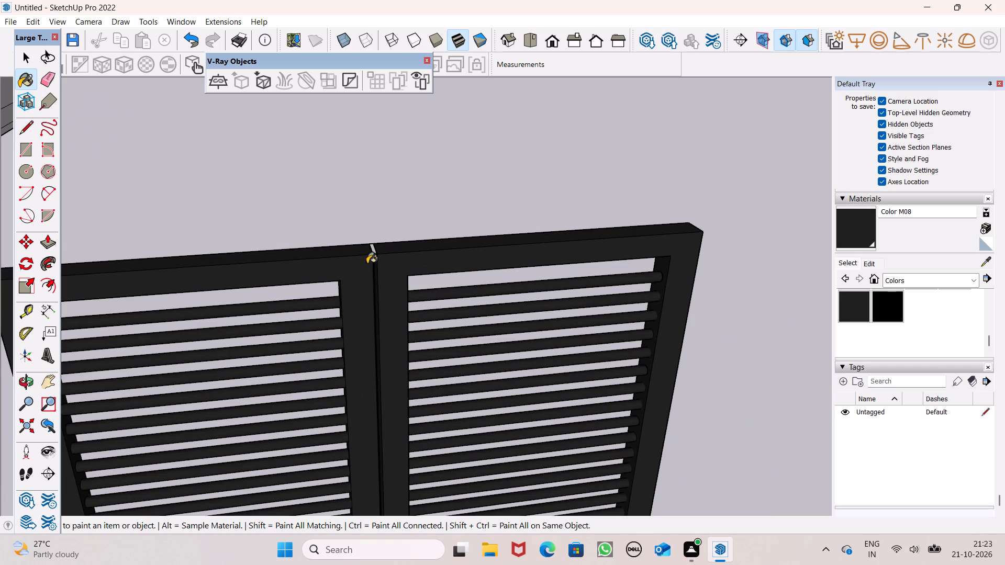
scroll(326, 265, up, 5)
click(353, 281)
middle_drag(358, 288, 374, 92)
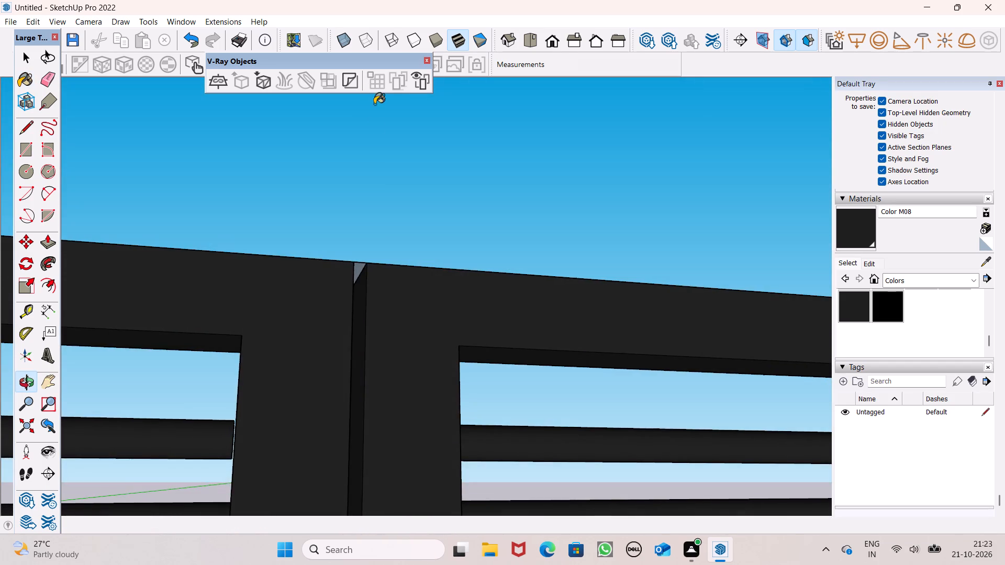
scroll(332, 287, up, 4)
click(371, 259)
scroll(433, 187, down, 7)
key(space)
scroll(445, 205, down, 5)
middle_drag(452, 240, 415, 330)
scroll(427, 304, down, 3)
Select the two adjoining barred frames together and make them one group.
click(276, 351)
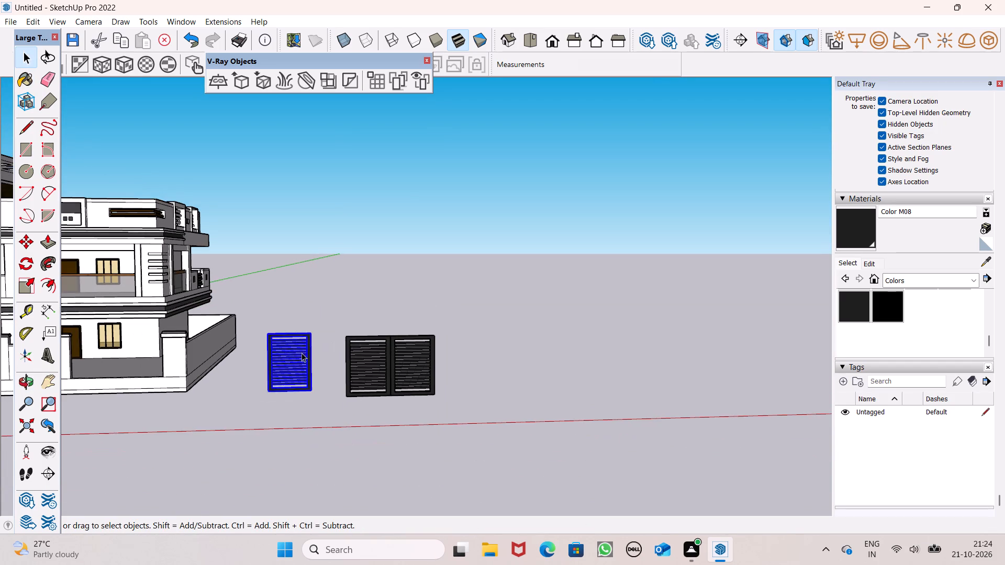
scroll(359, 380, up, 4)
click(367, 377)
double_click(367, 377)
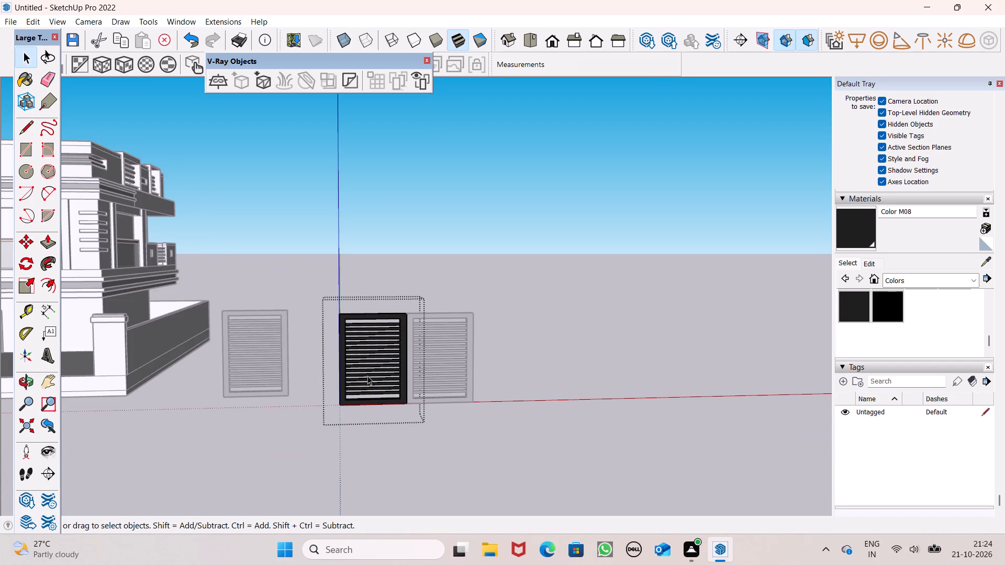
click(511, 411)
click(367, 364)
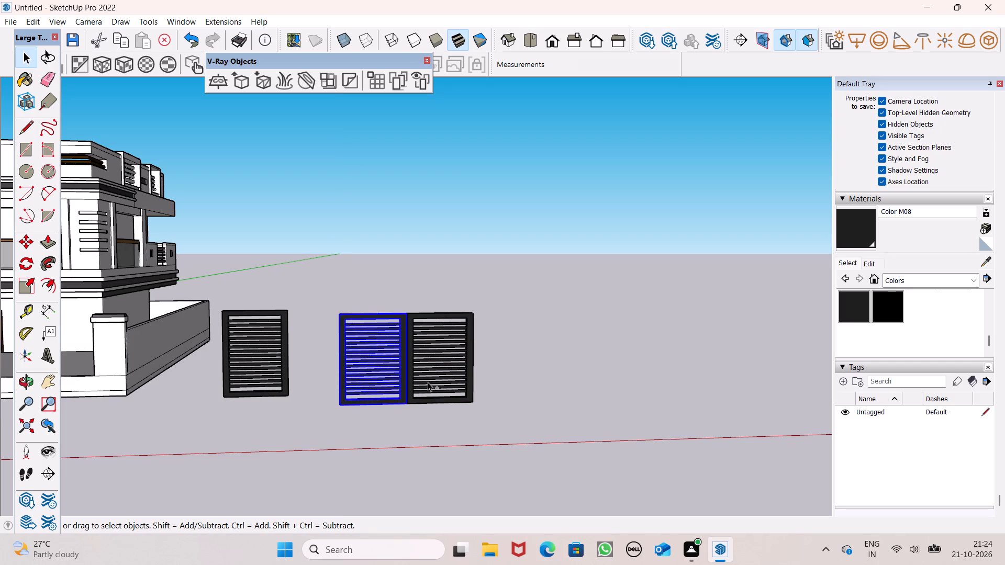
ctrl+click(429, 377)
ctrl+right_click(430, 372)
ctrl+click(482, 242)
Move the double-frame gate group over to the house, into the boundary wall opening beside the corner pillar.
ctrl+scroll(587, 217, down, 3)
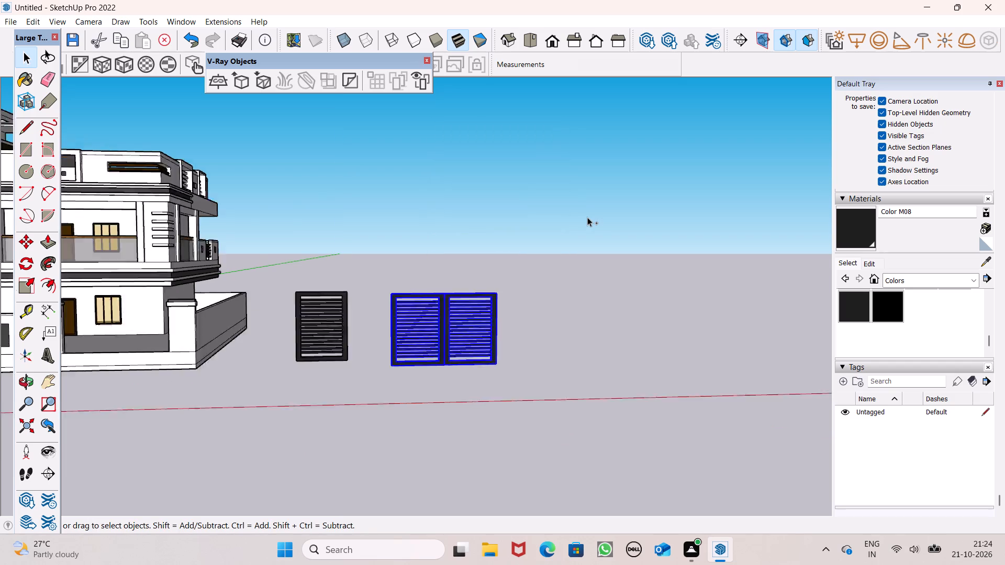
ctrl+scroll(587, 217, down, 2)
scroll(588, 217, down, 5)
key(m)
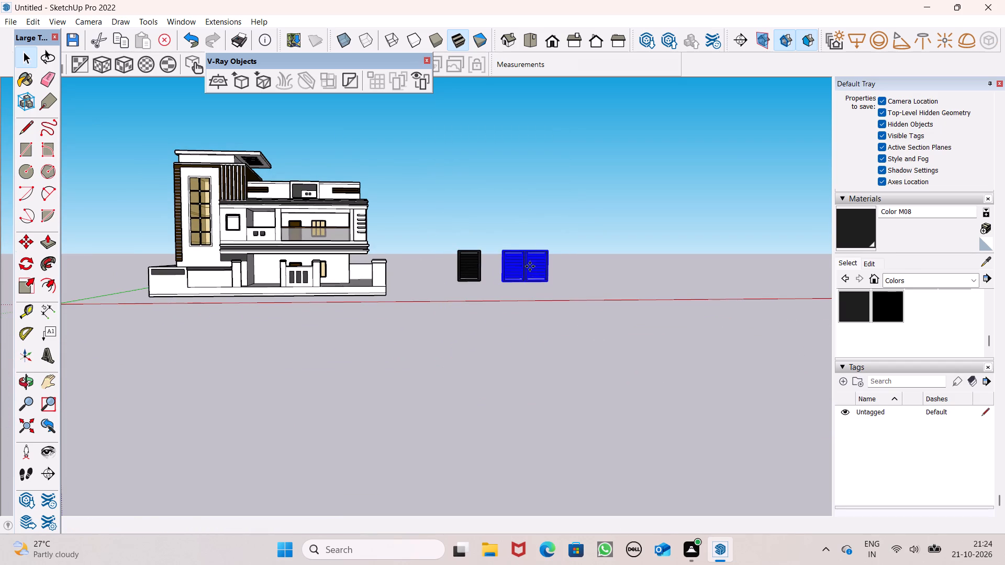
key(Return)
drag(547, 280, 468, 309)
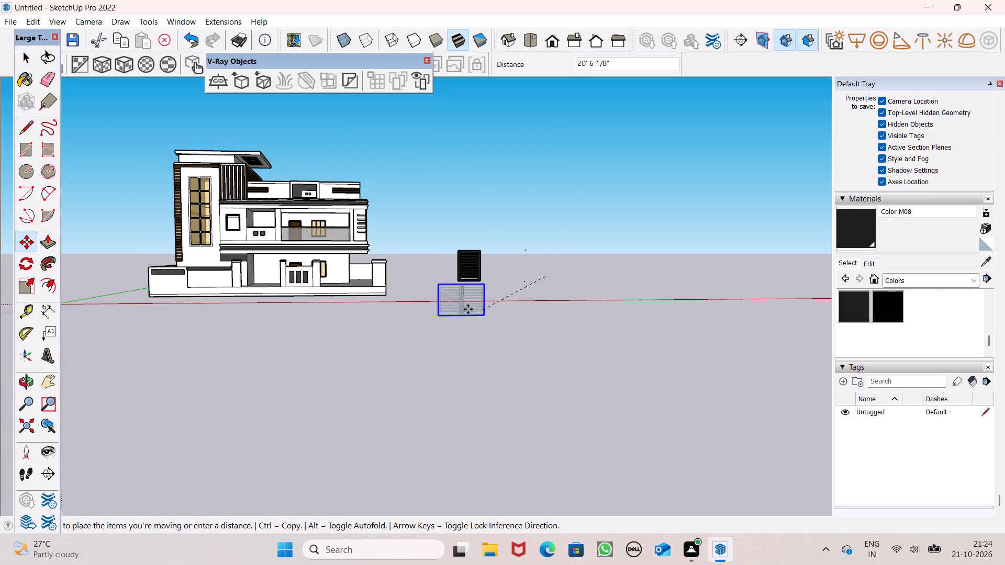
drag(468, 309, 367, 280)
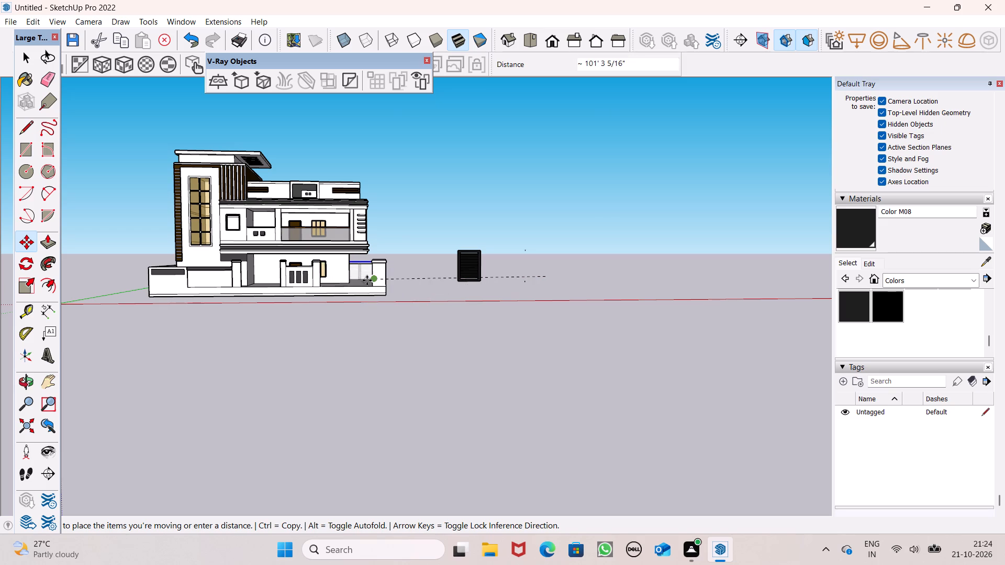
drag(367, 280, 364, 287)
Align the gate's lower corner with the base of the corner pillar, on top of the low front wall.
scroll(359, 265, up, 8)
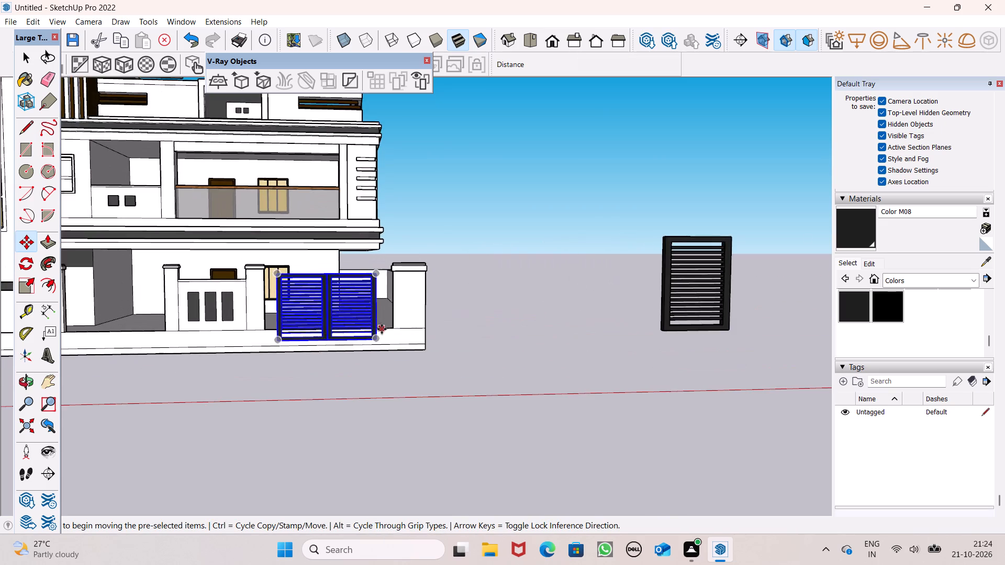
scroll(382, 329, up, 6)
drag(373, 349, 401, 325)
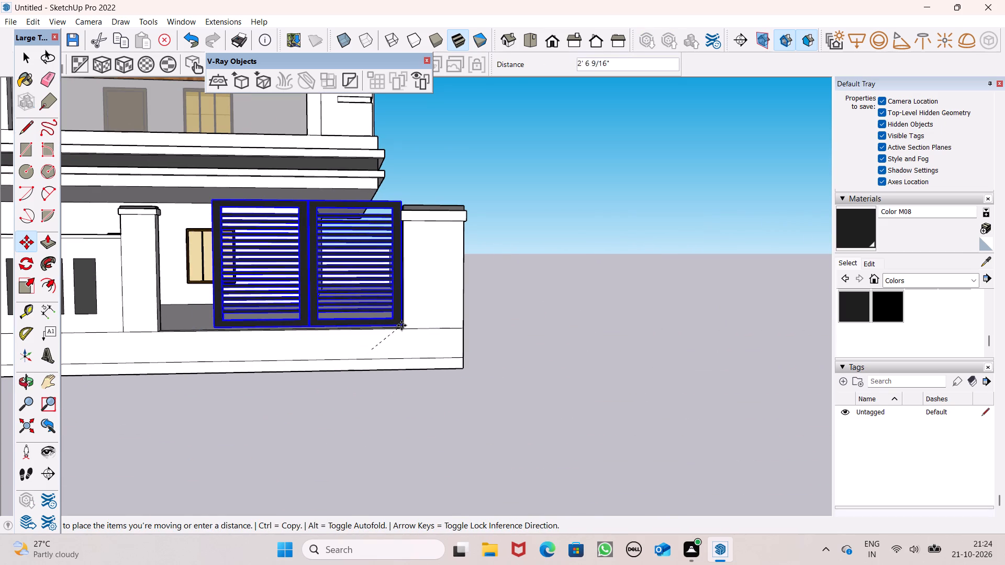
drag(401, 325, 410, 333)
click(411, 324)
scroll(388, 290, up, 5)
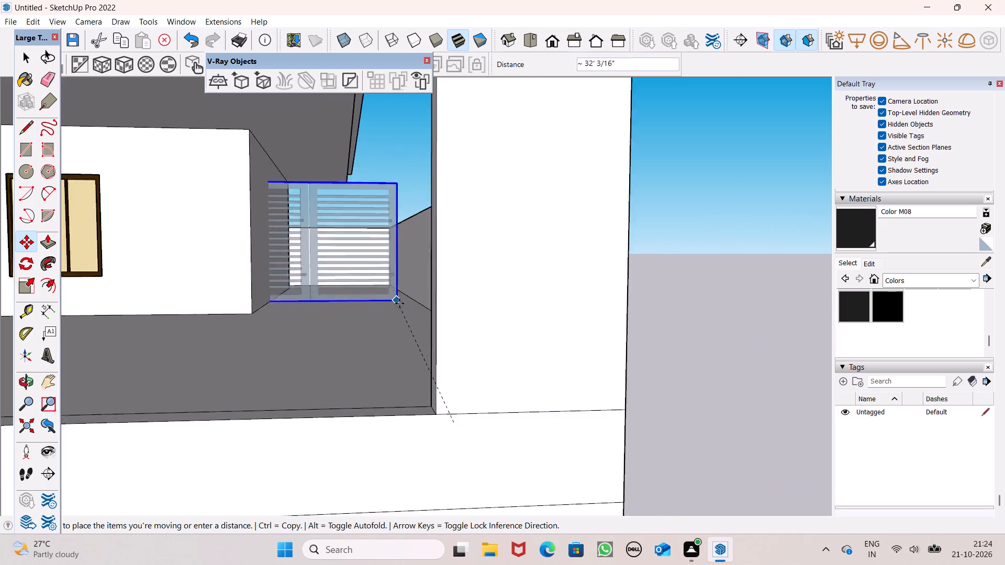
scroll(399, 303, up, 3)
scroll(412, 317, down, 7)
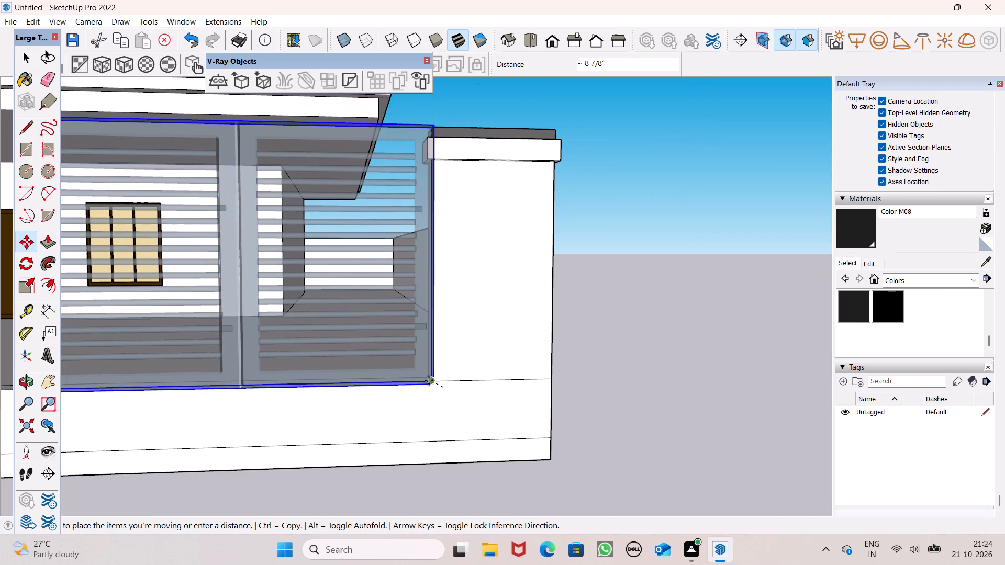
click(428, 379)
scroll(578, 349, down, 5)
key(space)
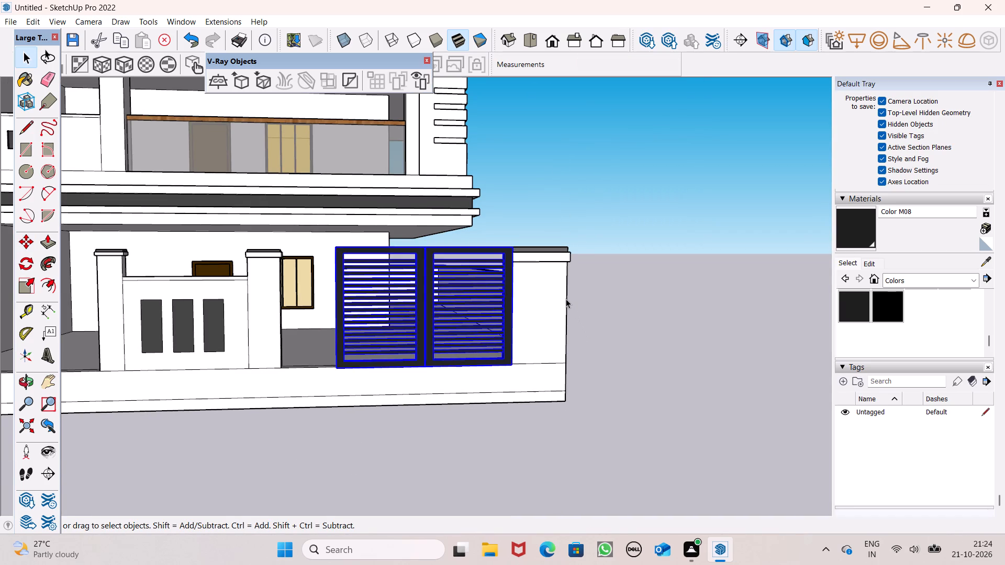
Scale the gate along the red axis to span the opening between the two boundary pillars.
middle_drag(505, 330, 540, 402)
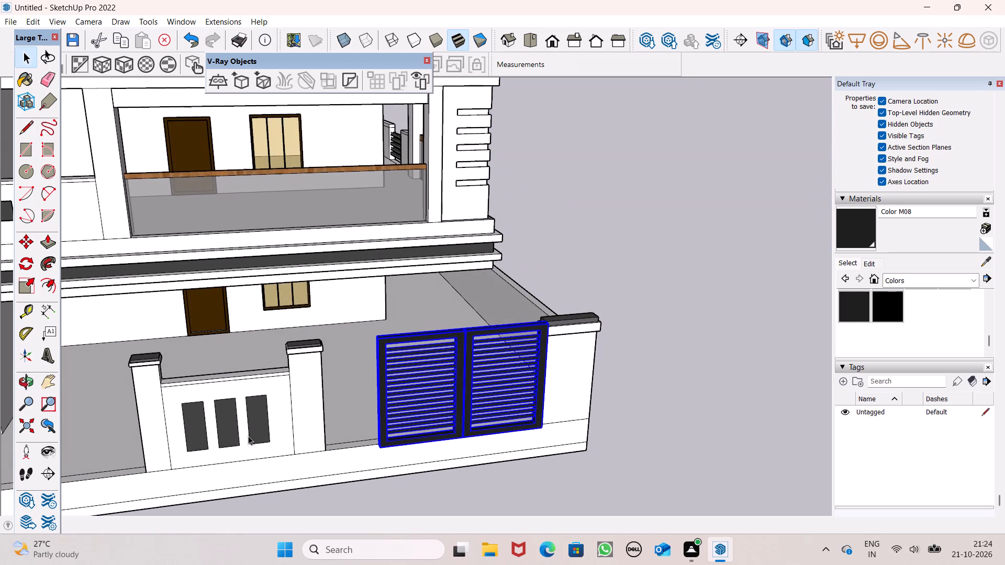
click(30, 285)
middle_drag(318, 426, 443, 452)
scroll(478, 436, up, 5)
drag(470, 392, 417, 427)
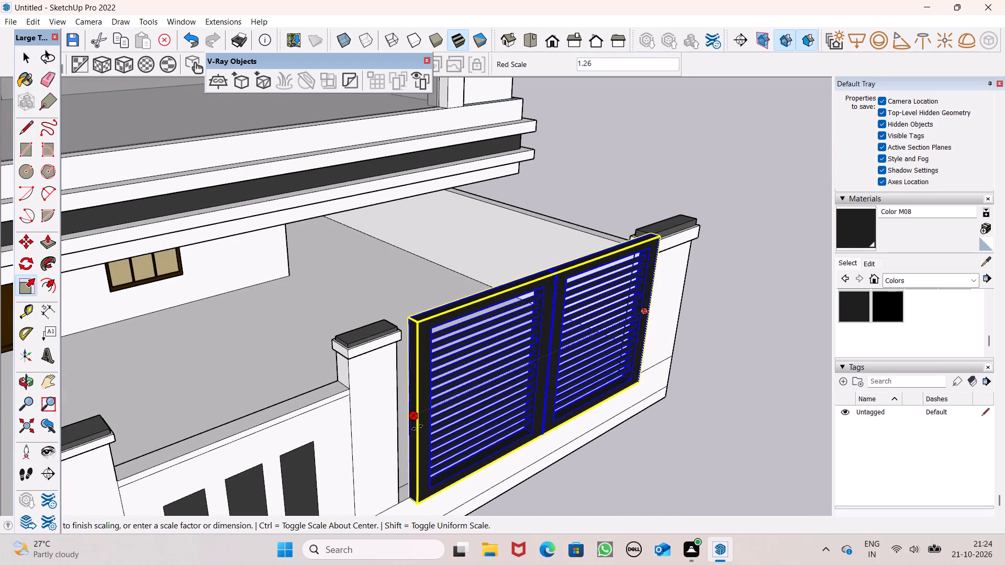
drag(417, 427, 405, 431)
key(space)
click(586, 480)
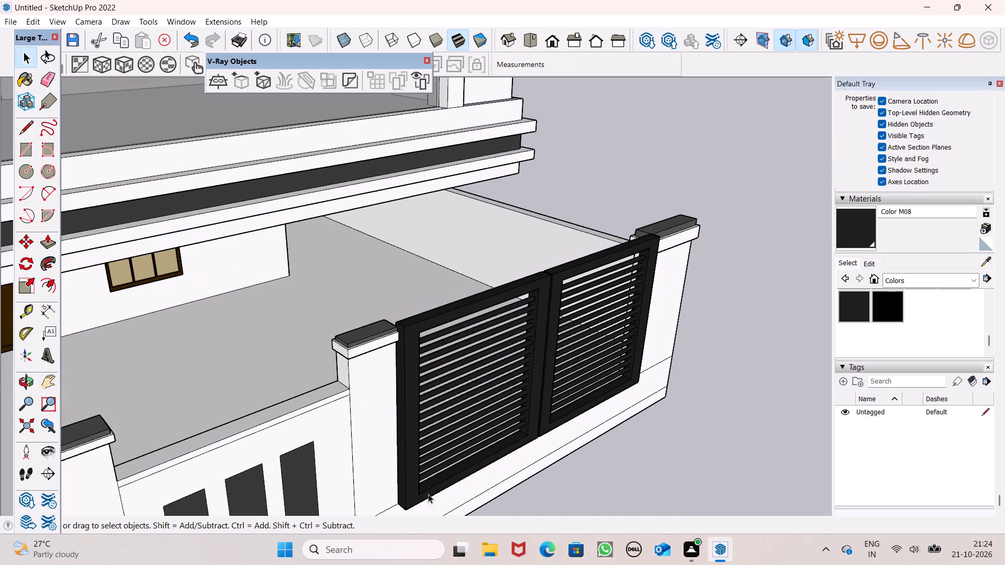
Move the double gate about 6" back from the wall's front edge so it sits between the two boundary pillars.
click(426, 492)
middle_drag(429, 498, 417, 509)
key(m)
key(Return)
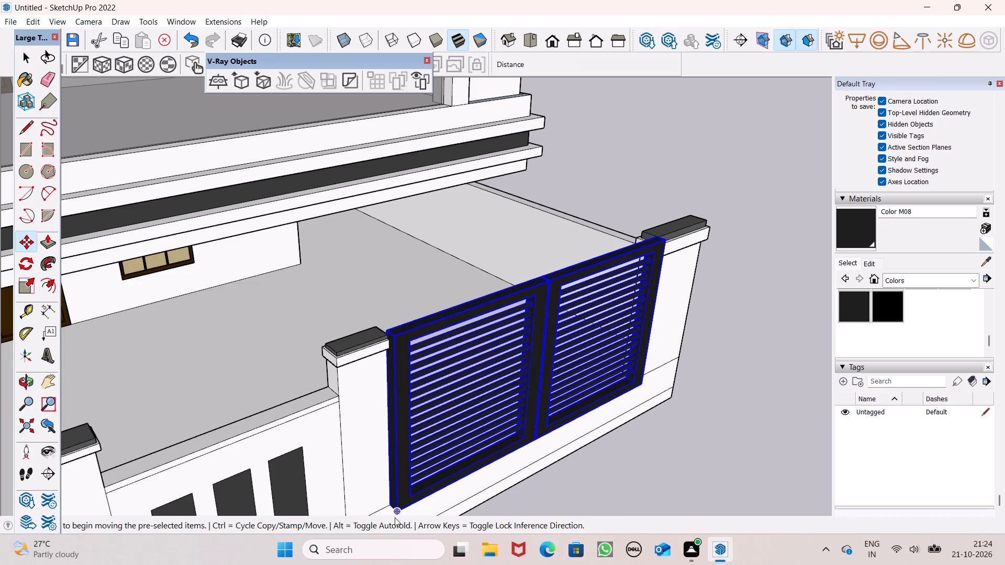
drag(399, 511, 391, 502)
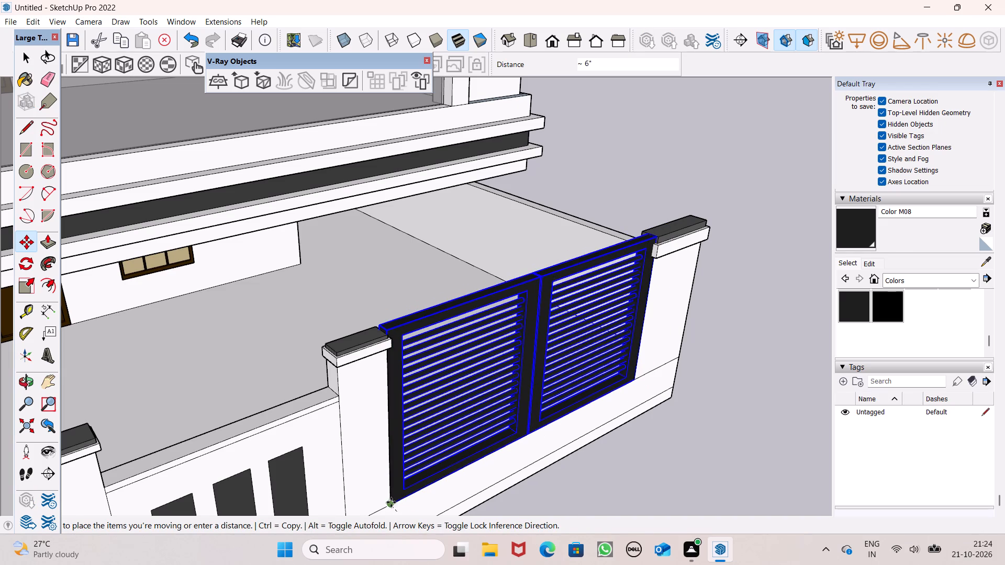
drag(391, 502, 390, 502)
middle_drag(442, 514, 200, 460)
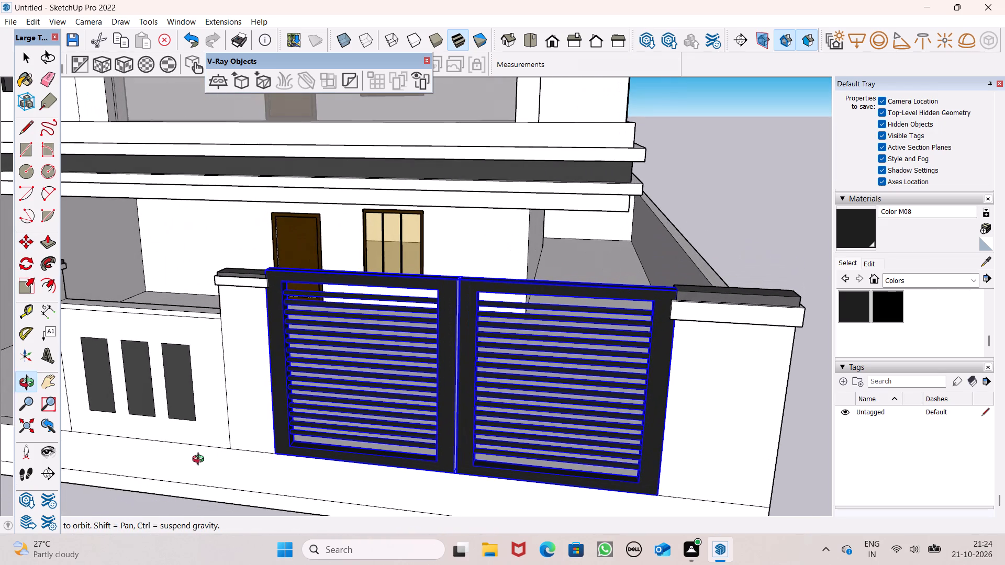
middle_drag(200, 460, 200, 461)
scroll(293, 443, up, 5)
click(270, 460)
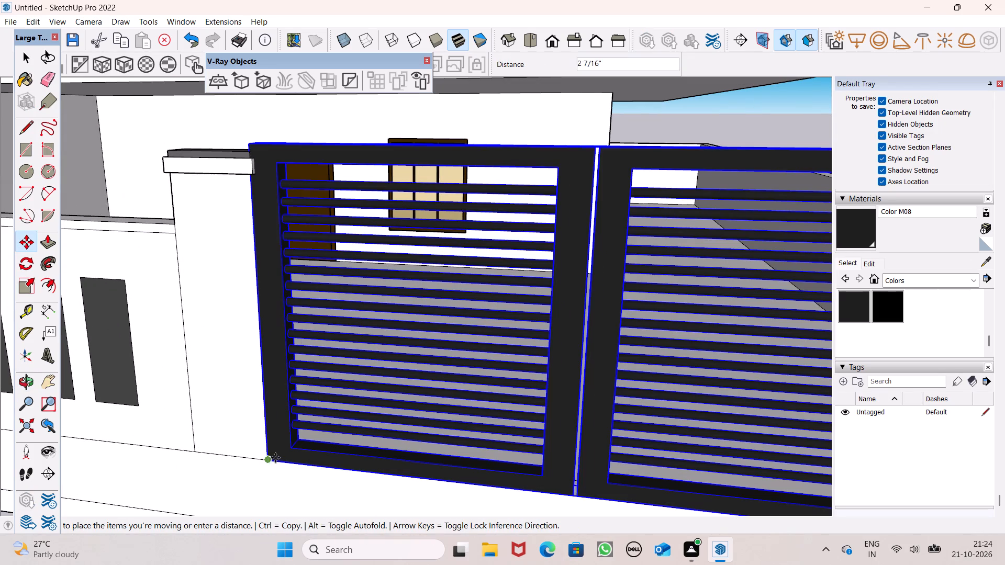
scroll(281, 412, down, 7)
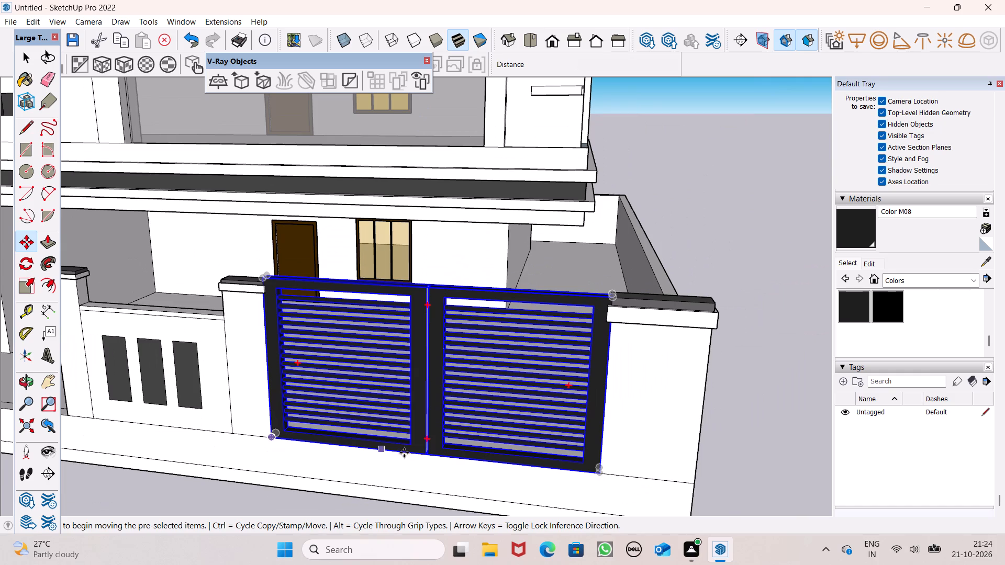
Scale the double gate down uniformly from its upper corner, keeping the opposite corner at the corner pillar fixed.
scroll(623, 478, up, 4)
click(21, 280)
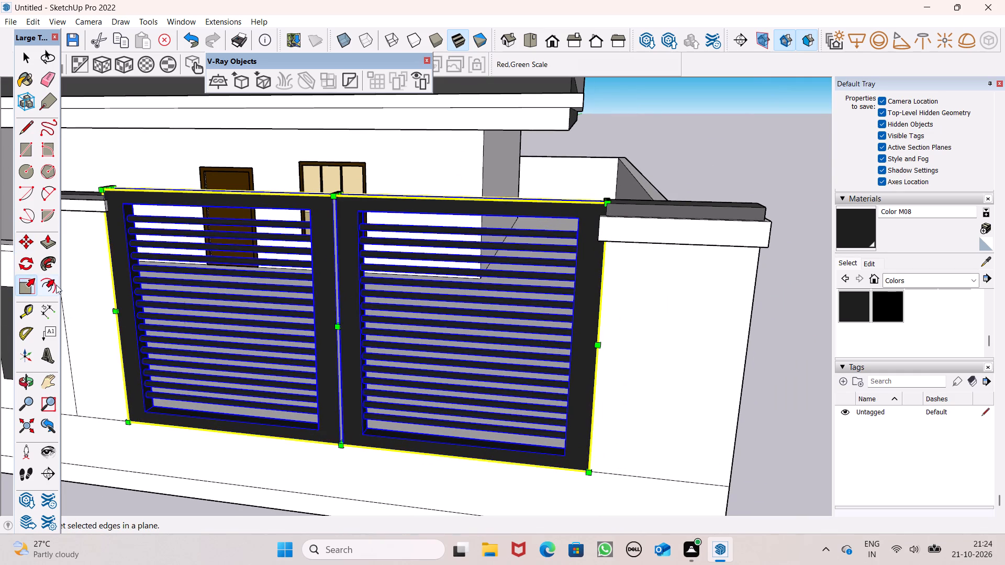
drag(102, 190, 109, 202)
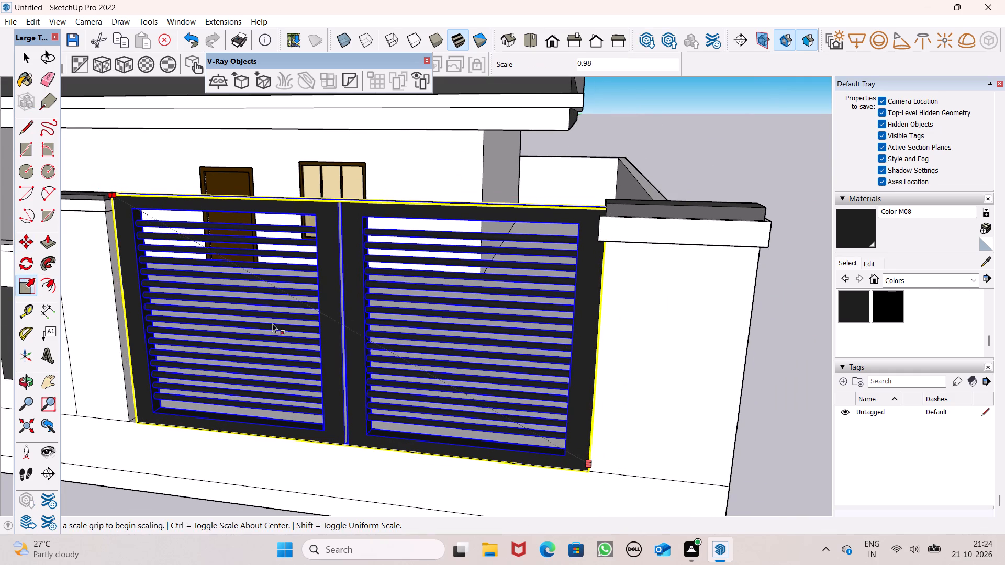
scroll(322, 333, up, 1)
middle_drag(324, 332, 360, 329)
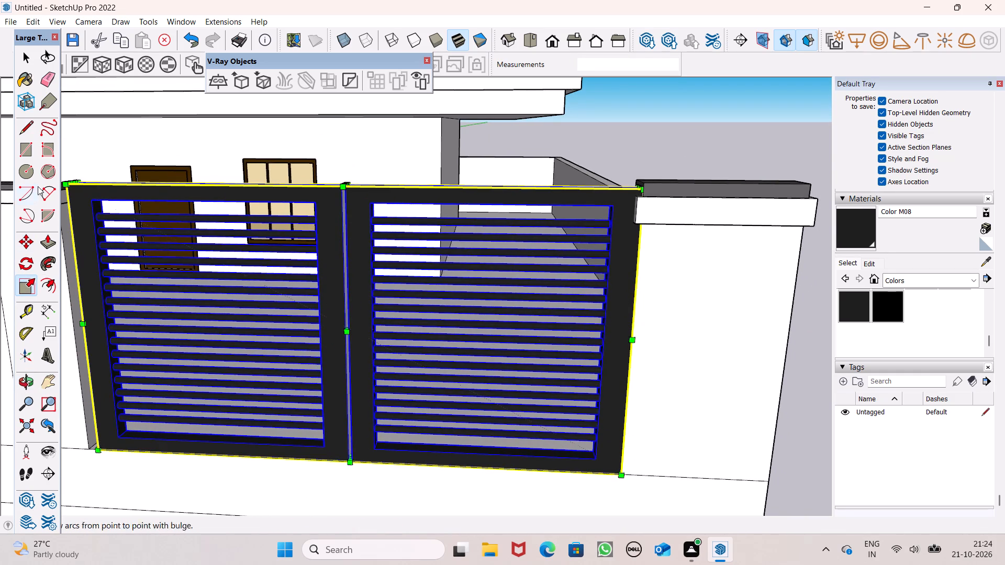
scroll(260, 235, down, 4)
scroll(128, 199, up, 6)
drag(136, 225, 151, 243)
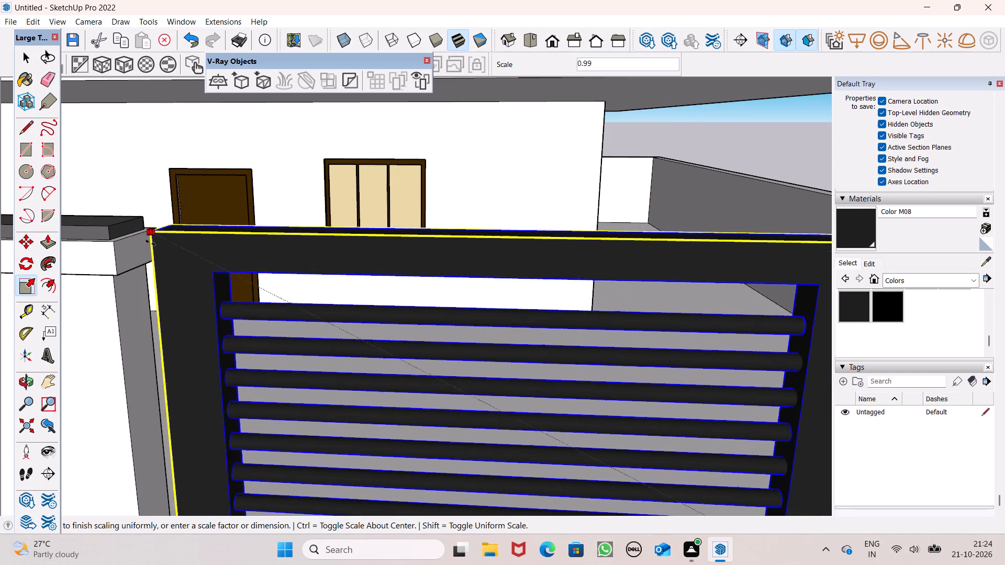
drag(151, 243, 187, 304)
scroll(155, 251, down, 8)
scroll(325, 309, down, 3)
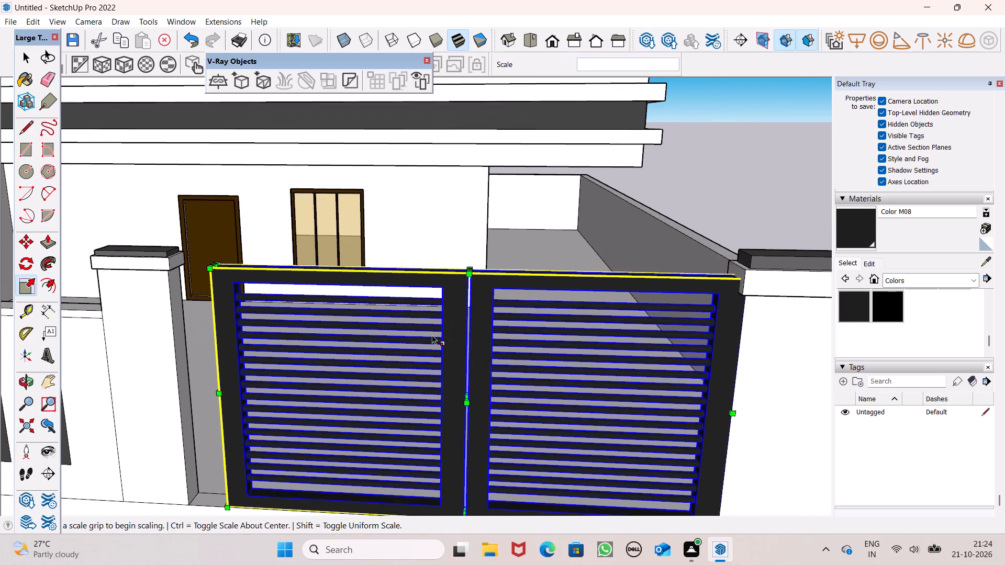
Reduce the double gate's height by scaling it down from its top edge, below the pillar caps.
middle_drag(432, 337, 422, 367)
middle_drag(463, 312, 483, 395)
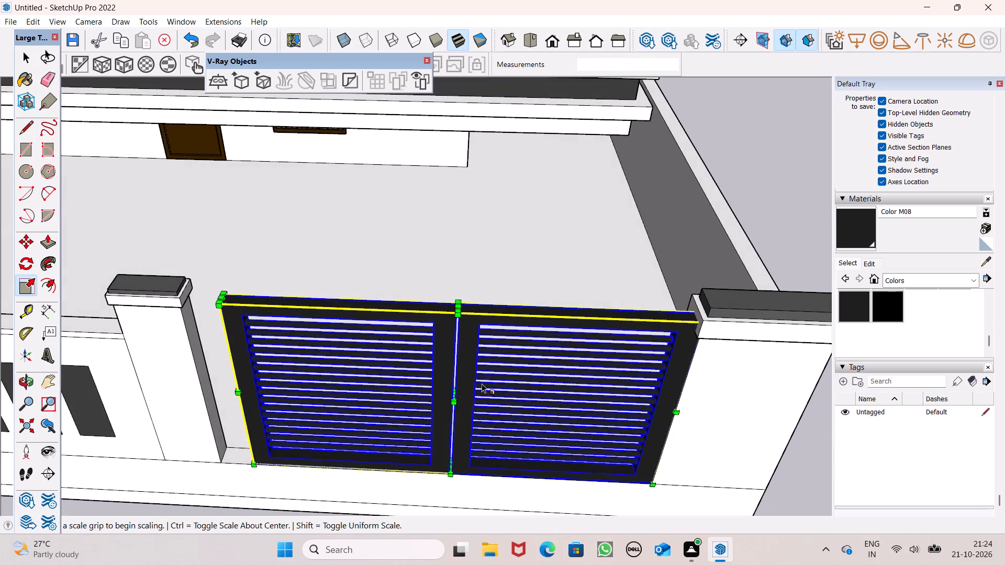
scroll(481, 376, up, 5)
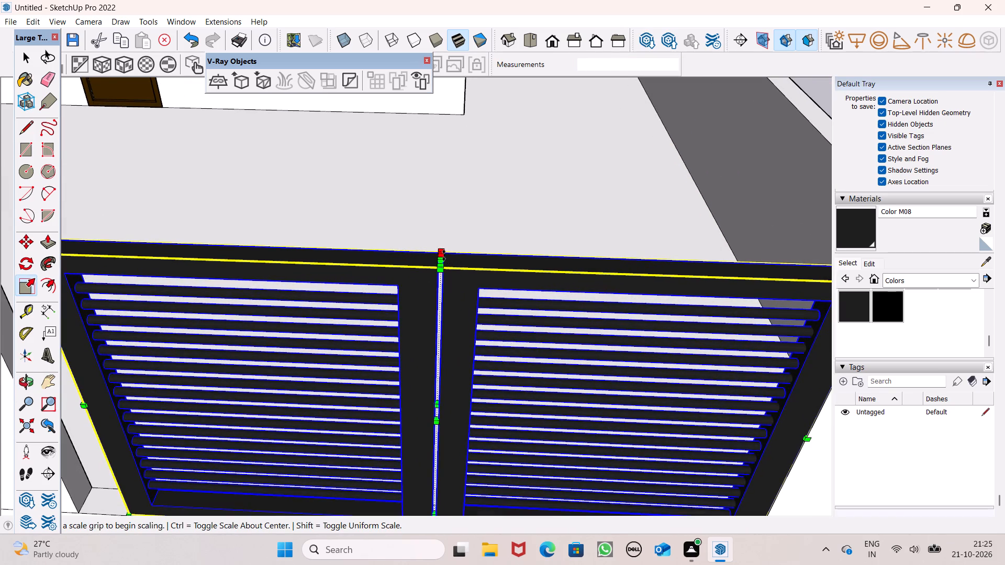
drag(444, 256, 451, 311)
scroll(452, 258, down, 5)
middle_drag(473, 289, 470, 286)
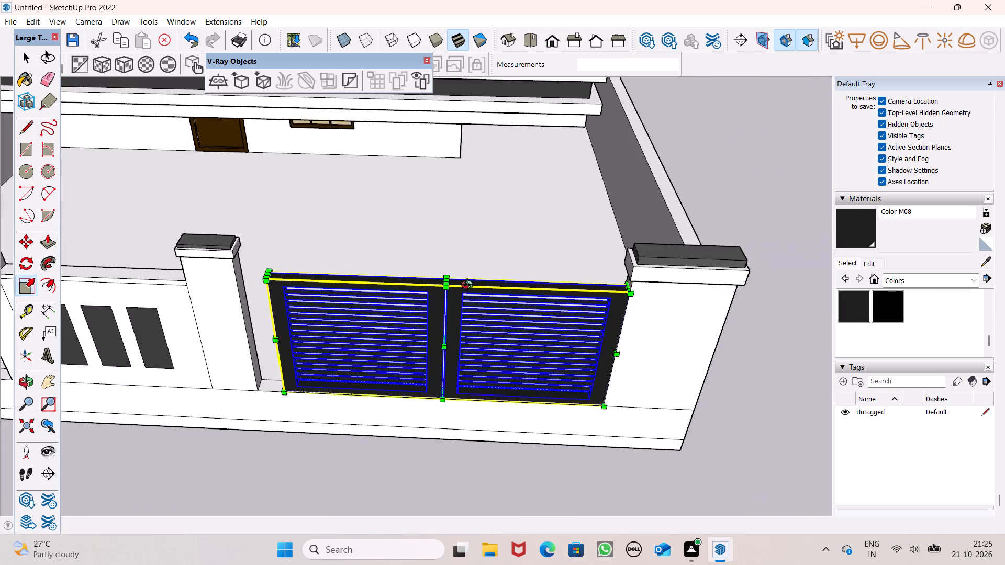
middle_drag(470, 286, 477, 183)
scroll(530, 239, up, 2)
scroll(526, 229, down, 3)
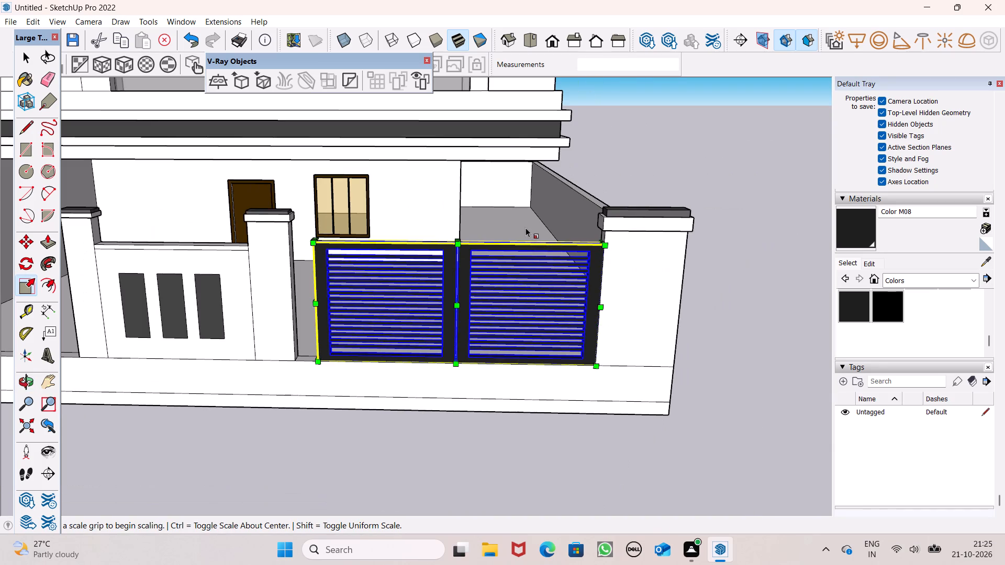
Stretch the double gate along the red axis to close the gap to the pillar beside the slotted wall, and deselect it.
middle_drag(428, 297, 530, 280)
scroll(422, 292, up, 5)
scroll(349, 289, up, 1)
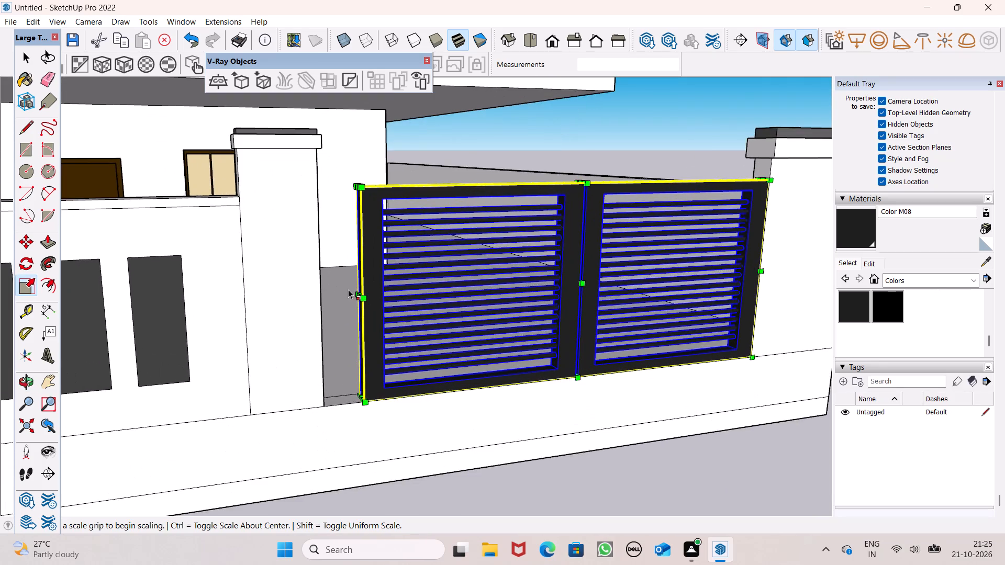
scroll(348, 289, up, 2)
drag(370, 304, 301, 320)
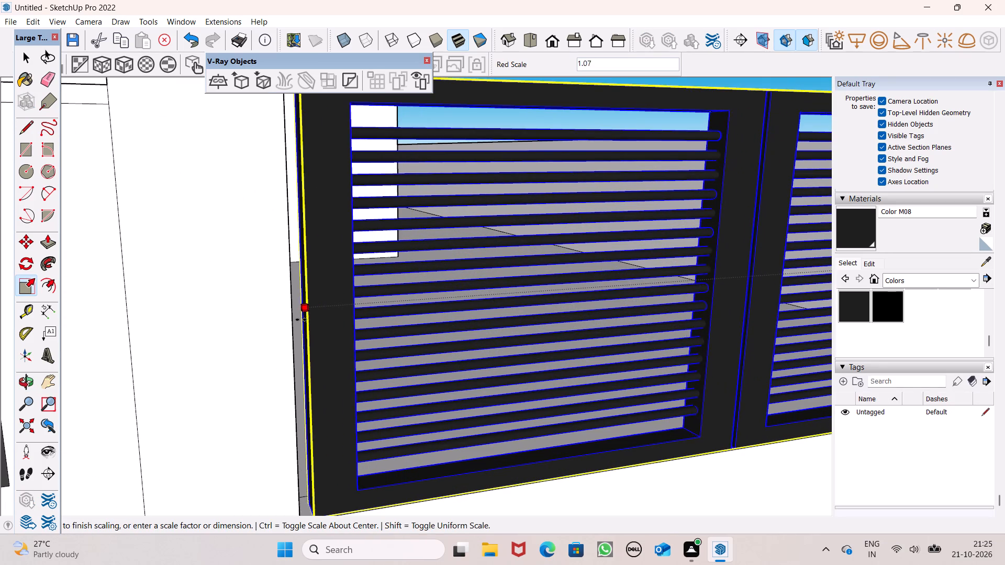
drag(301, 320, 287, 323)
scroll(363, 265, down, 10)
key(space)
scroll(362, 238, down, 3)
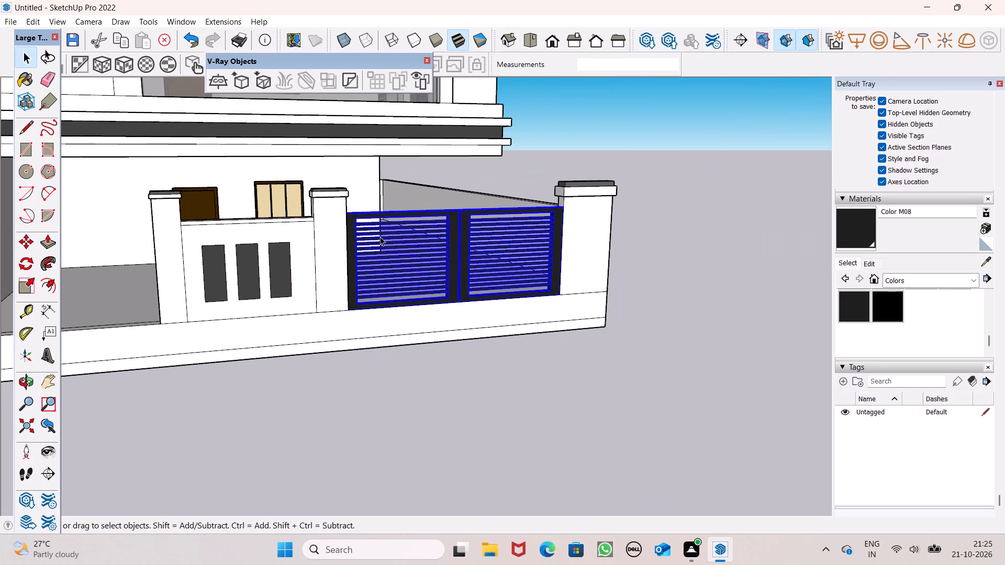
middle_drag(423, 263, 371, 274)
drag(516, 481, 514, 473)
scroll(496, 335, down, 2)
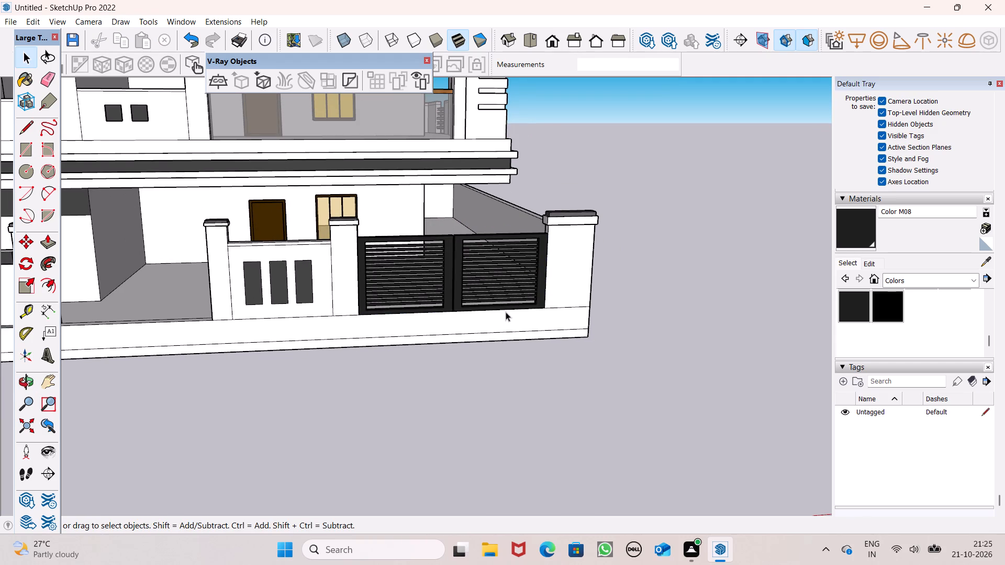
Move the remaining single barred frame about 54' 9" from beside the house to the entrance opening in the boundary wall.
scroll(529, 302, down, 2)
middle_drag(527, 303, 421, 284)
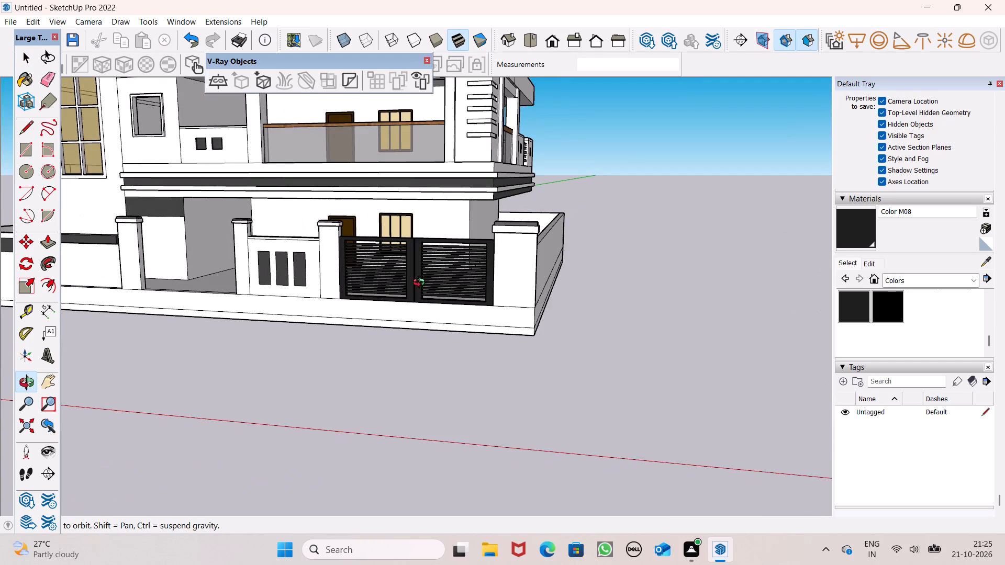
middle_drag(421, 284, 425, 284)
scroll(466, 276, down, 4)
click(708, 302)
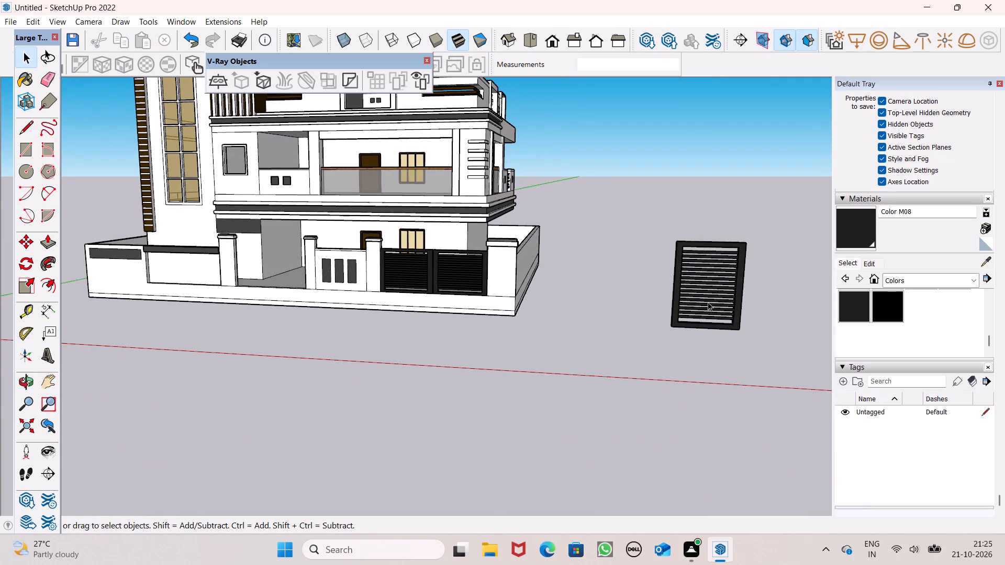
key(m)
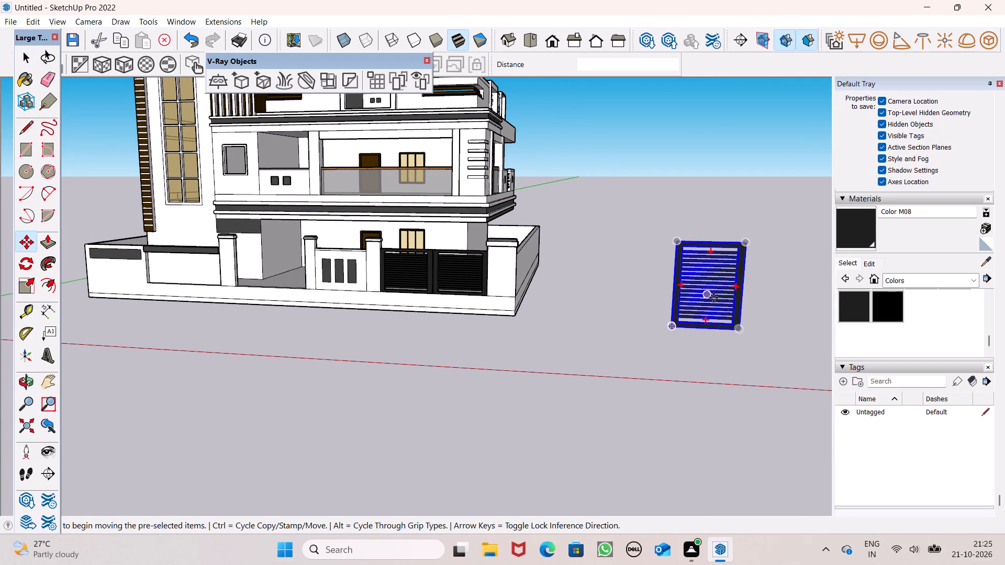
drag(744, 331, 337, 282)
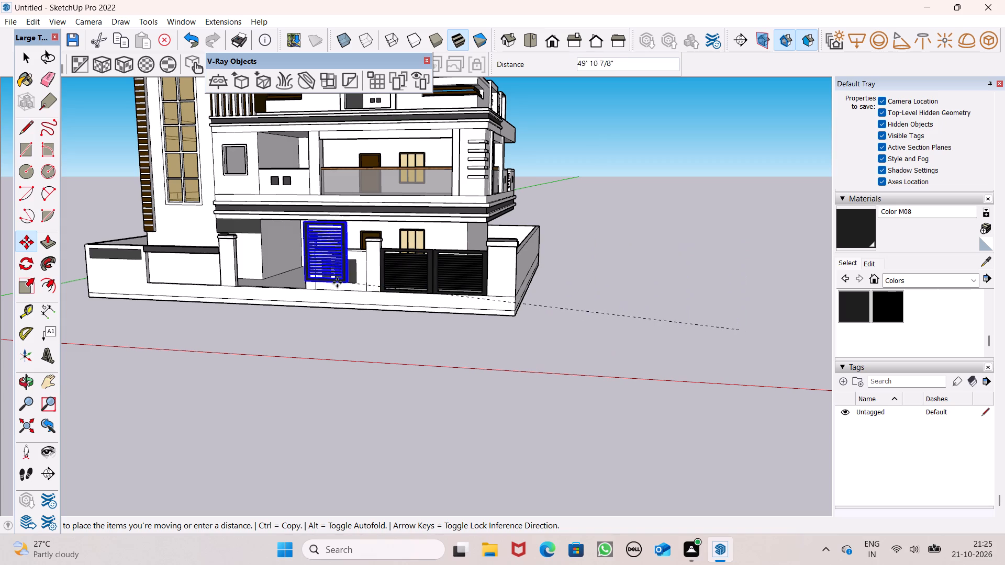
drag(337, 282, 304, 282)
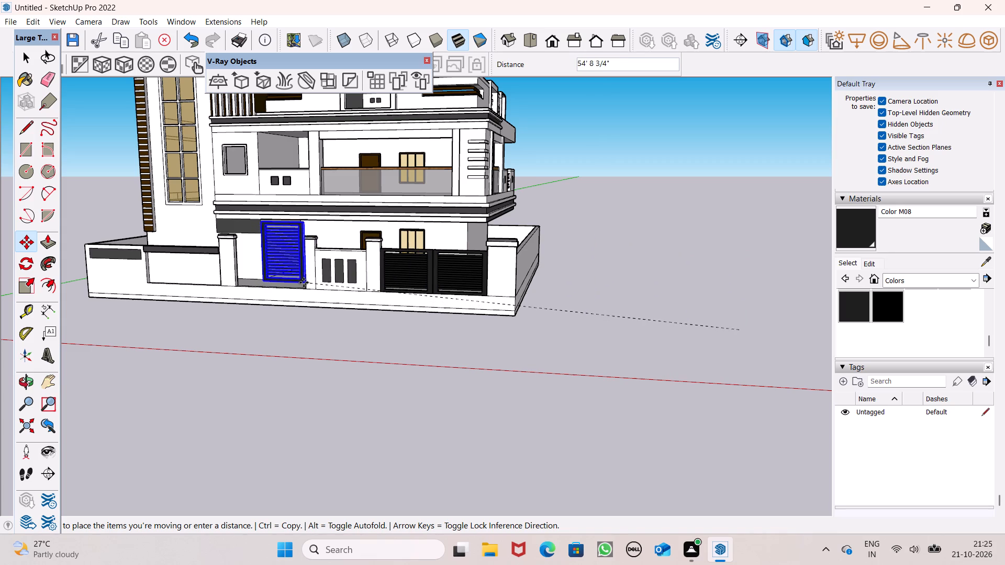
drag(304, 282, 303, 282)
Align the single frame's lower corner with the base of the pillar next to the slotted wall, on the low front wall.
scroll(303, 282, up, 15)
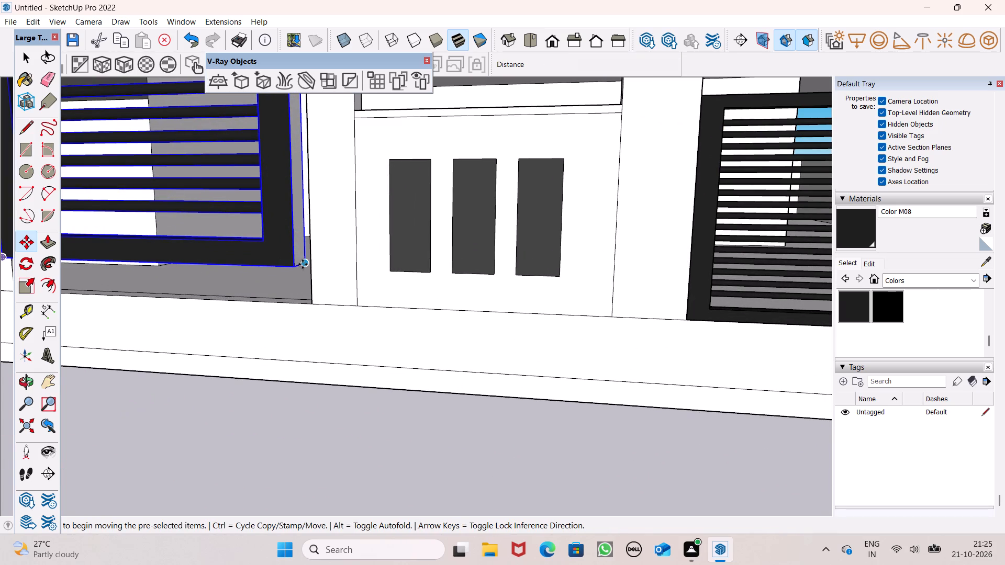
drag(293, 264, 312, 302)
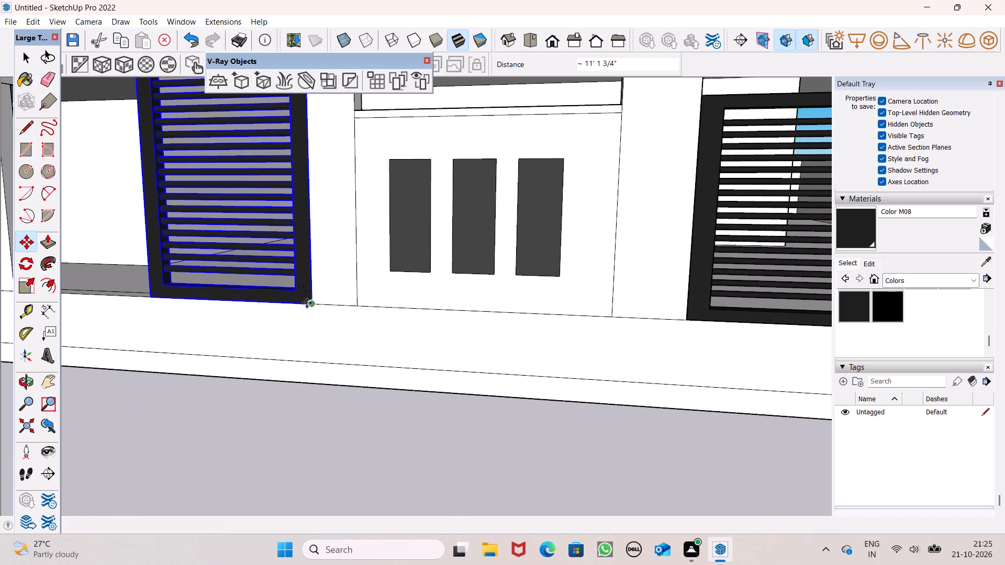
Scale the single frame's height to about 0.89 along the blue axis, below the pillar caps.
scroll(411, 261, down, 10)
middle_drag(408, 271, 752, 374)
click(26, 293)
scroll(383, 373, up, 1)
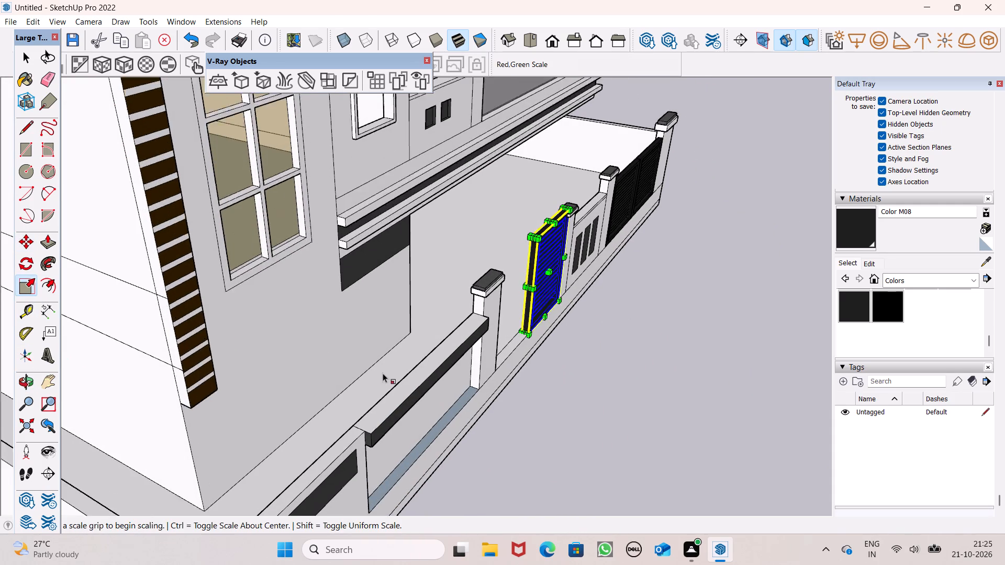
scroll(383, 373, up, 4)
scroll(418, 365, down, 1)
middle_drag(469, 353, 354, 367)
scroll(505, 363, up, 4)
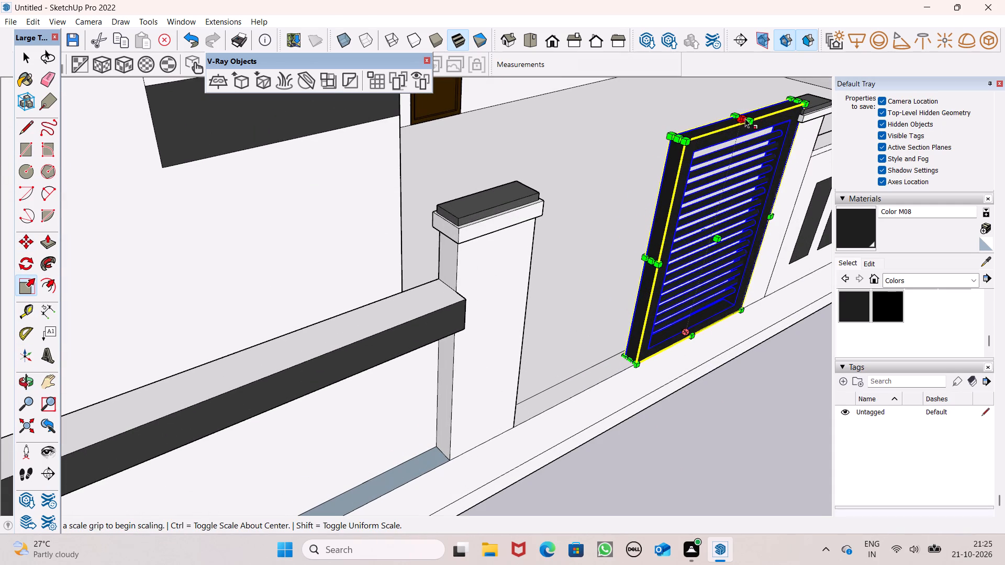
drag(741, 112, 738, 146)
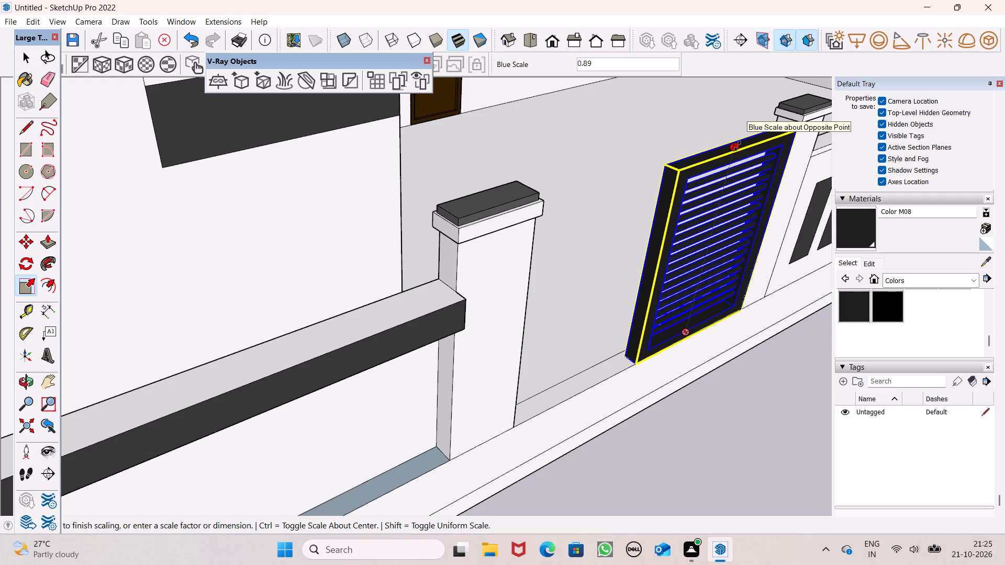
drag(738, 146, 738, 147)
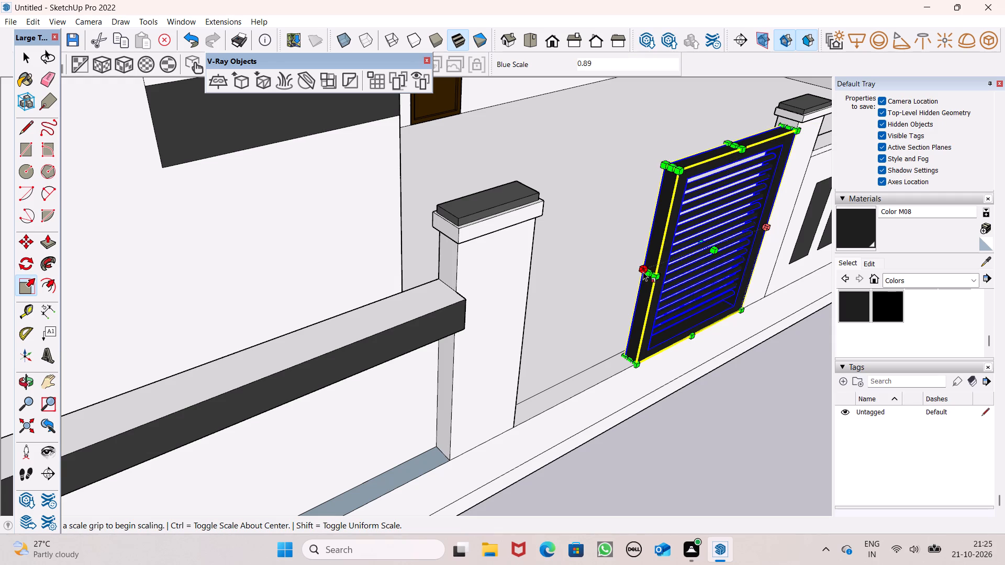
Scale the single frame to about 2.00 along the red axis to span the entrance opening, and deselect it.
drag(646, 275, 528, 346)
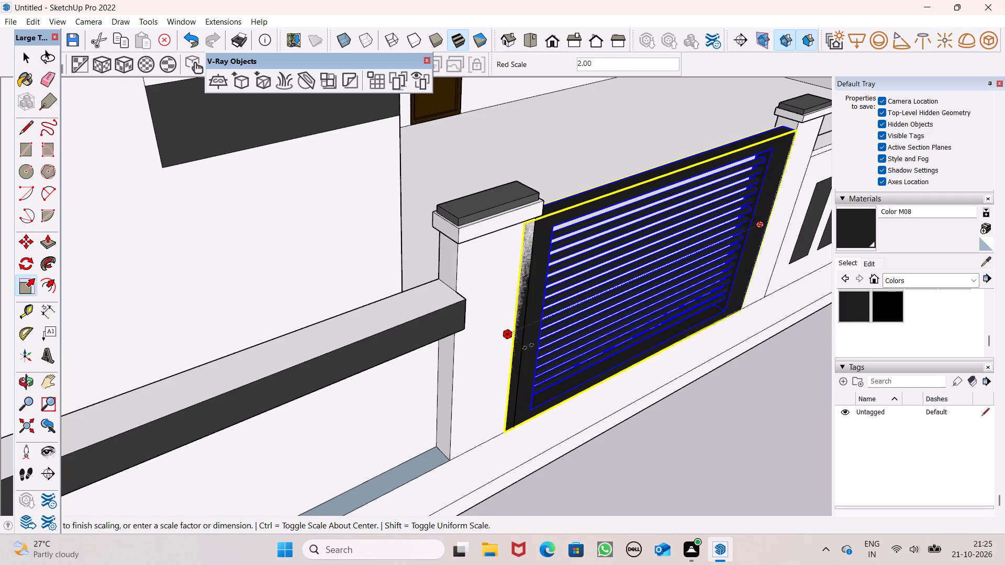
drag(528, 346, 525, 347)
scroll(538, 290, down, 5)
key(space)
scroll(536, 314, down, 4)
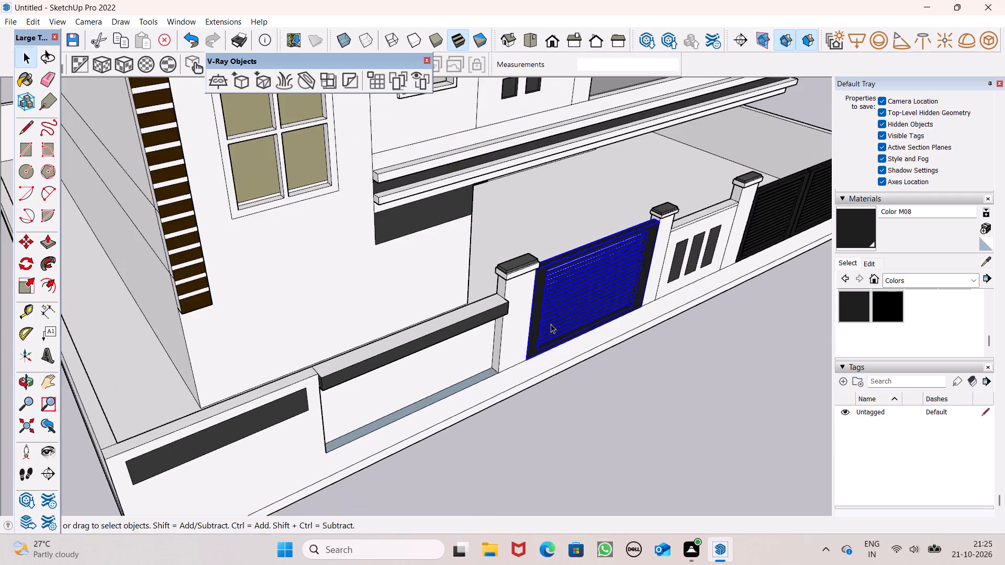
middle_drag(617, 349, 393, 243)
drag(404, 428, 403, 413)
scroll(373, 318, down, 4)
Scale the single gate in the entrance opening to about 0.90 along the blue axis, lowering its top edge, and deselect it.
middle_drag(438, 333, 419, 350)
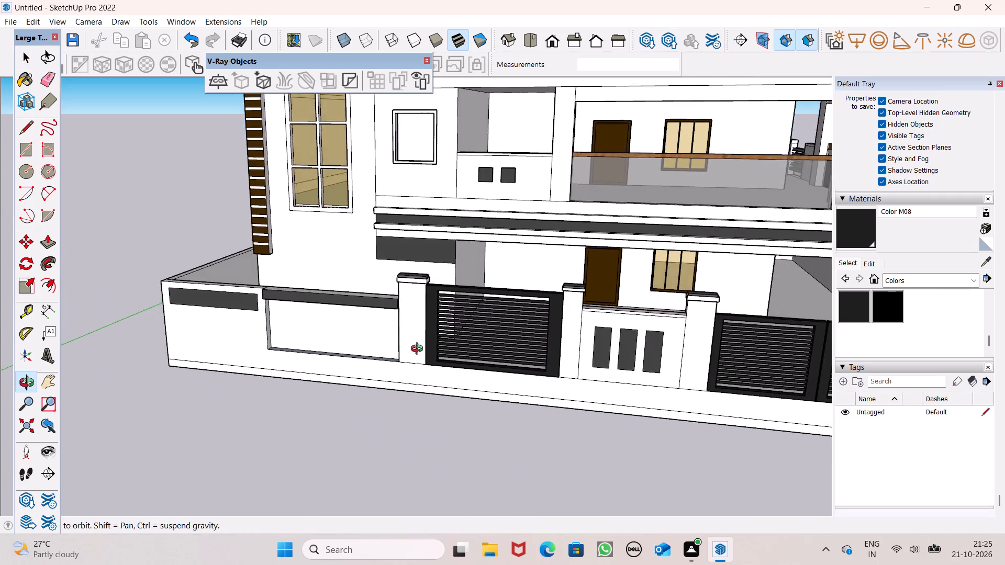
middle_drag(419, 350, 448, 317)
middle_drag(496, 301, 518, 333)
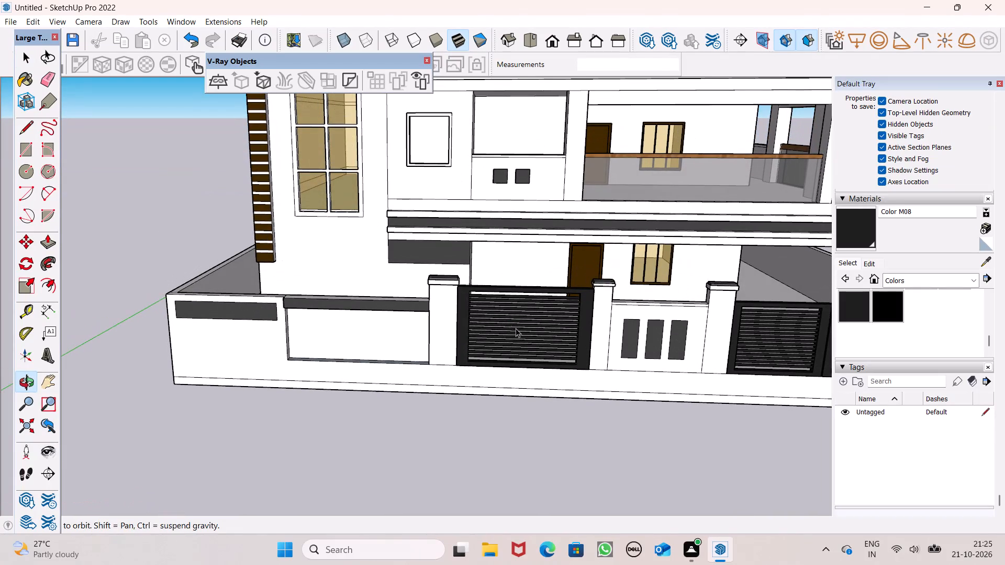
click(507, 324)
middle_drag(507, 325, 507, 330)
click(14, 283)
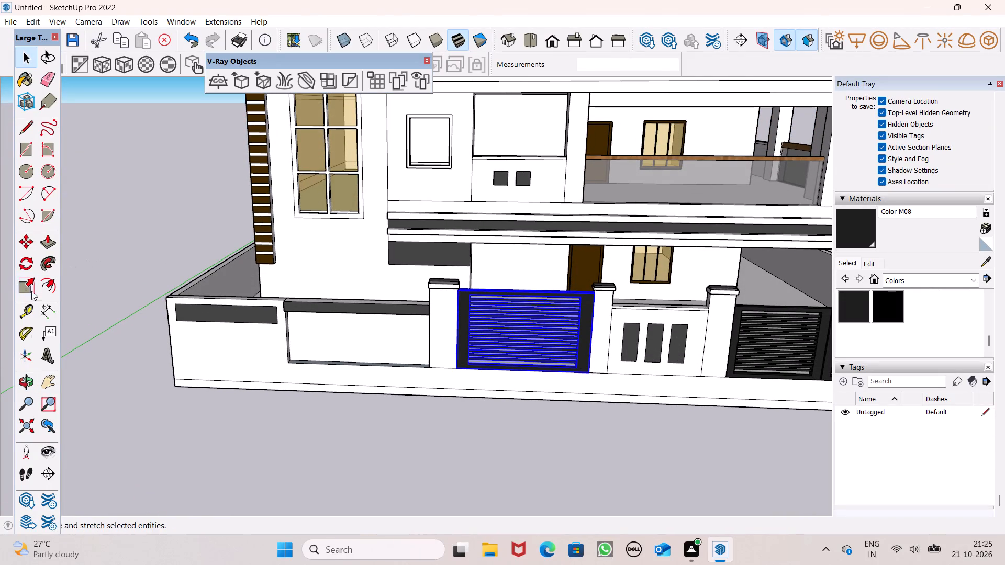
drag(29, 286, 41, 291)
drag(23, 295, 29, 298)
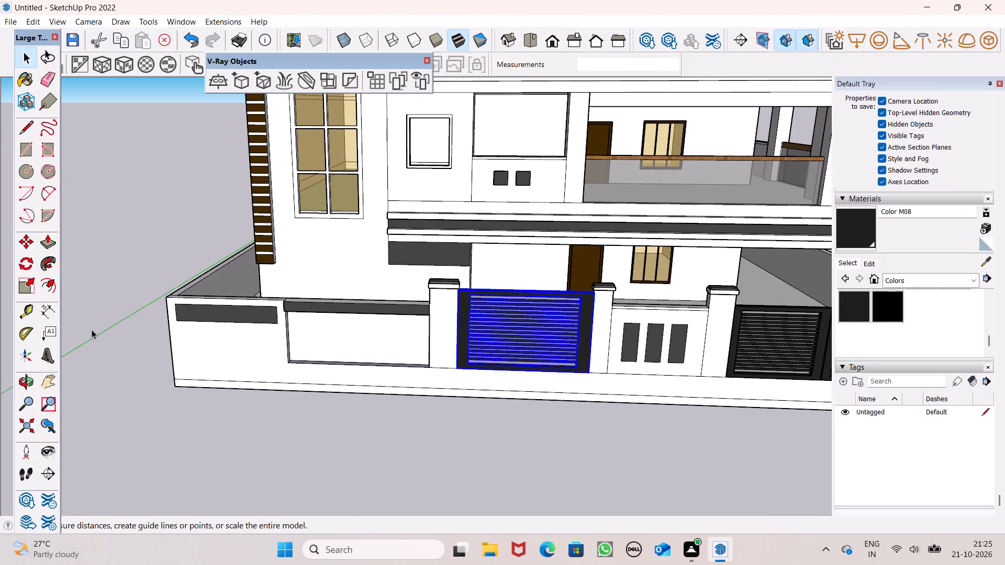
middle_drag(467, 351, 485, 399)
drag(25, 282, 27, 282)
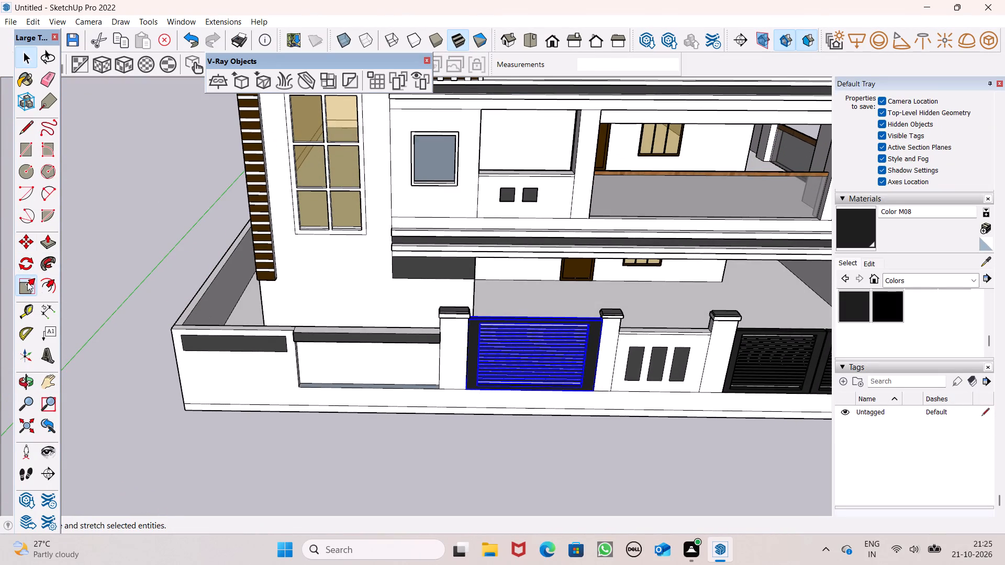
drag(27, 282, 33, 285)
middle_drag(420, 325, 435, 383)
scroll(505, 365, up, 7)
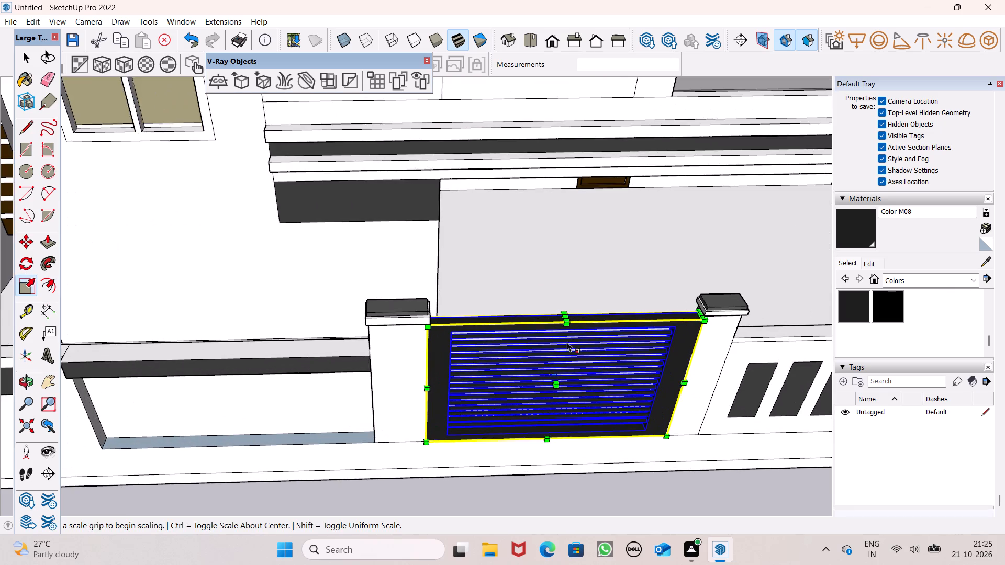
scroll(582, 329, up, 8)
drag(541, 316, 542, 348)
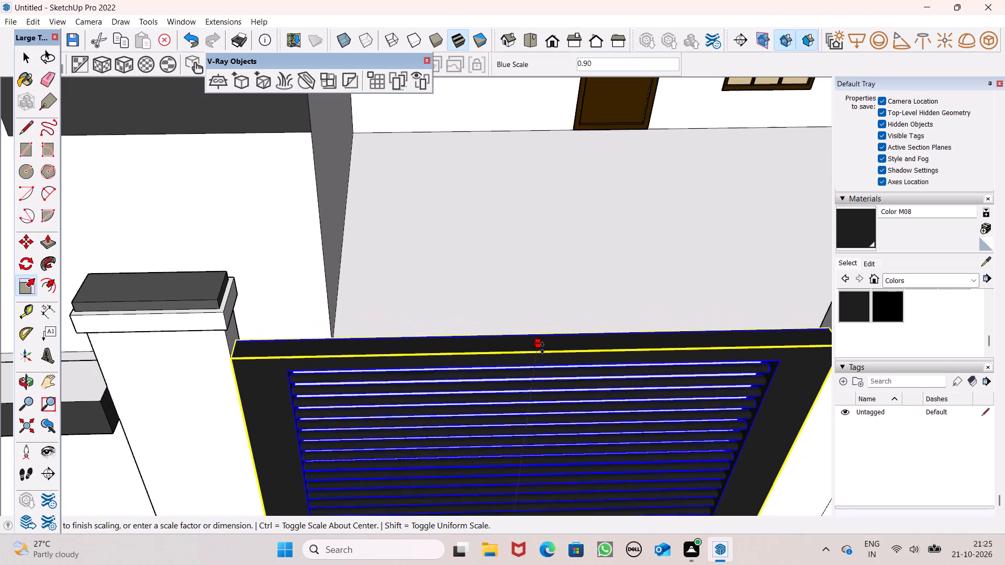
drag(542, 348, 539, 352)
scroll(484, 279, down, 6)
middle_drag(514, 314, 492, 223)
scroll(469, 244, down, 4)
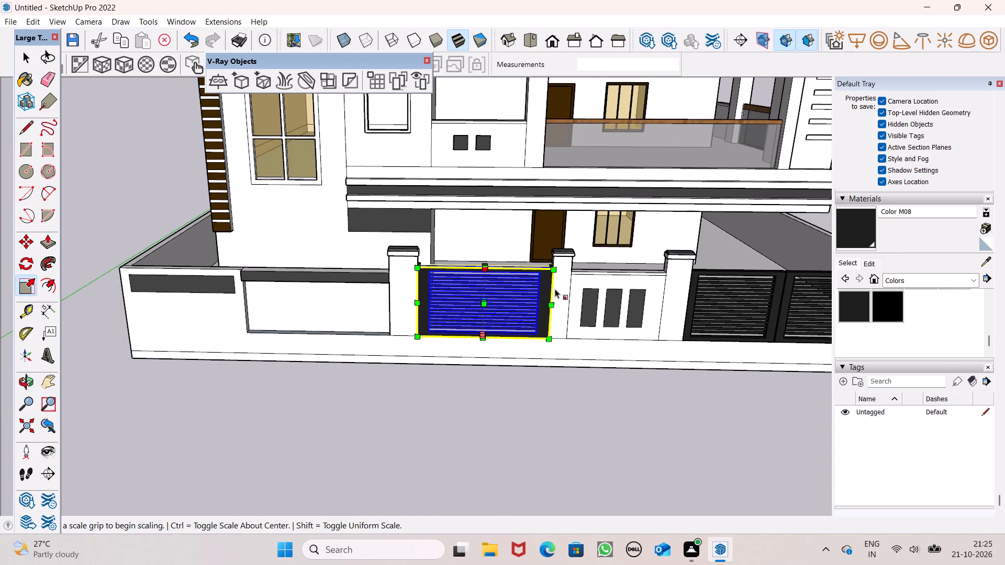
key(space)
drag(467, 405, 460, 401)
Paint the upper-floor wall face around the small framed window with Granite Dark Gray from the Stone materials.
scroll(316, 302, down, 3)
middle_drag(407, 324, 422, 292)
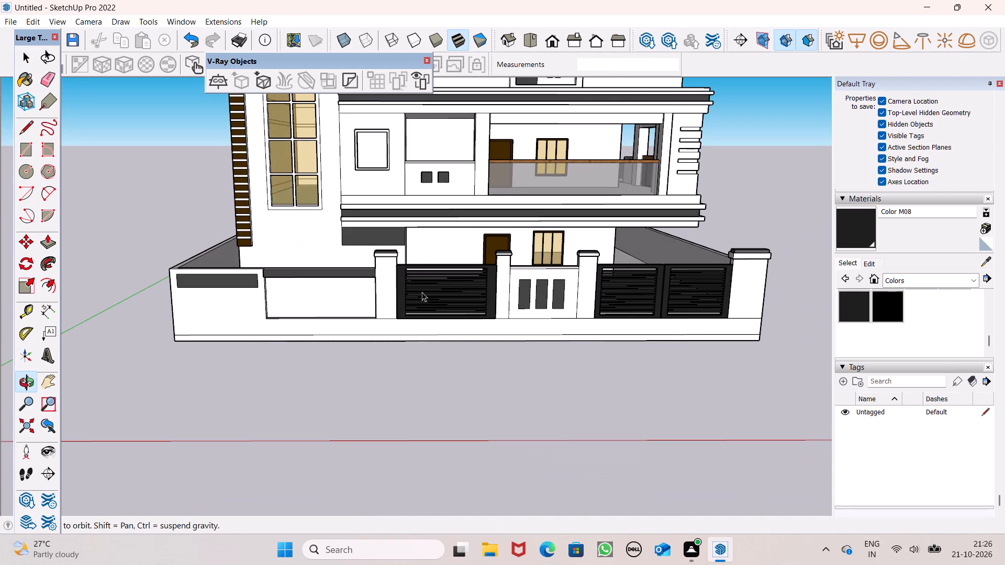
scroll(378, 278, down, 4)
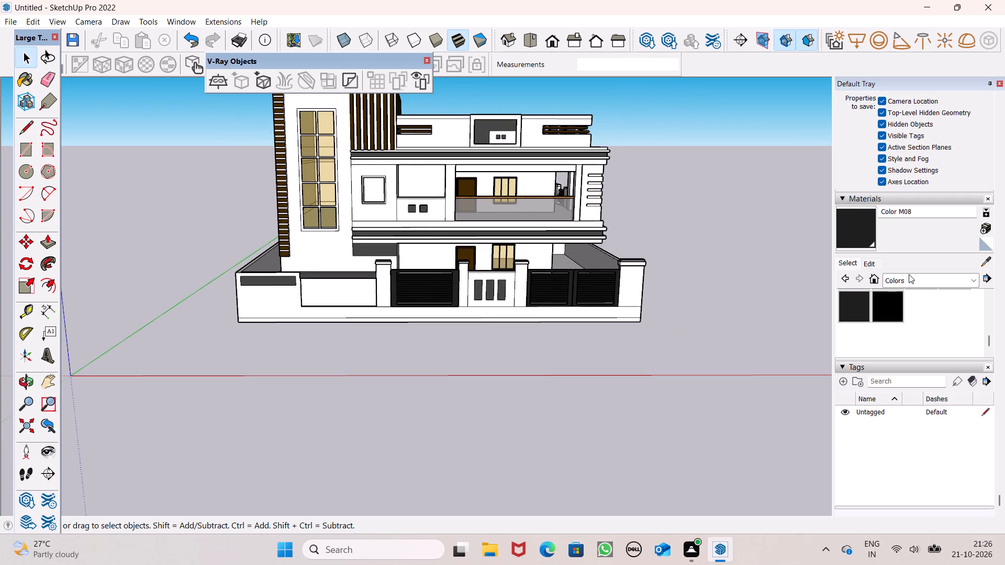
click(845, 264)
click(838, 262)
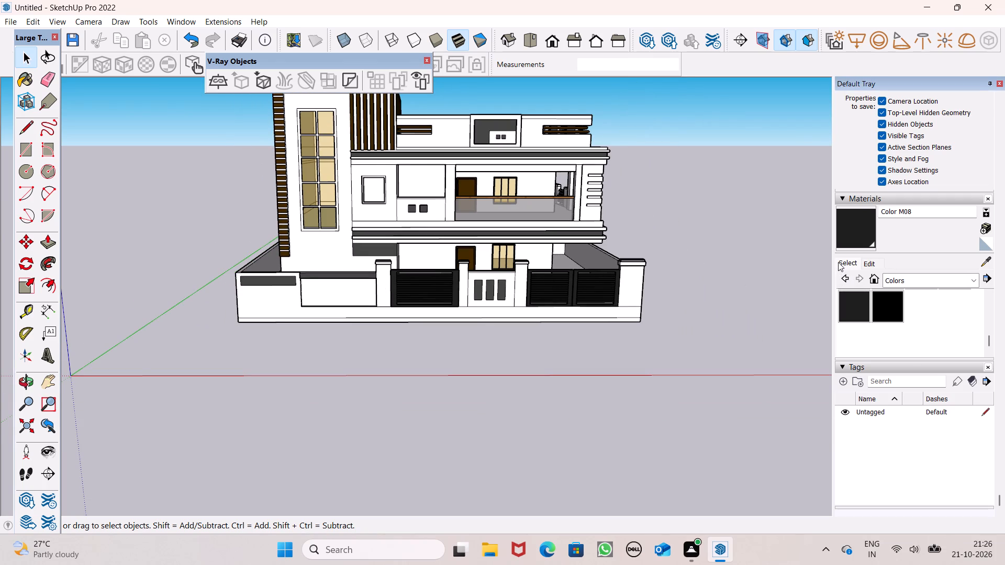
click(851, 262)
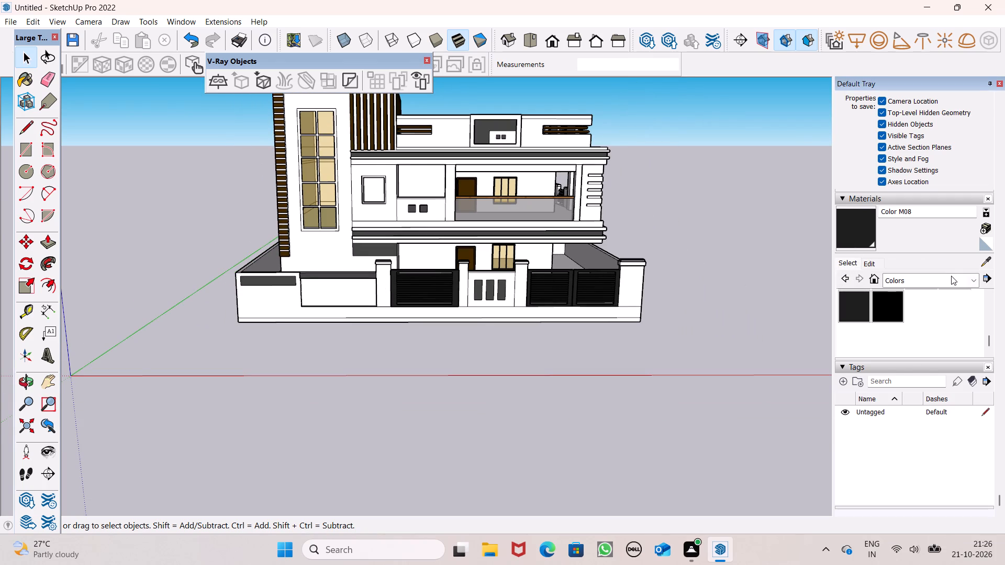
click(951, 276)
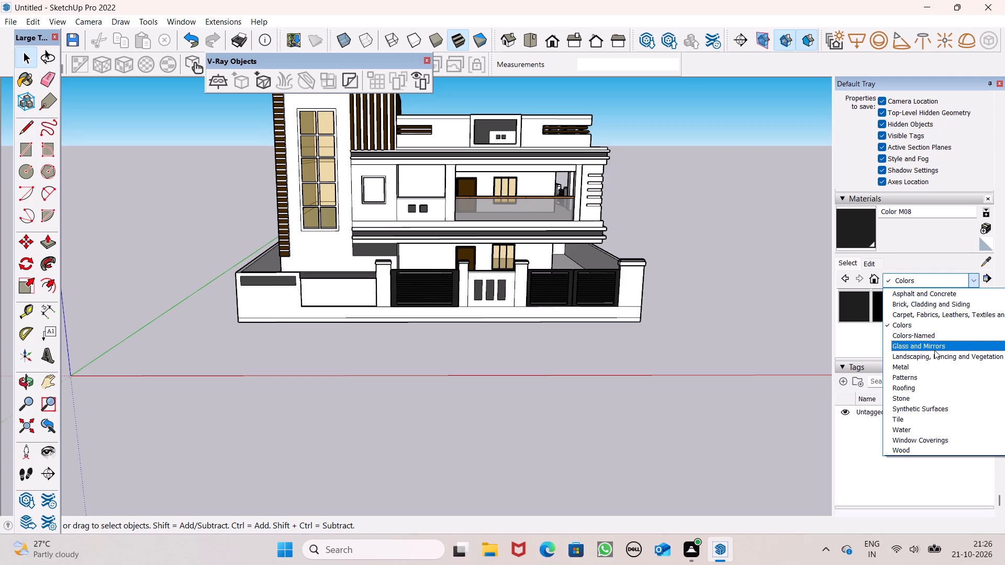
click(907, 399)
click(923, 317)
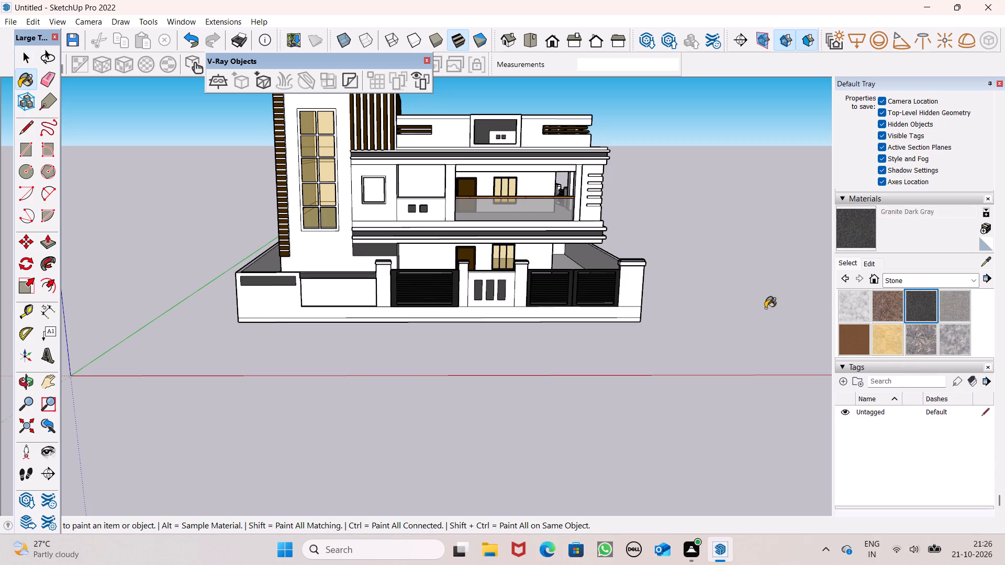
scroll(261, 321, up, 8)
scroll(510, 265, up, 2)
scroll(459, 261, down, 4)
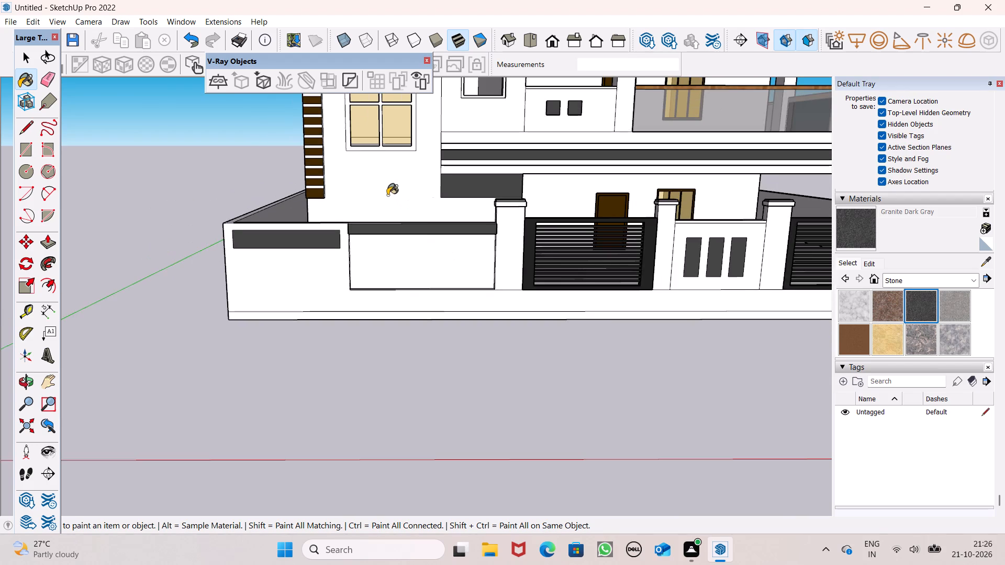
scroll(387, 195, up, 2)
scroll(387, 195, down, 16)
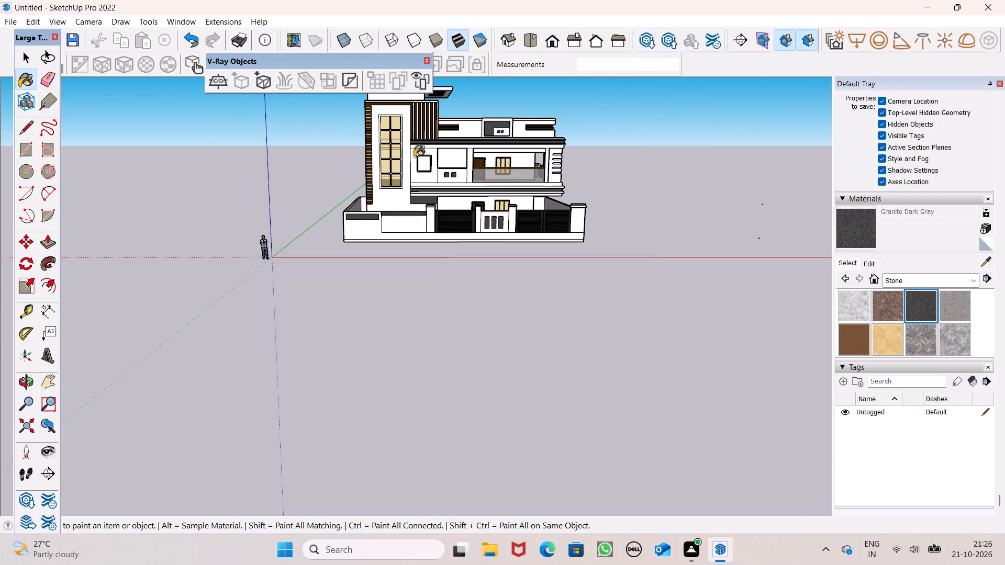
scroll(416, 145, up, 6)
scroll(441, 193, up, 15)
click(440, 186)
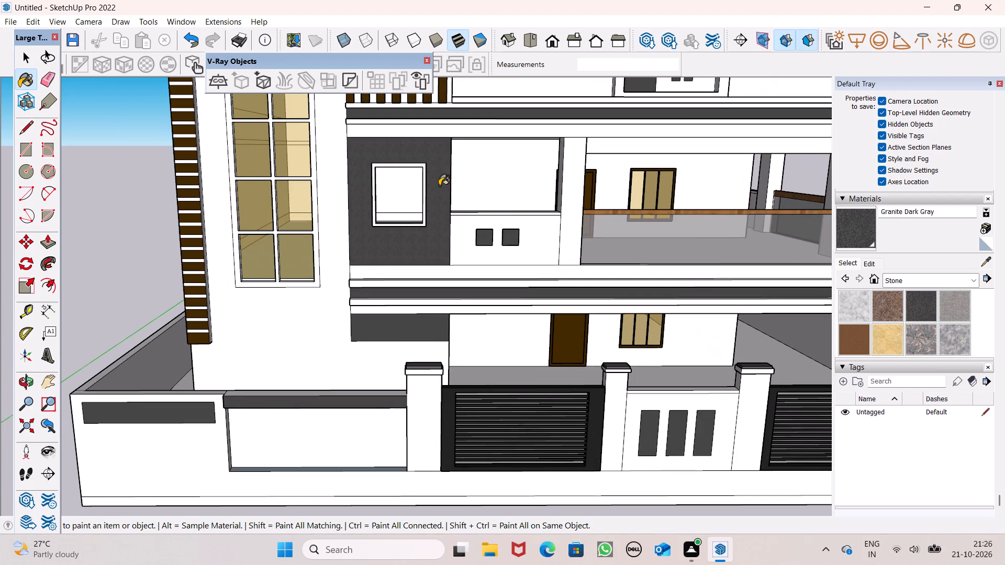
Set the Granite Dark Gray texture size to 10' and leave the Paint Bucket.
click(870, 263)
click(870, 415)
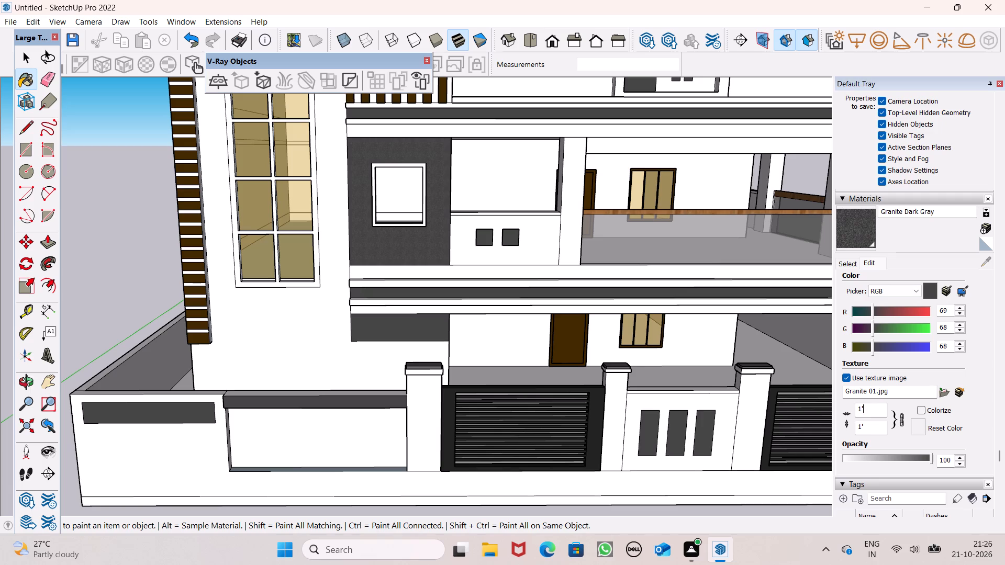
key(BackSpace)
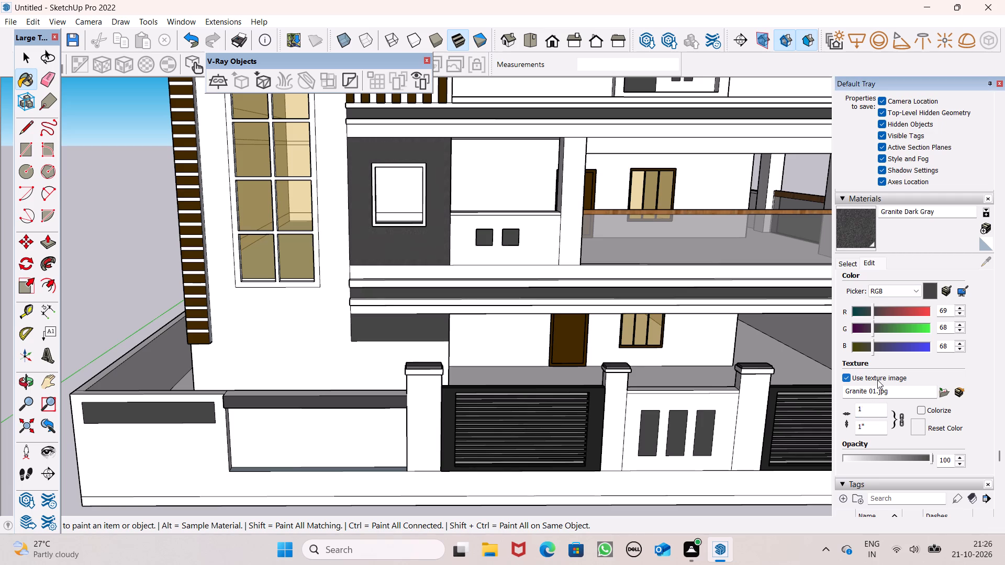
text(0')
key(space)
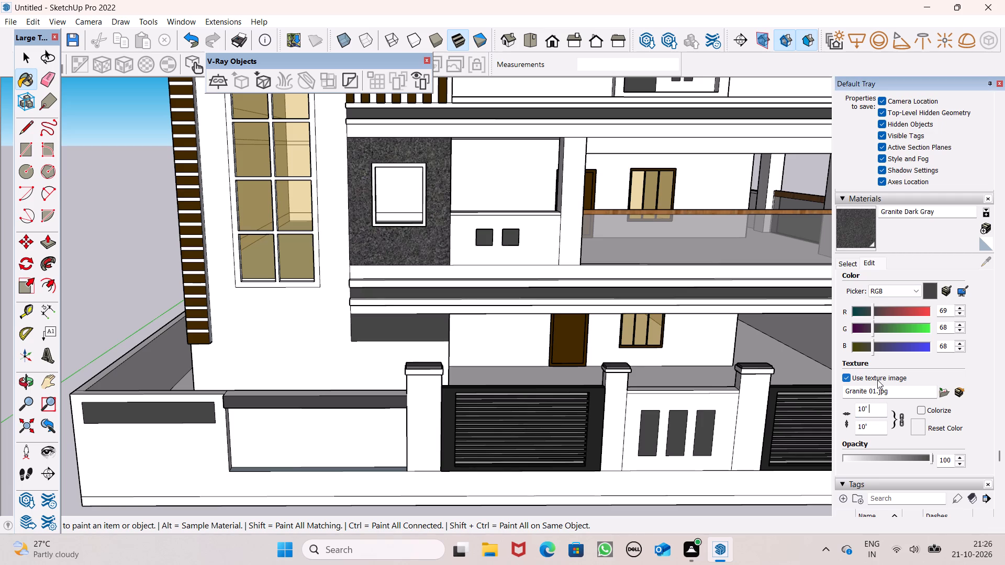
scroll(502, 273, down, 6)
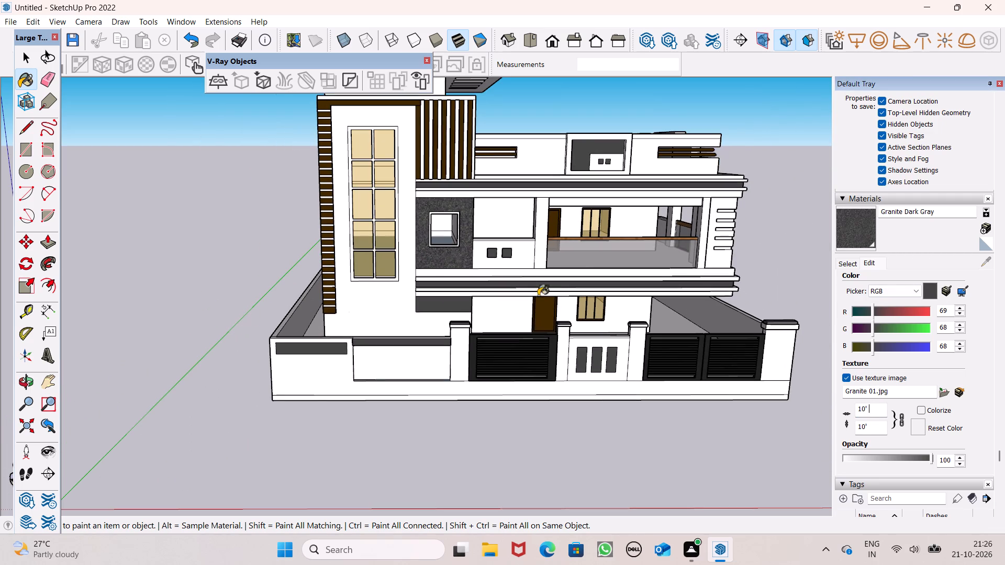
key(space)
key(space)
click(133, 295)
key(space)
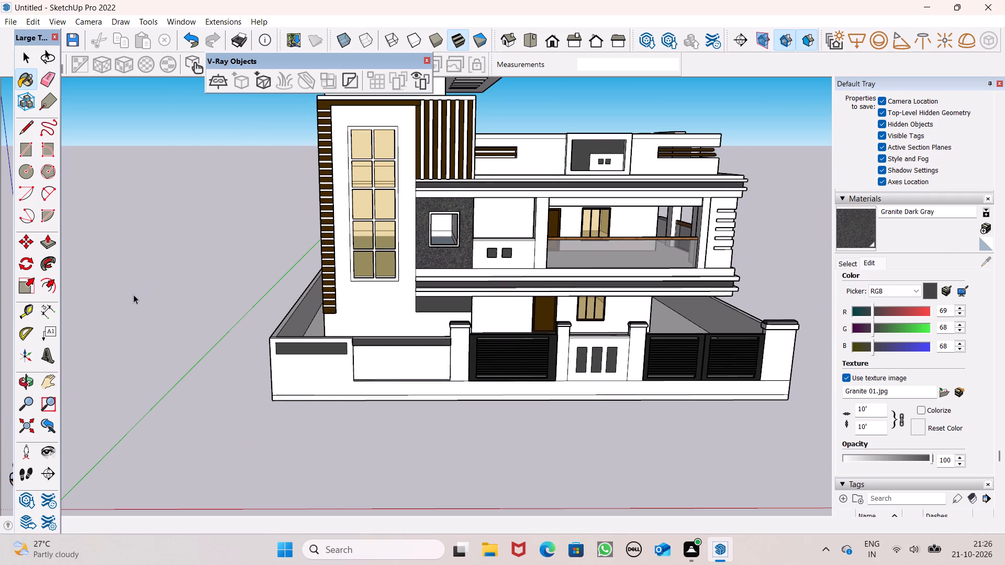
click(133, 294)
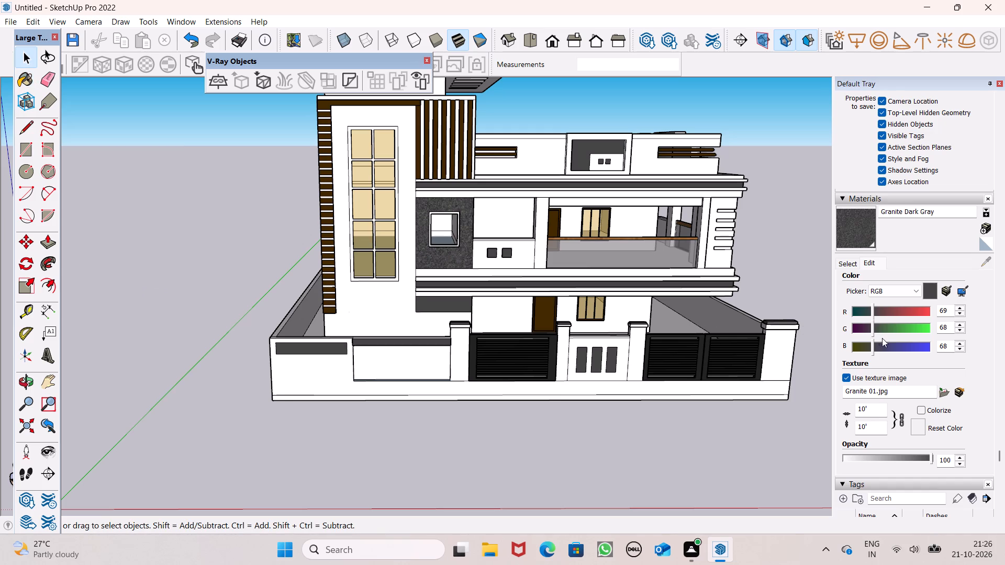
Paint the front of the tall window's frame with dark red Color A08 from the Colors materials.
click(847, 264)
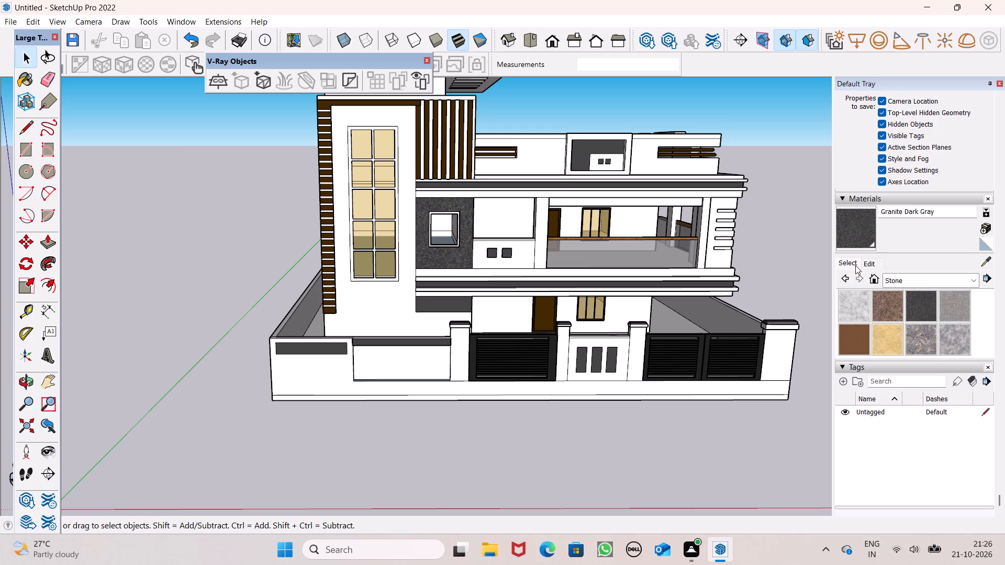
click(931, 285)
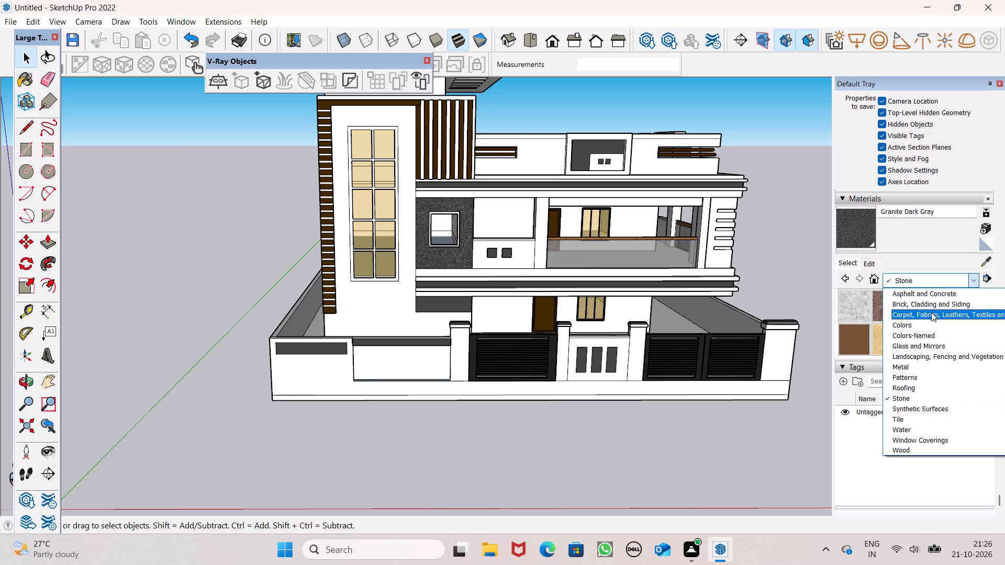
click(930, 321)
click(961, 340)
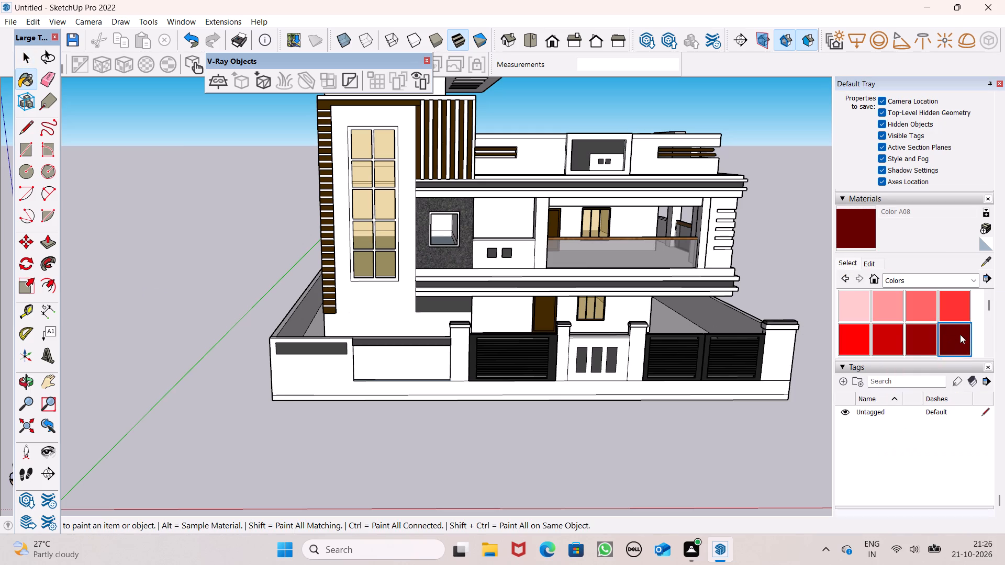
scroll(394, 242, up, 7)
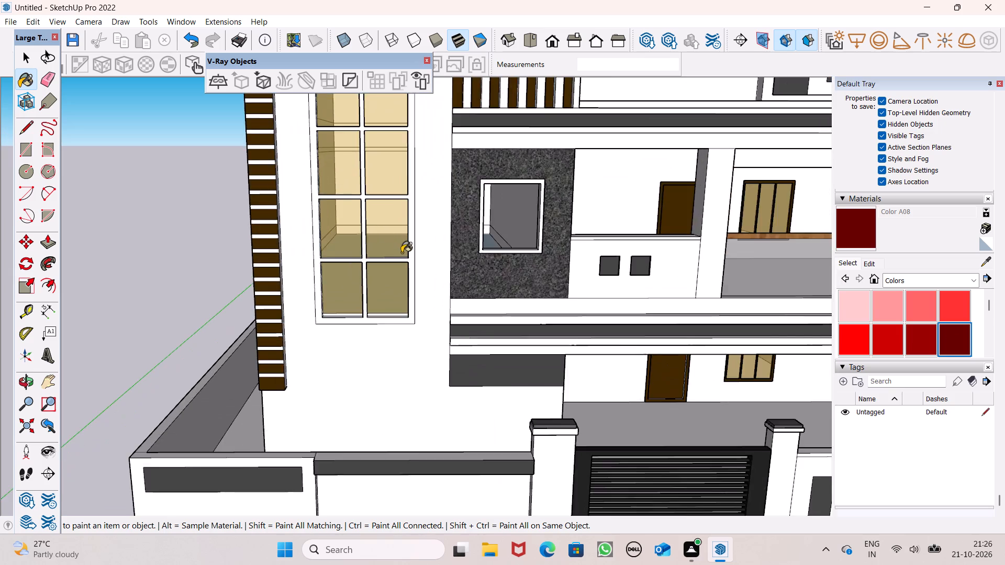
scroll(402, 253, up, 5)
click(417, 273)
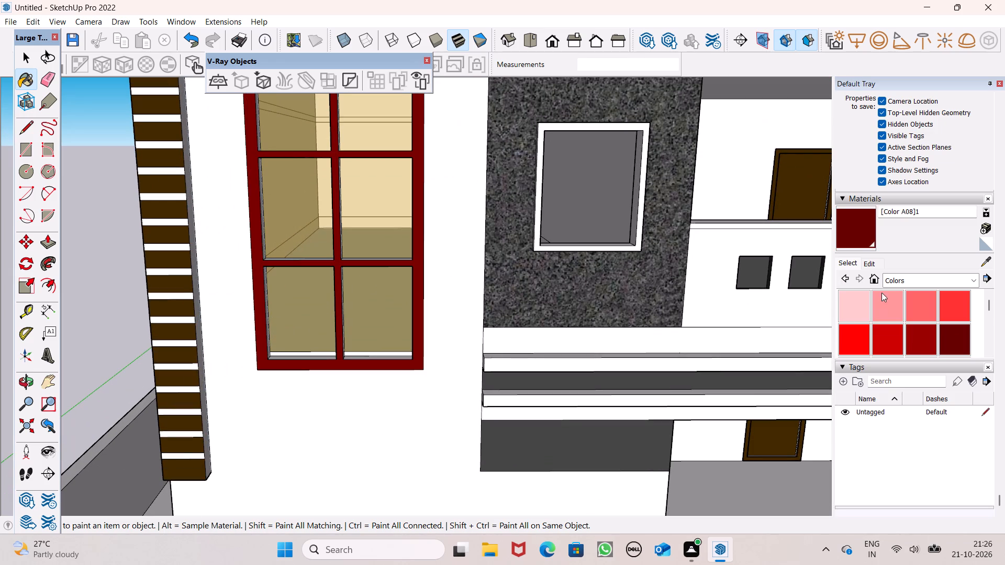
Darken the window frame's red material by reducing its red component to 63.
click(867, 263)
drag(880, 312, 873, 311)
Paint the inner side and sill faces of the tall window's lowest pair of panes with the darkened red.
scroll(536, 264, down, 2)
middle_drag(418, 315, 206, 395)
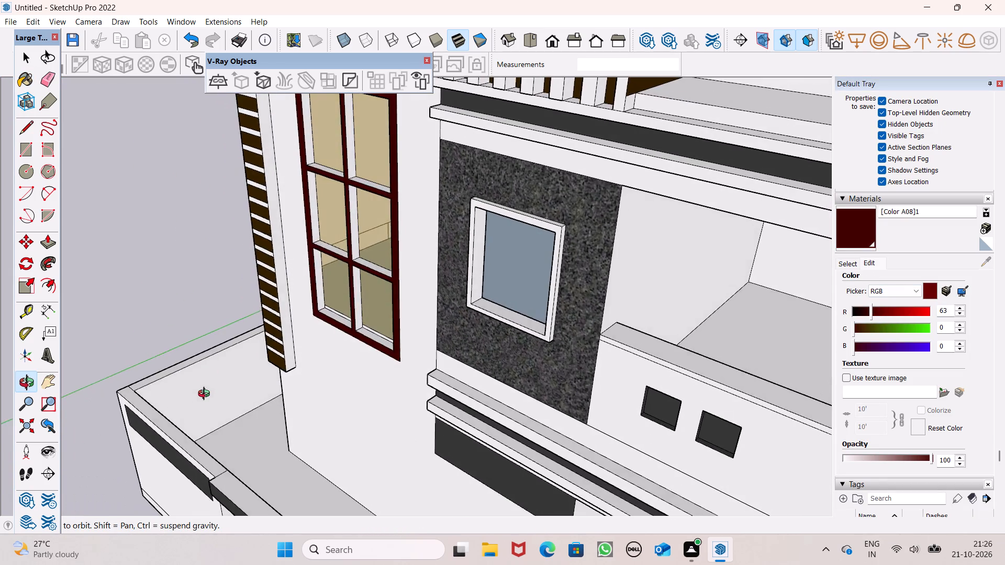
middle_drag(206, 395, 206, 390)
scroll(293, 332, up, 6)
scroll(354, 298, up, 8)
click(330, 265)
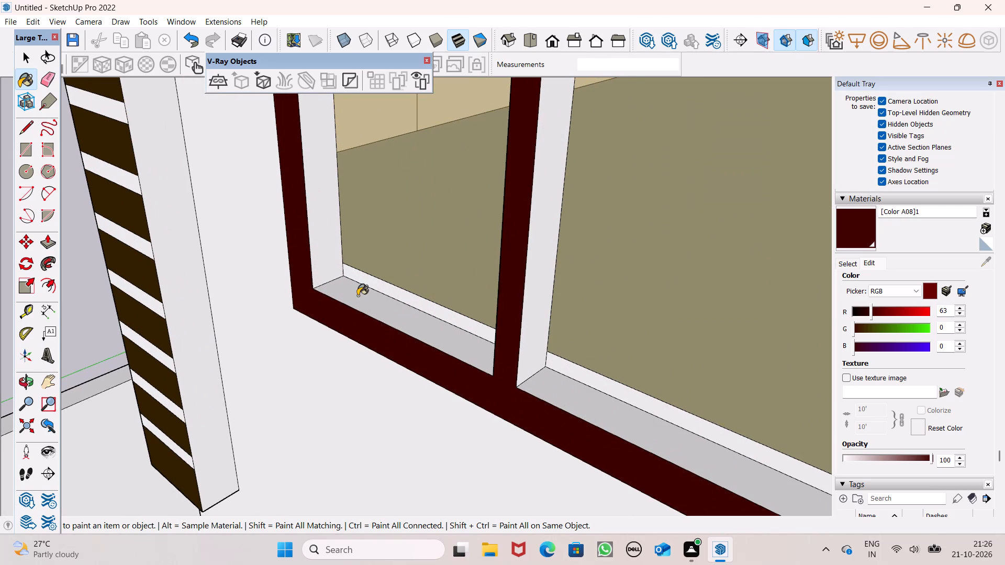
click(359, 295)
click(523, 296)
drag(544, 372, 548, 381)
click(533, 350)
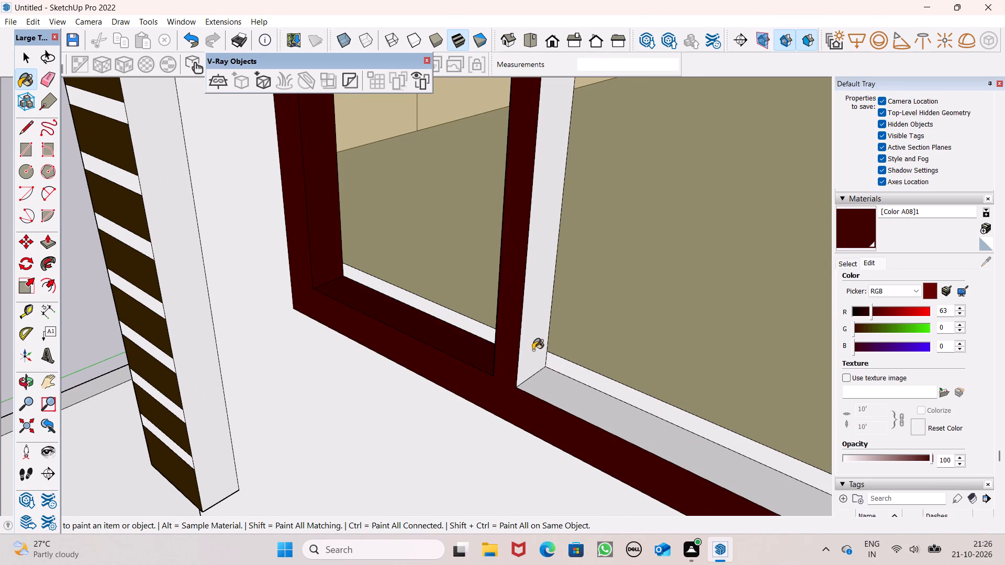
Paint the inner side and sill faces of the second pair of panes from the bottom with the same dark red.
scroll(532, 315, down, 15)
scroll(466, 144, up, 7)
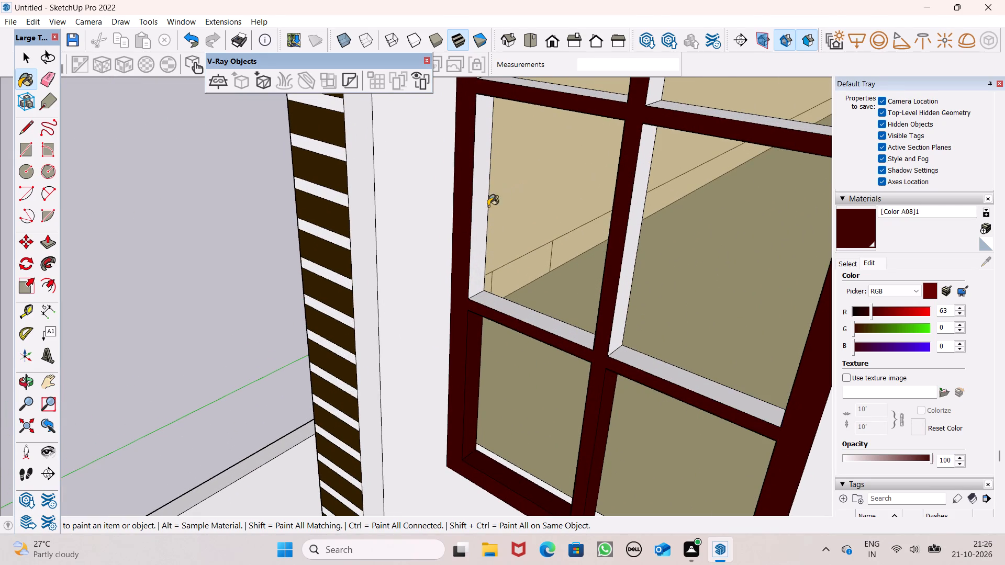
drag(475, 213, 477, 225)
click(502, 307)
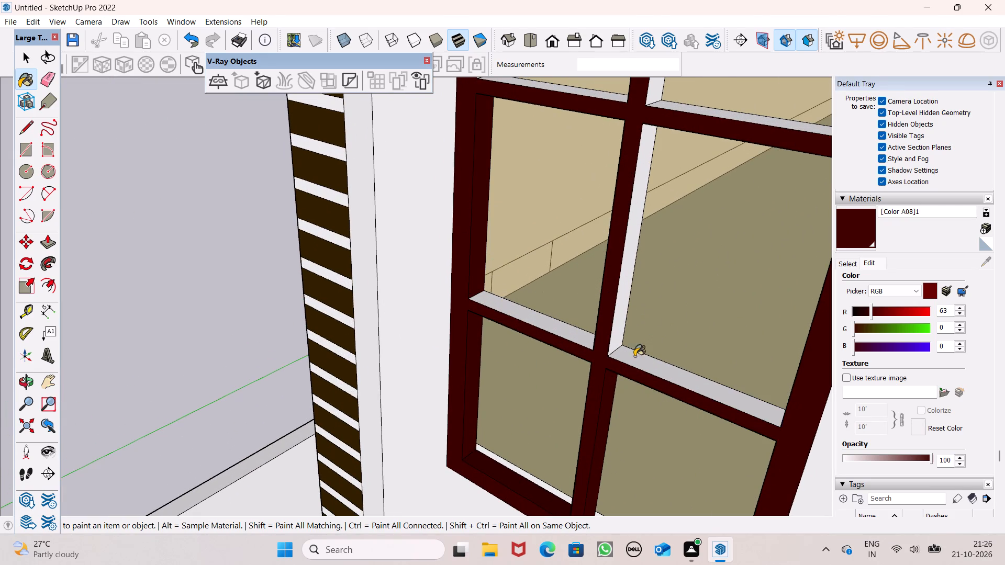
click(631, 360)
click(619, 310)
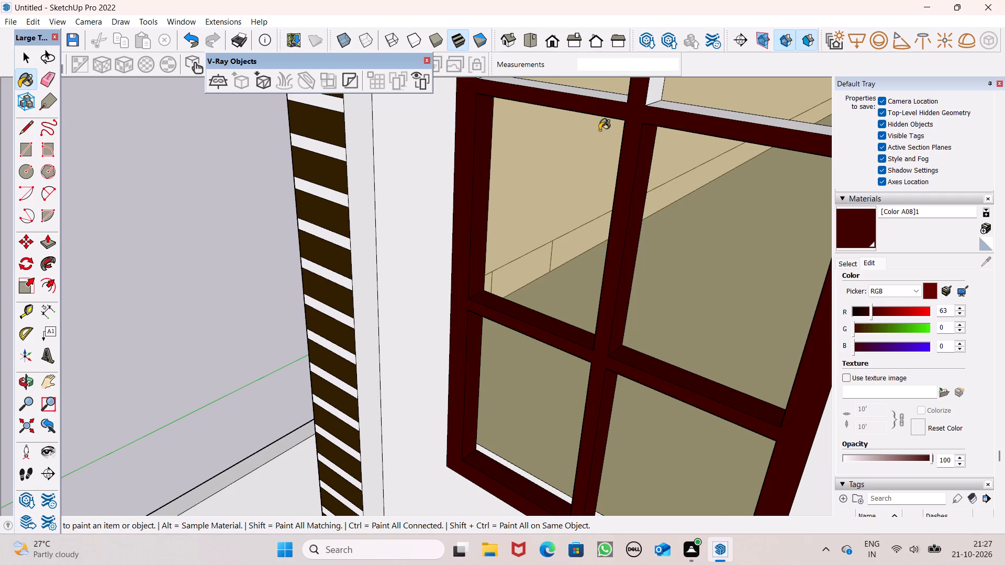
Paint the inner side and sill faces of the tall window's third pair of panes from the bottom with the darkened red.
scroll(600, 151, down, 5)
scroll(535, 107, up, 6)
drag(521, 99, 527, 101)
click(550, 116)
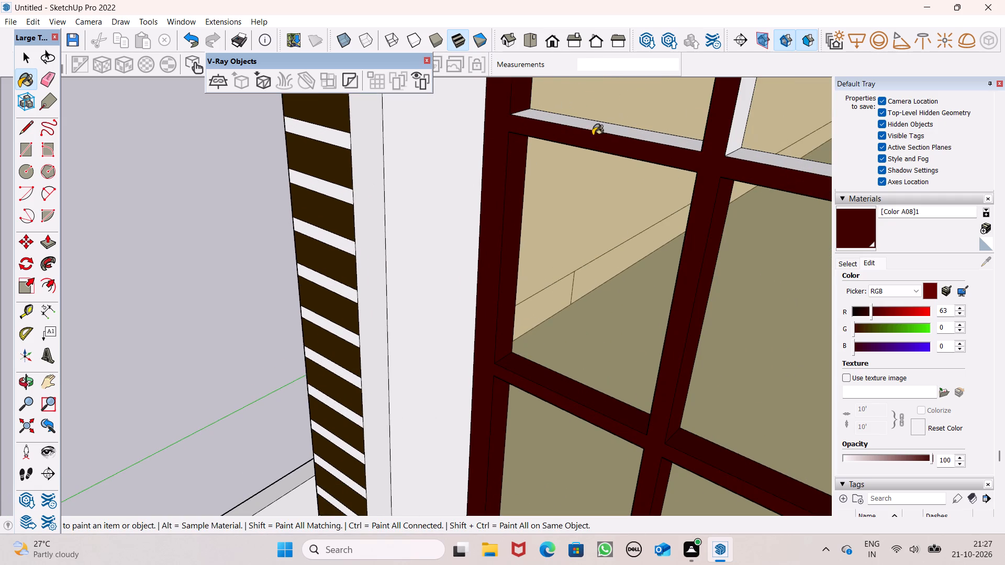
click(734, 133)
click(753, 148)
scroll(721, 127, down, 4)
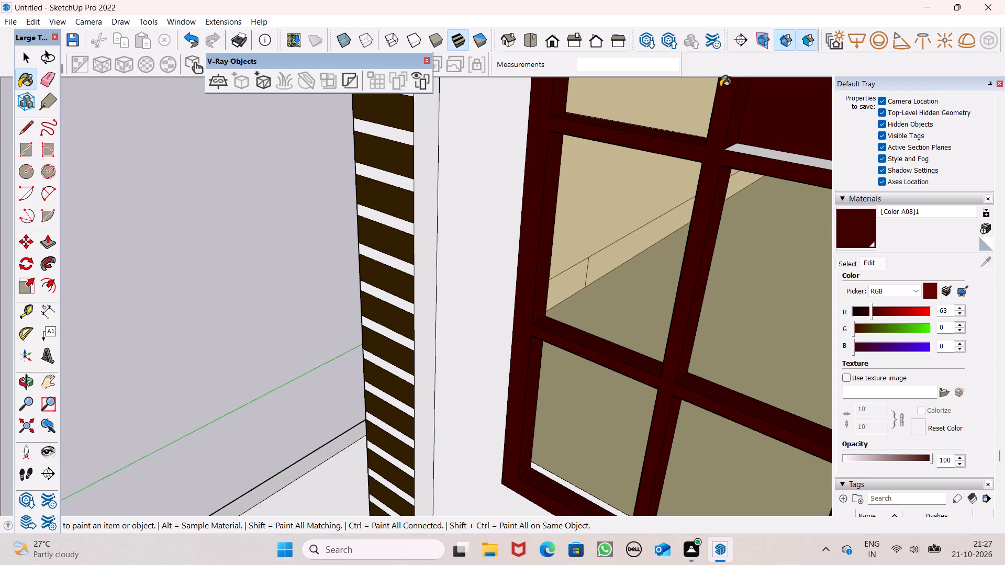
key(ctrl+z)
scroll(719, 92, down, 4)
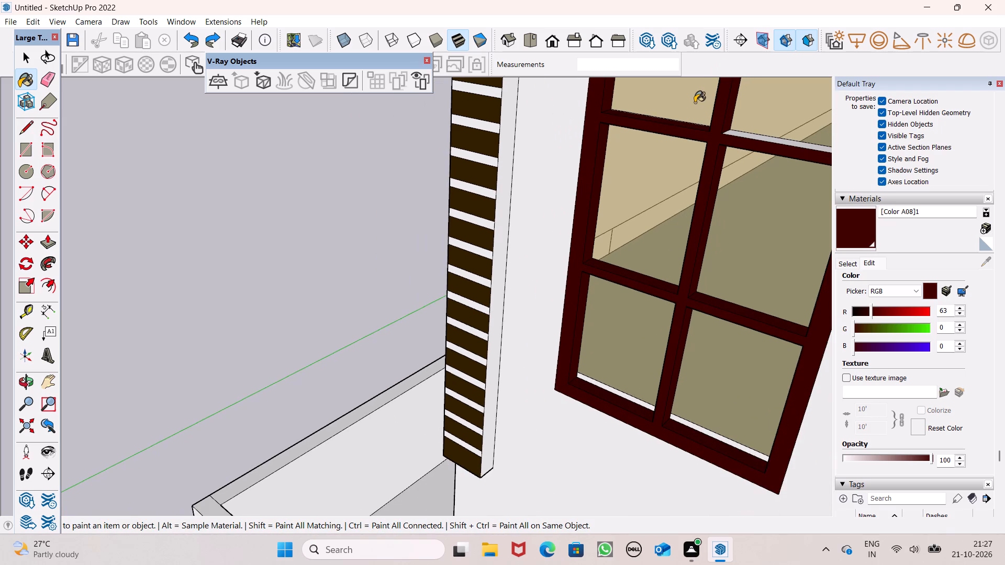
scroll(667, 84, down, 3)
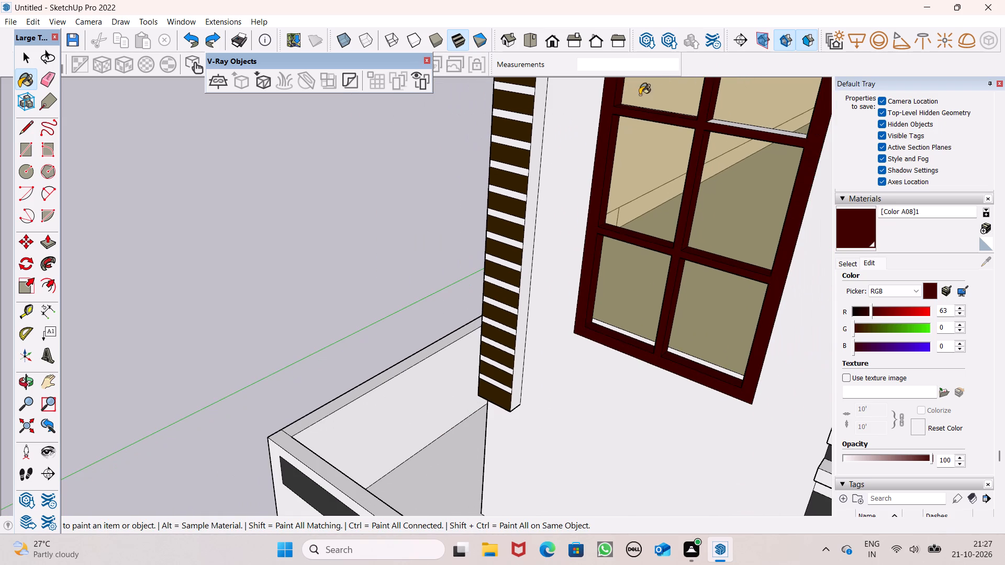
middle_drag(672, 109, 665, 169)
scroll(720, 156, up, 4)
click(735, 163)
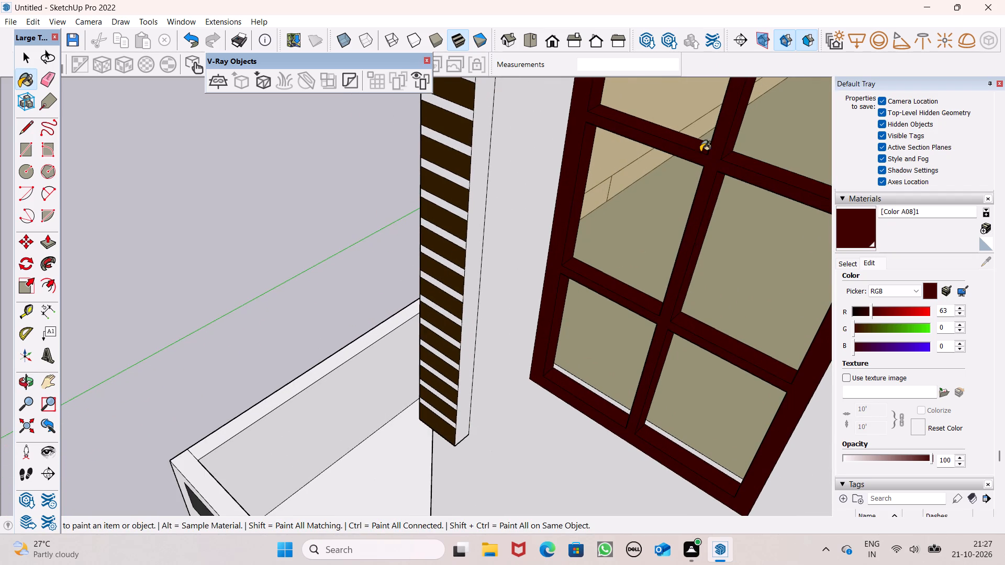
Paint the remaining white strips along the sills of the tall window's lowest pair of panes with the same dark red.
scroll(676, 110, down, 3)
scroll(727, 333, up, 5)
scroll(612, 405, up, 4)
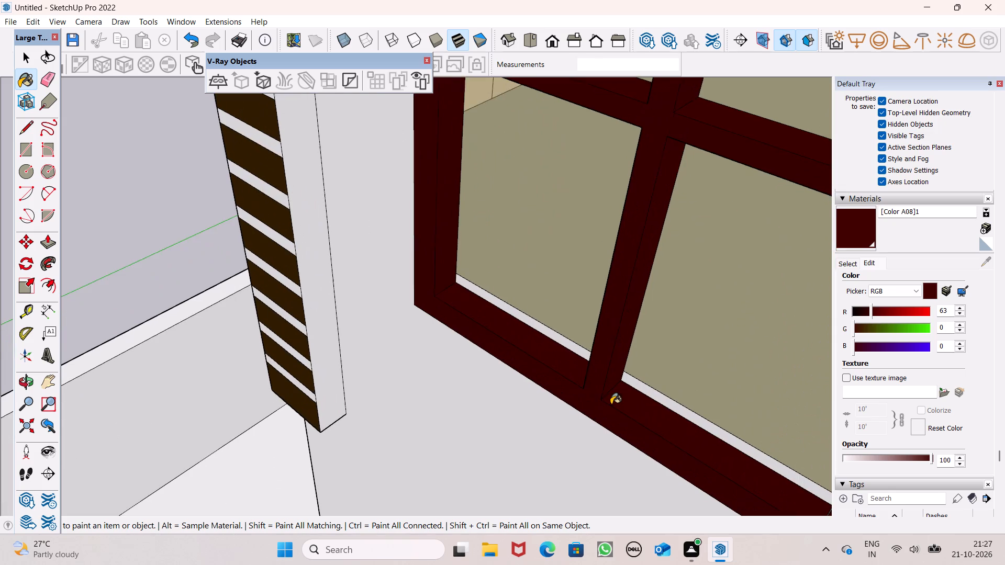
scroll(619, 407, up, 5)
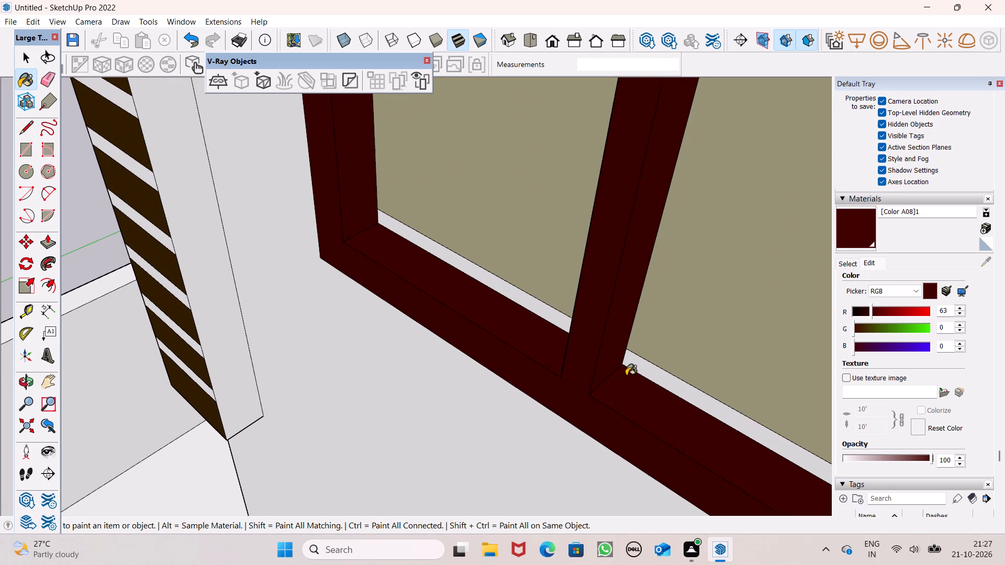
scroll(629, 374, up, 1)
click(635, 368)
click(548, 312)
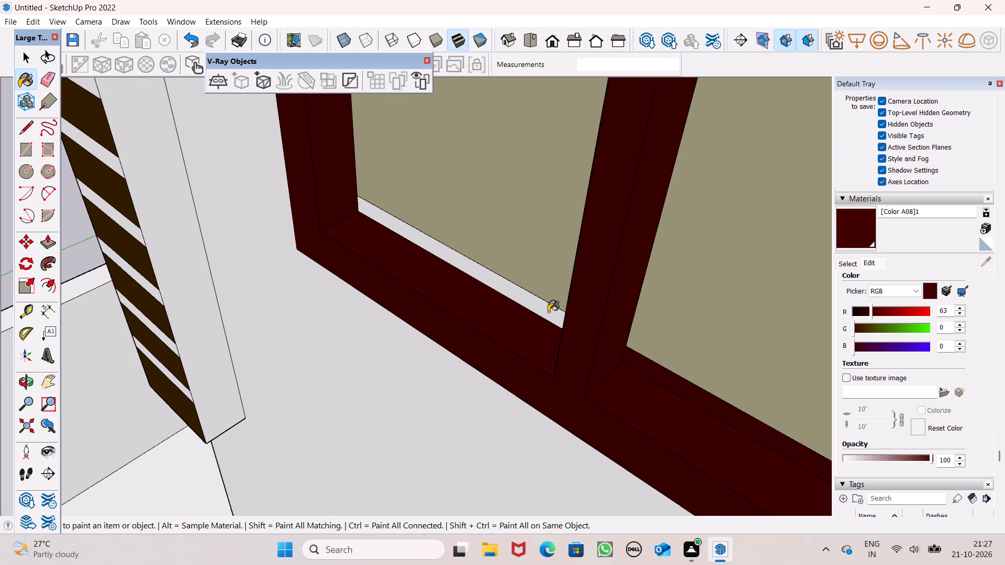
Paint the inner side and sill faces of the tall window's top pair of panes with the same dark red.
scroll(520, 344, down, 16)
scroll(528, 344, down, 7)
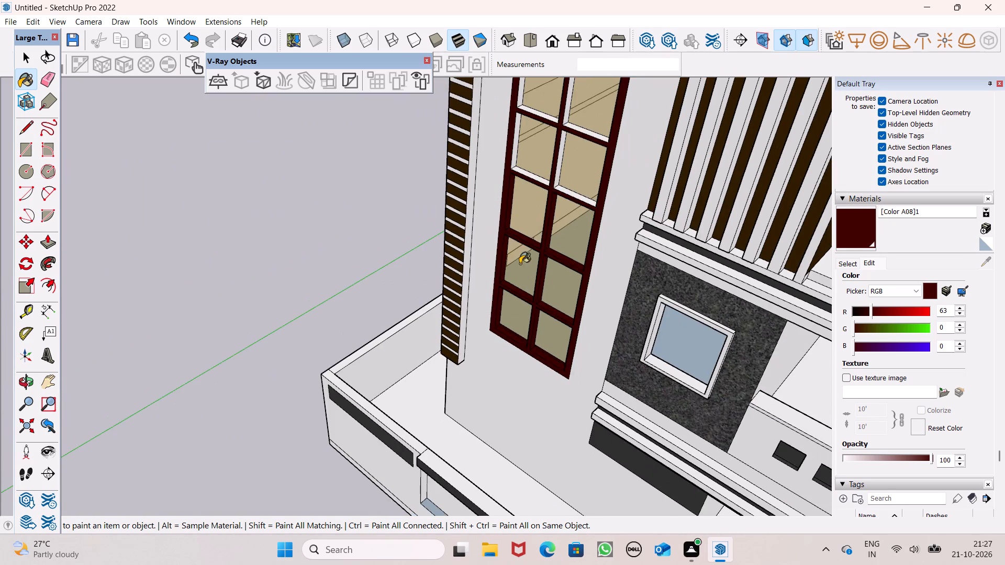
scroll(515, 176, up, 1)
scroll(497, 190, down, 6)
scroll(557, 106, up, 7)
scroll(507, 146, up, 6)
scroll(440, 204, up, 4)
click(437, 206)
click(453, 244)
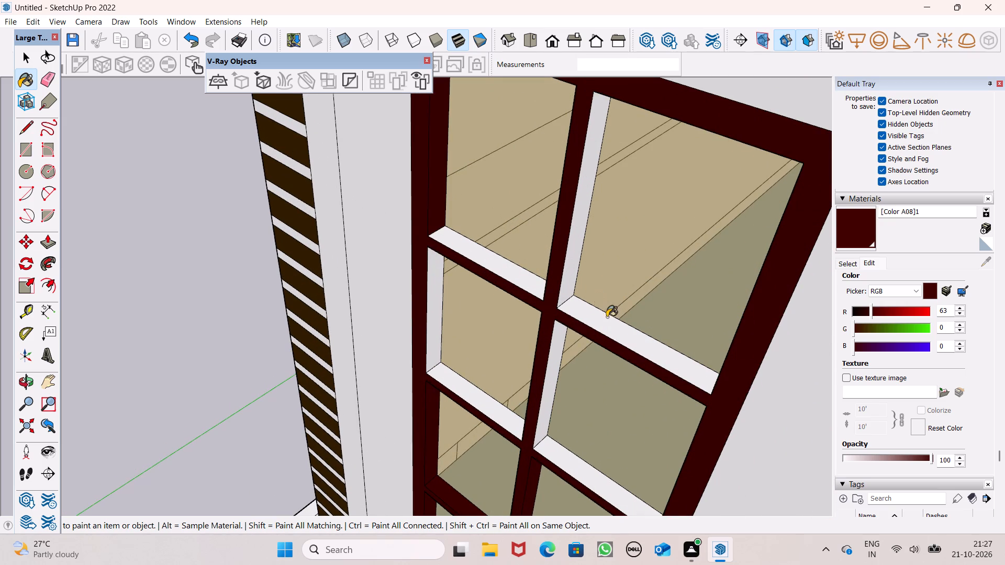
scroll(608, 313, up, 3)
click(551, 287)
click(575, 306)
scroll(565, 319, down, 5)
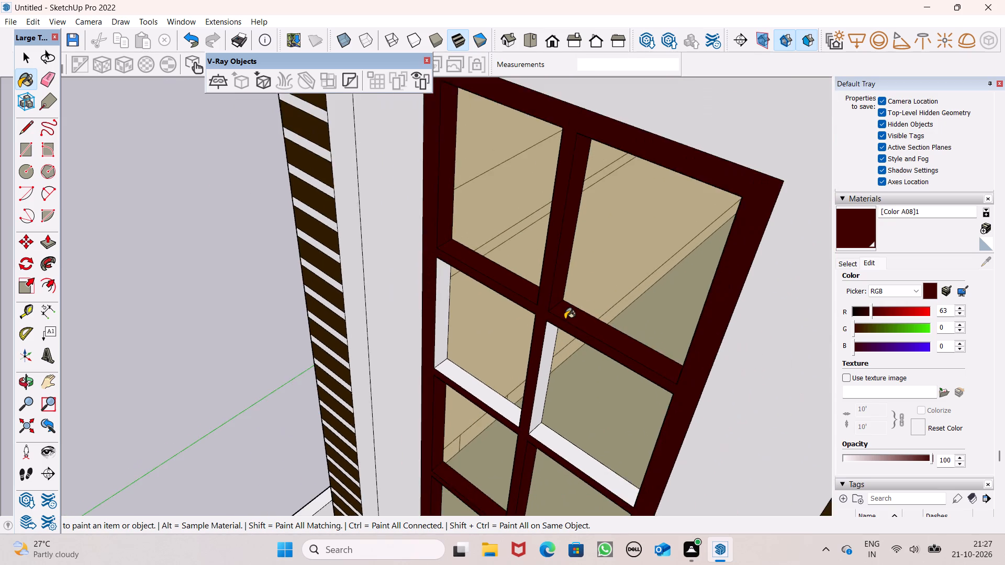
Paint the inner side and sill faces of the tall window's second pair of panes from the top with the same dark red.
scroll(542, 434, up, 4)
click(542, 432)
click(532, 413)
click(440, 374)
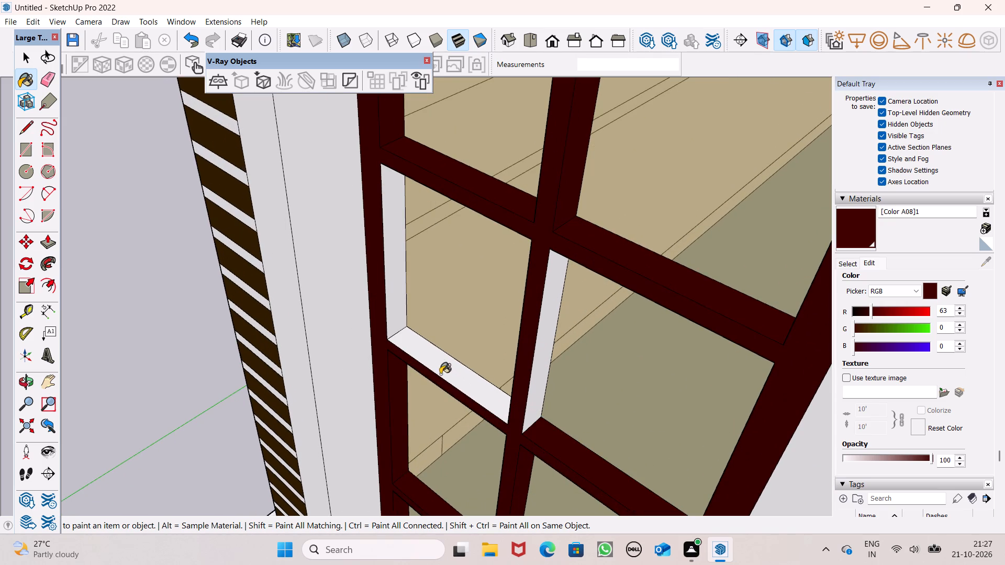
click(394, 302)
Paint the underside and opposite inner side faces of the tall window's upper right-hand panes with the same dark red.
scroll(394, 301, down, 12)
middle_drag(400, 314, 729, 101)
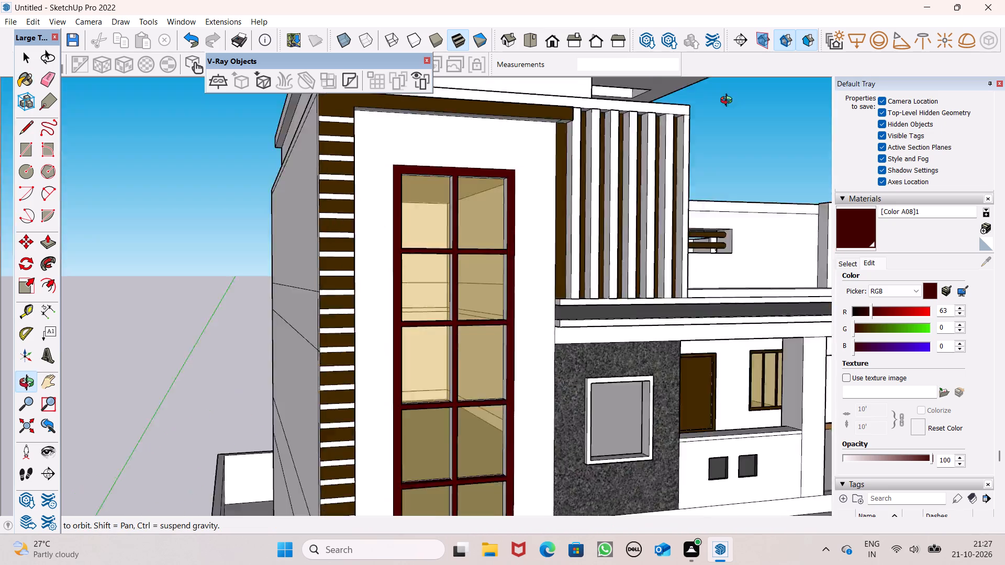
middle_drag(729, 101, 774, 0)
scroll(562, 291, up, 7)
scroll(422, 313, up, 3)
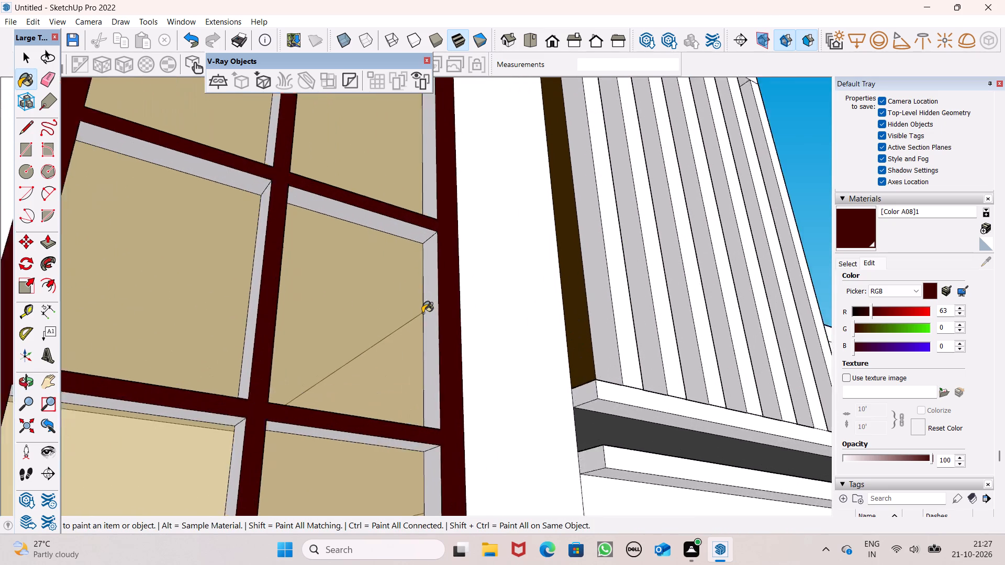
scroll(422, 313, up, 3)
middle_drag(422, 313, 542, 346)
drag(519, 348, 525, 348)
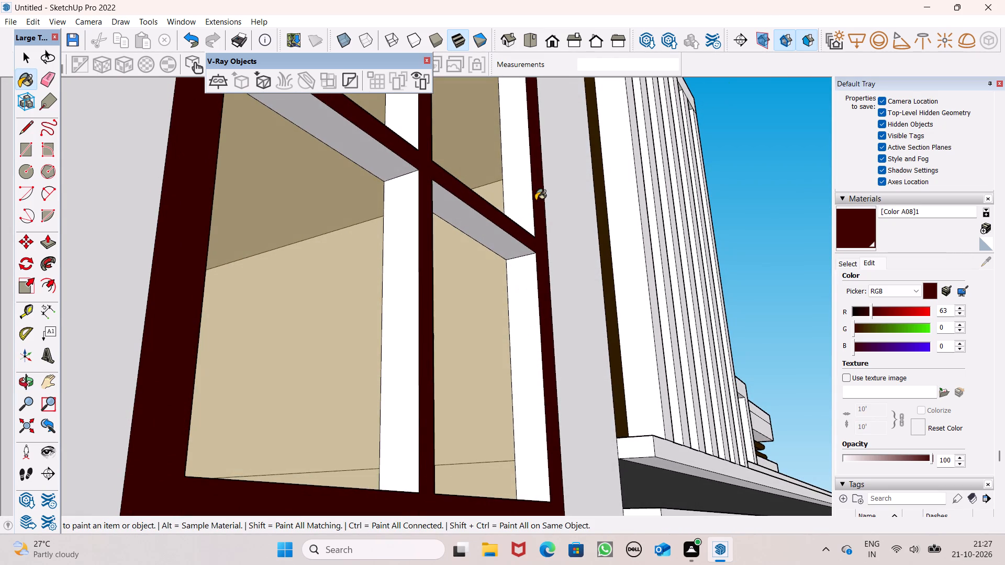
click(536, 200)
click(491, 232)
drag(517, 189, 524, 207)
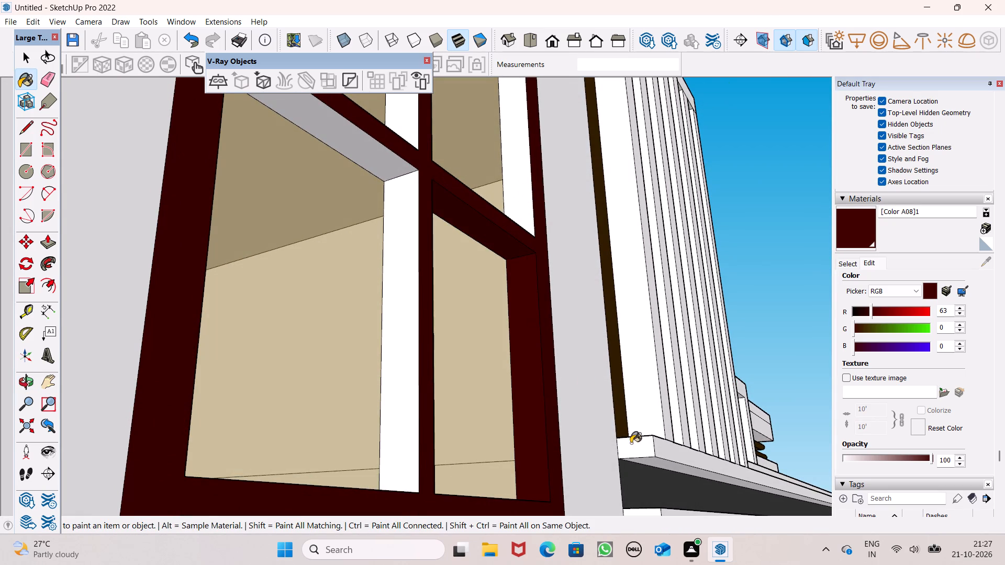
drag(708, 514, 706, 538)
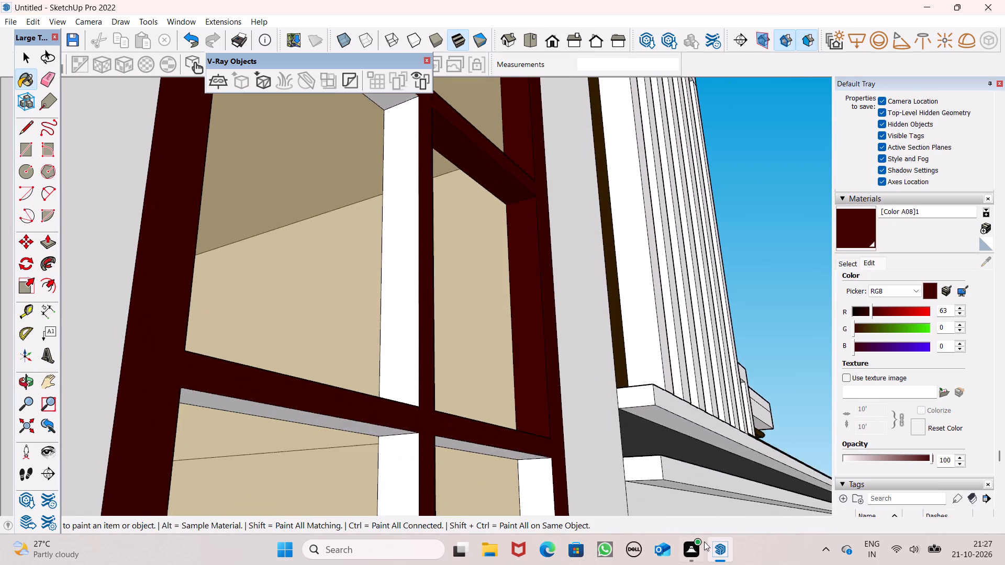
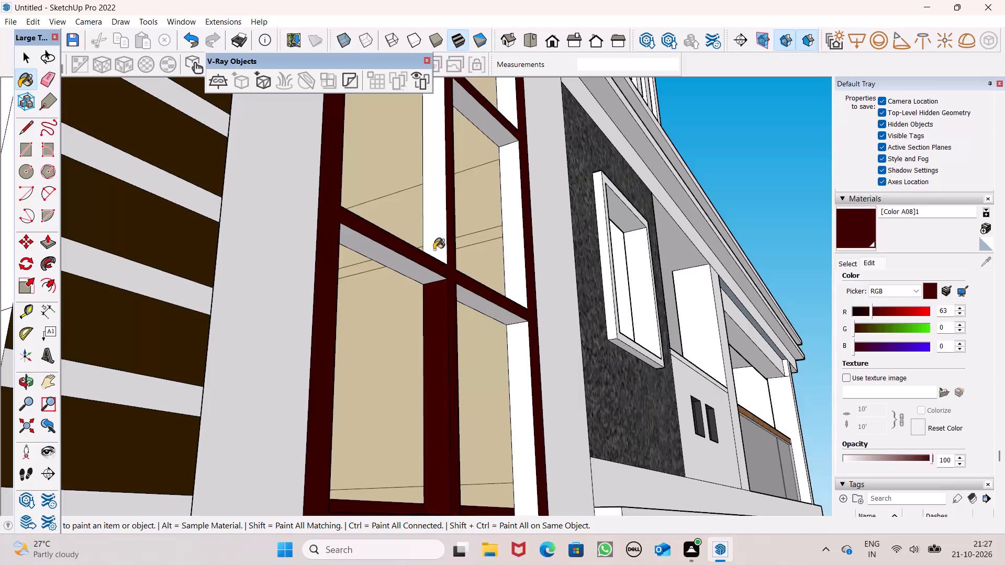
Paint the white mullion sides and grey crossbar undersides in the tall window's lower panes with the dark maroon [Color A08]1.
click(440, 237)
click(512, 250)
click(512, 324)
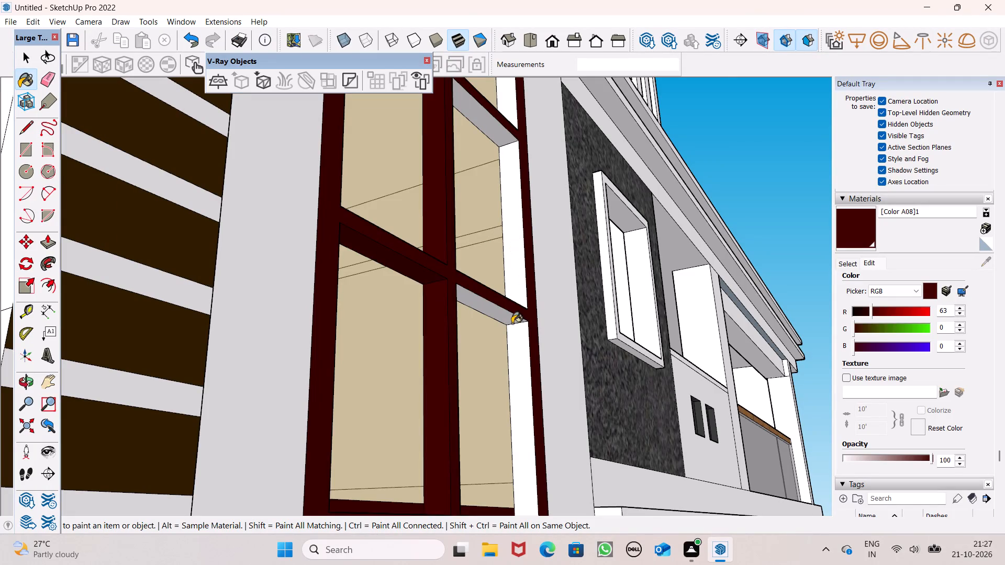
click(523, 342)
click(504, 316)
Paint the inner mullion, side and underside faces around the next crossbar up the tall window dark maroon.
scroll(504, 285, down, 6)
middle_drag(504, 285, 496, 346)
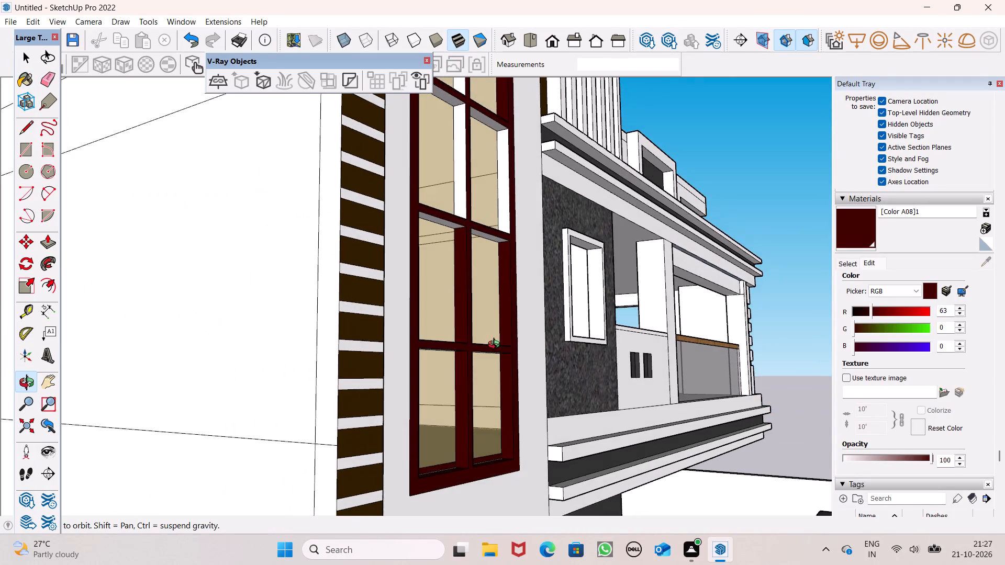
middle_drag(496, 346, 483, 322)
scroll(451, 236, up, 7)
click(443, 165)
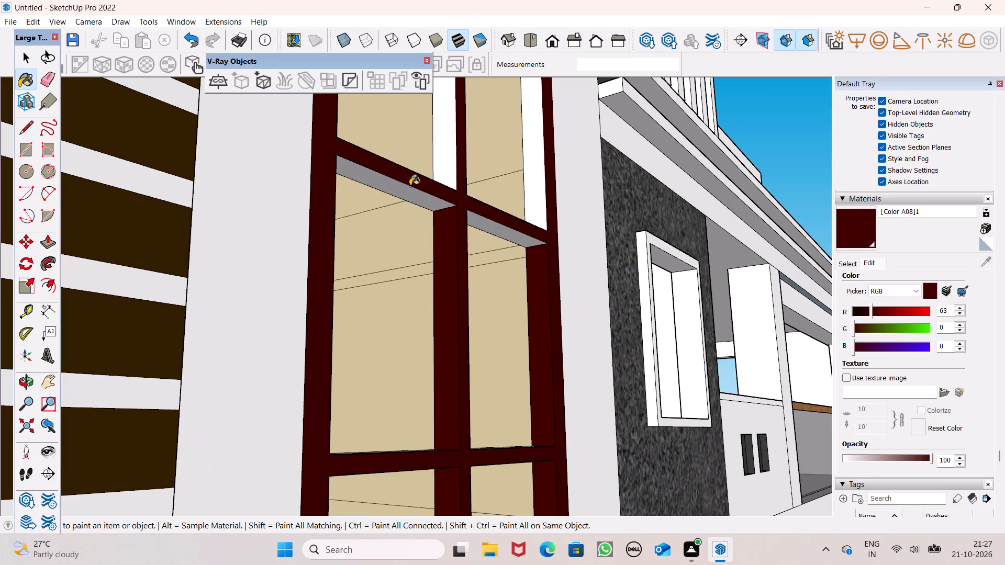
click(403, 191)
scroll(464, 199, up, 5)
click(500, 233)
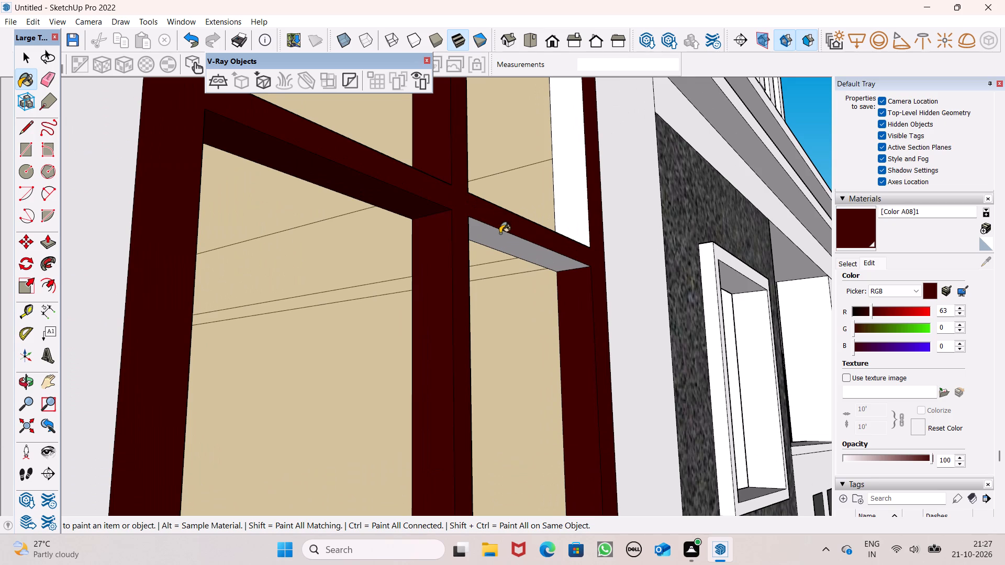
click(567, 201)
Paint the white mullion side and grey undersides at the following higher crossbar of the tall window dark maroon.
scroll(554, 242, down, 14)
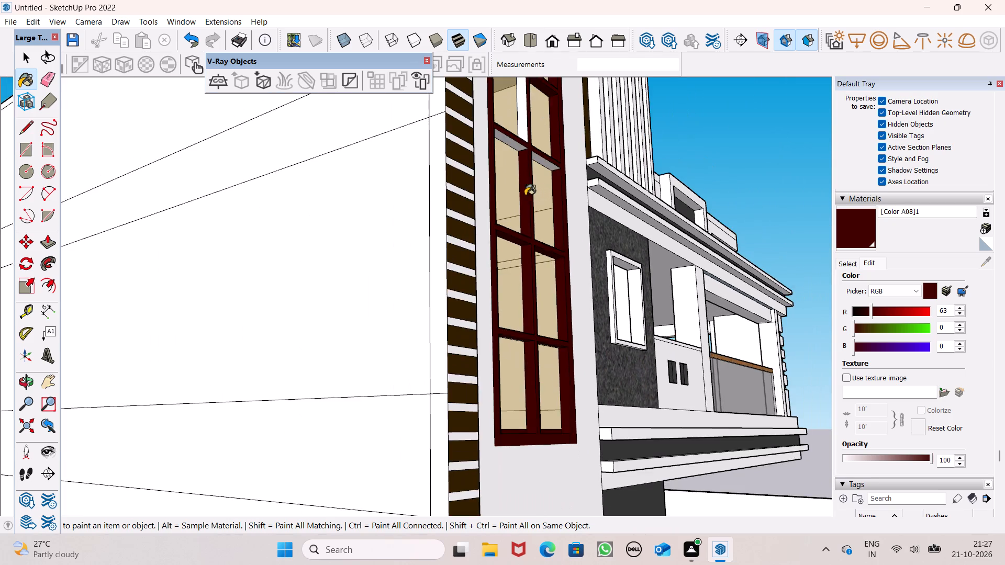
scroll(522, 199, down, 6)
scroll(526, 154, up, 12)
click(526, 160)
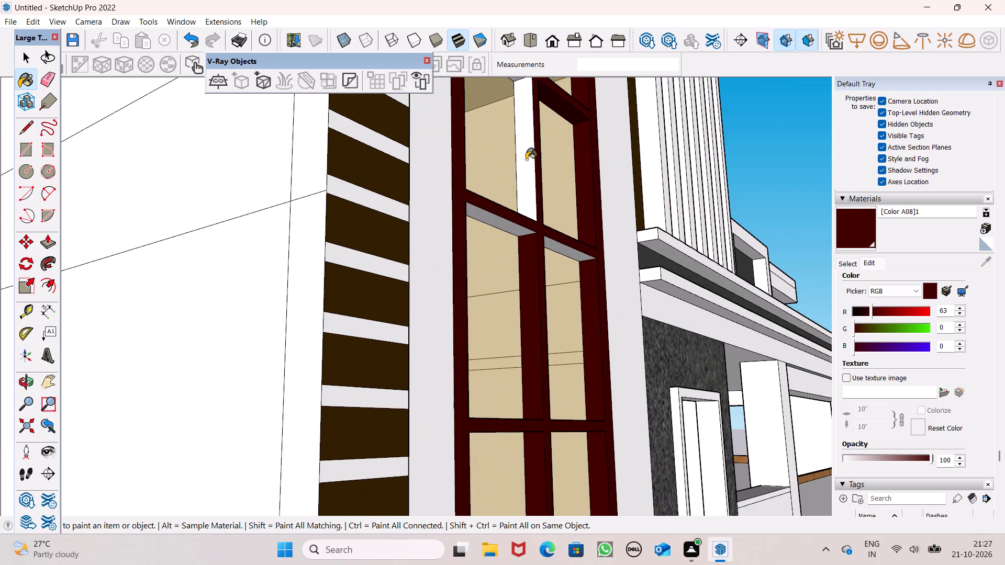
scroll(536, 219, up, 6)
drag(478, 235, 484, 234)
click(561, 259)
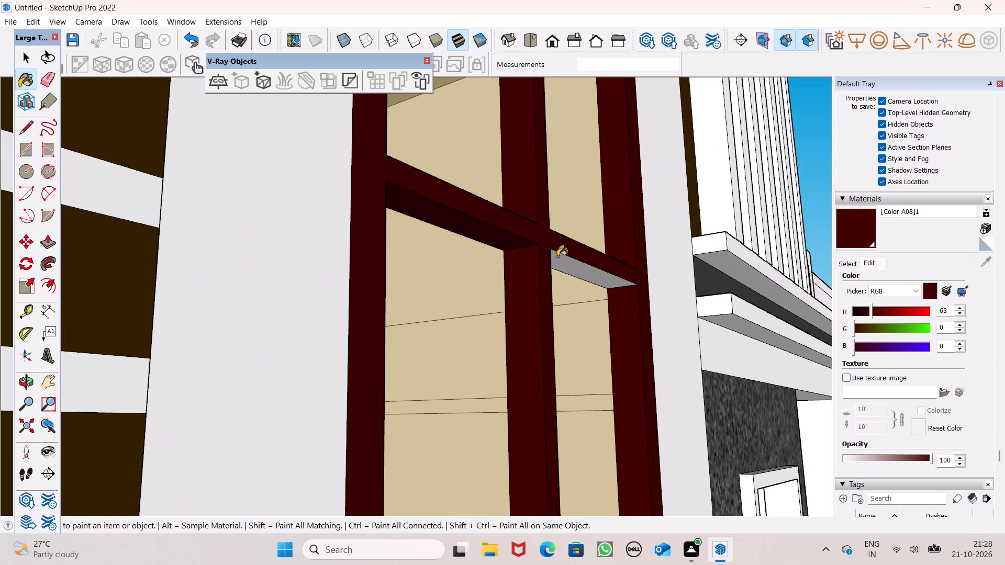
Paint the remaining grey crossbar underside above the tall window's left pane dark maroon, keeping the glass pane's original material.
scroll(504, 216, down, 18)
scroll(382, 214, up, 1)
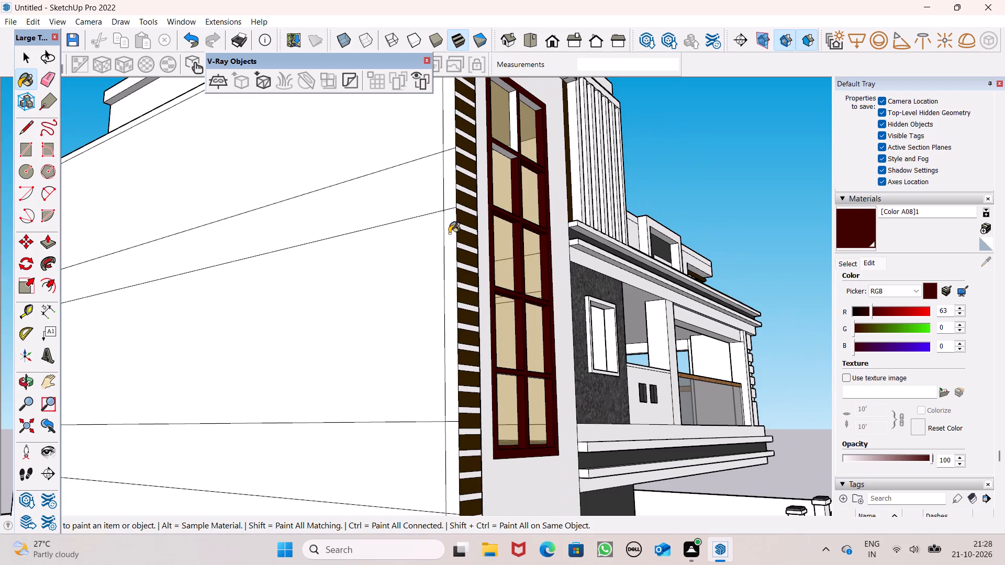
scroll(486, 246, up, 6)
scroll(532, 234, down, 6)
middle_drag(538, 238, 247, 269)
scroll(231, 237, up, 5)
scroll(238, 189, up, 4)
scroll(237, 187, down, 1)
scroll(237, 187, up, 3)
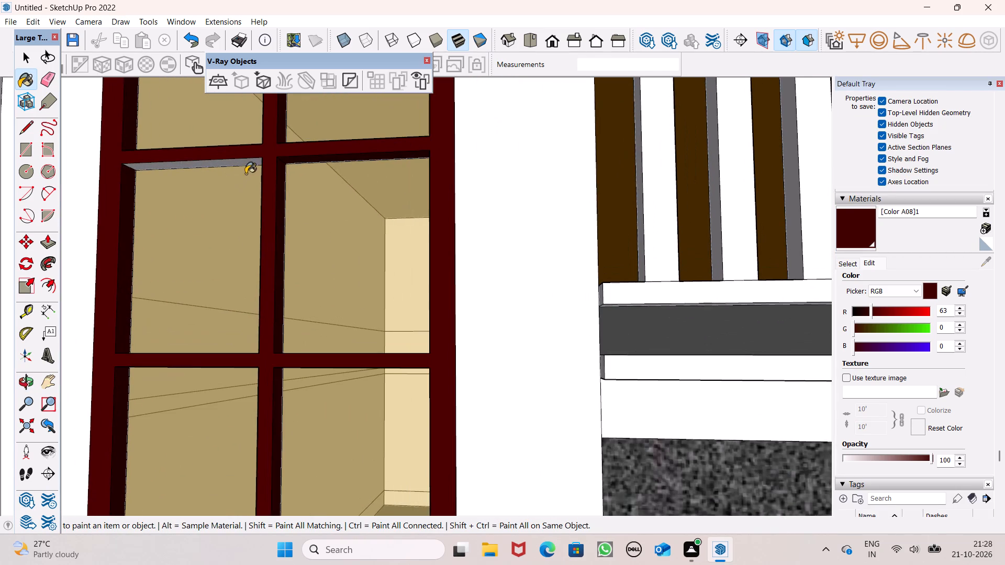
click(248, 172)
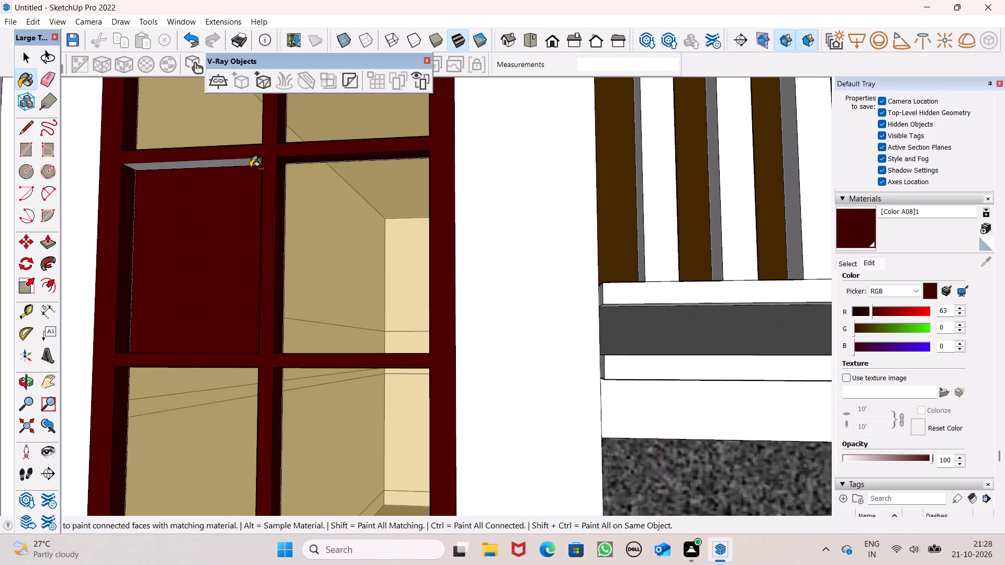
key(ctrl+z)
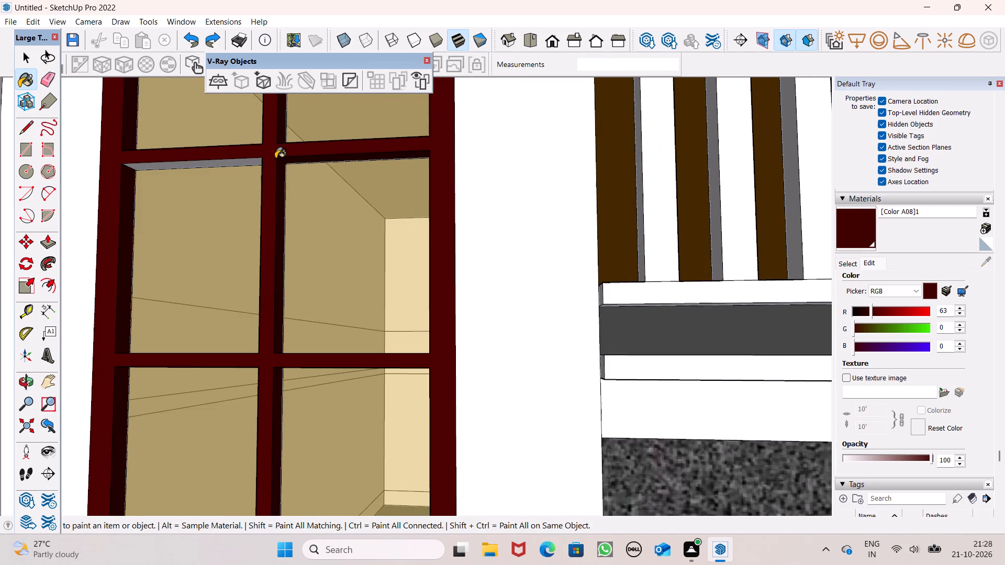
scroll(230, 205, up, 1)
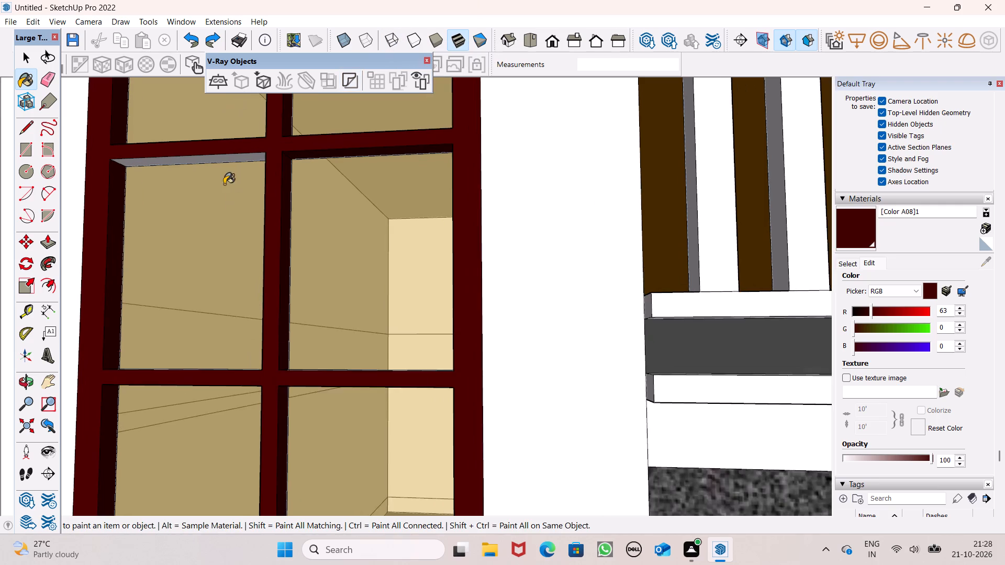
middle_drag(224, 183, 259, 97)
scroll(259, 97, up, 1)
click(237, 175)
Paint the undersides of the tall window's top frame and the remaining white mullion side in the upper pane dark maroon.
scroll(285, 219, down, 8)
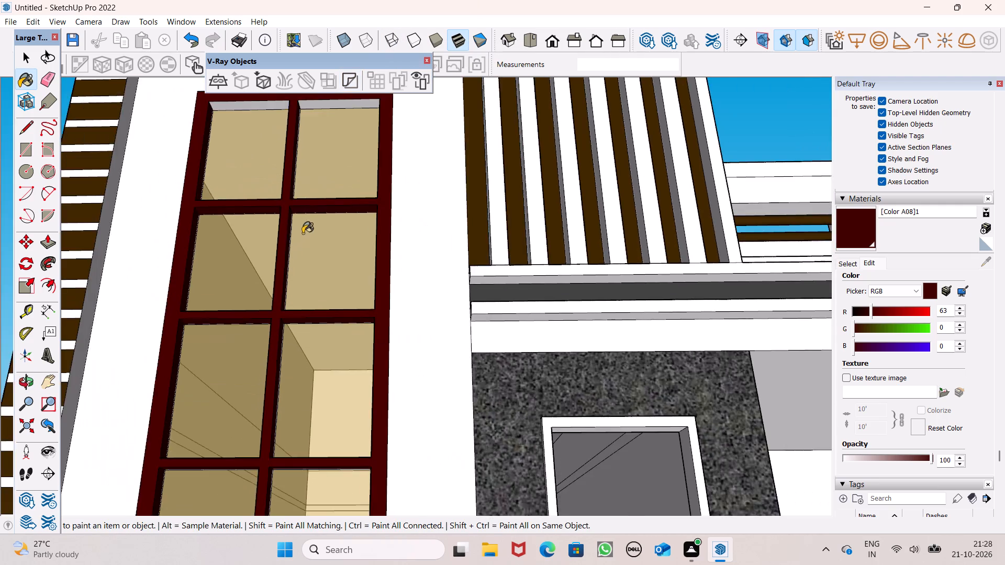
scroll(303, 234, down, 4)
scroll(309, 157, up, 8)
click(333, 127)
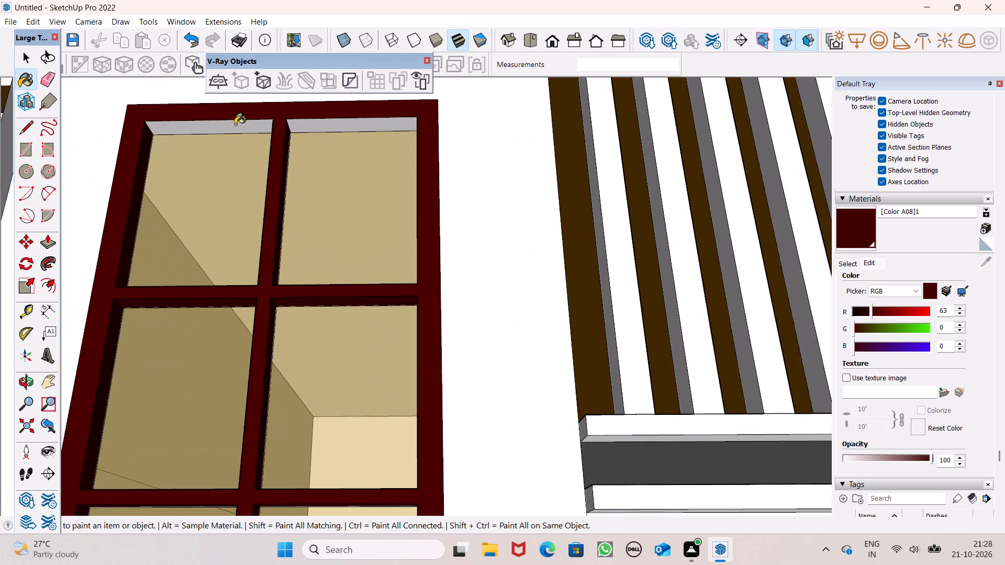
click(235, 125)
middle_drag(277, 190, 526, 288)
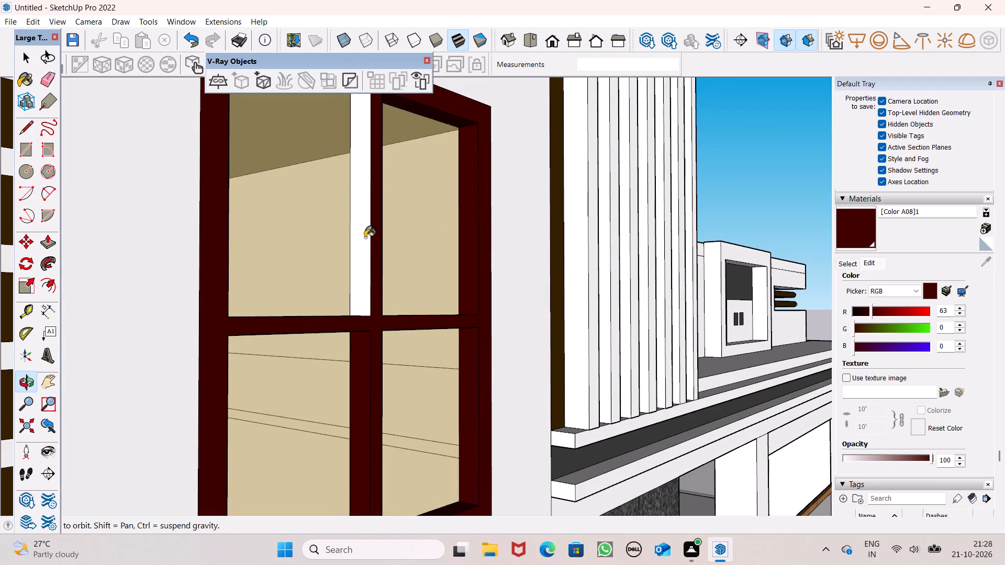
click(365, 238)
Examine the painted tall window and the house's front facade from several angles and distances.
scroll(374, 243, down, 20)
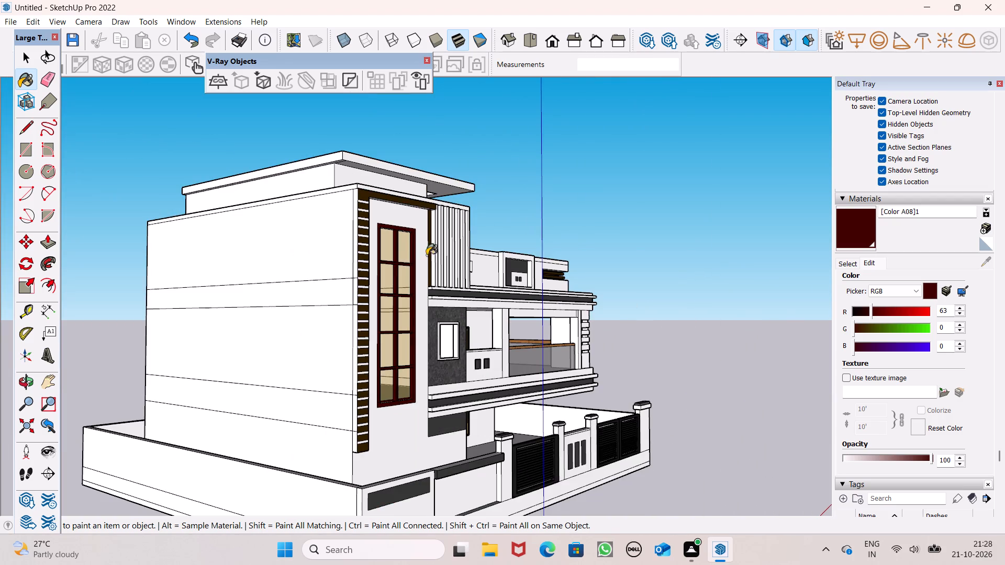
scroll(440, 306, up, 6)
middle_drag(435, 318, 39, 366)
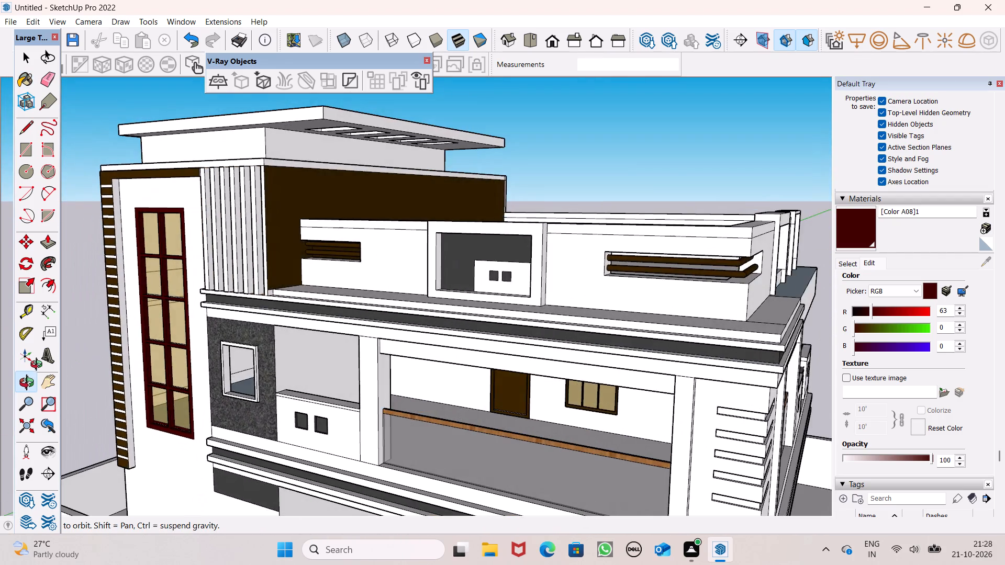
middle_drag(39, 366, 220, 160)
scroll(155, 321, up, 2)
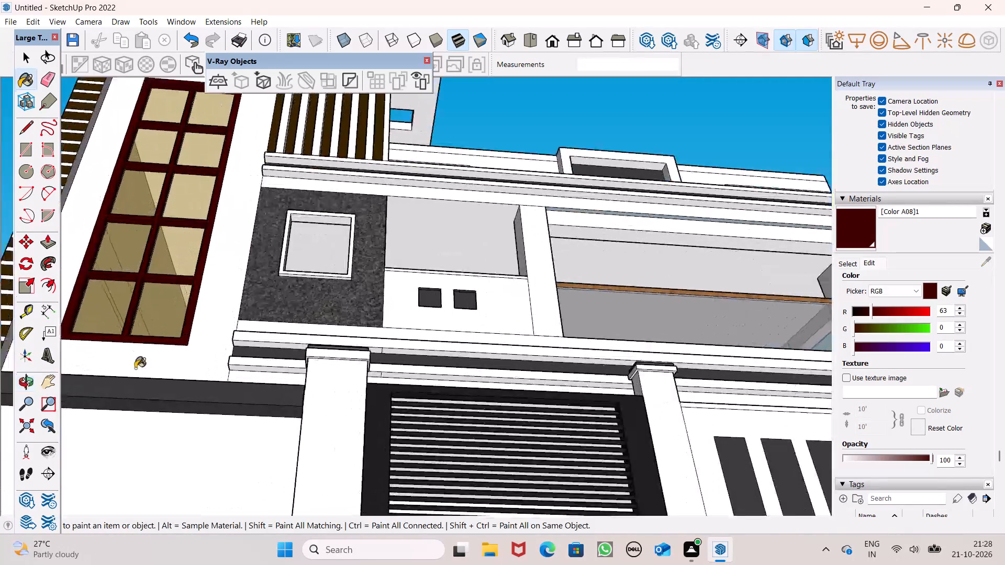
scroll(135, 368, up, 4)
scroll(234, 313, down, 10)
middle_drag(242, 299, 214, 448)
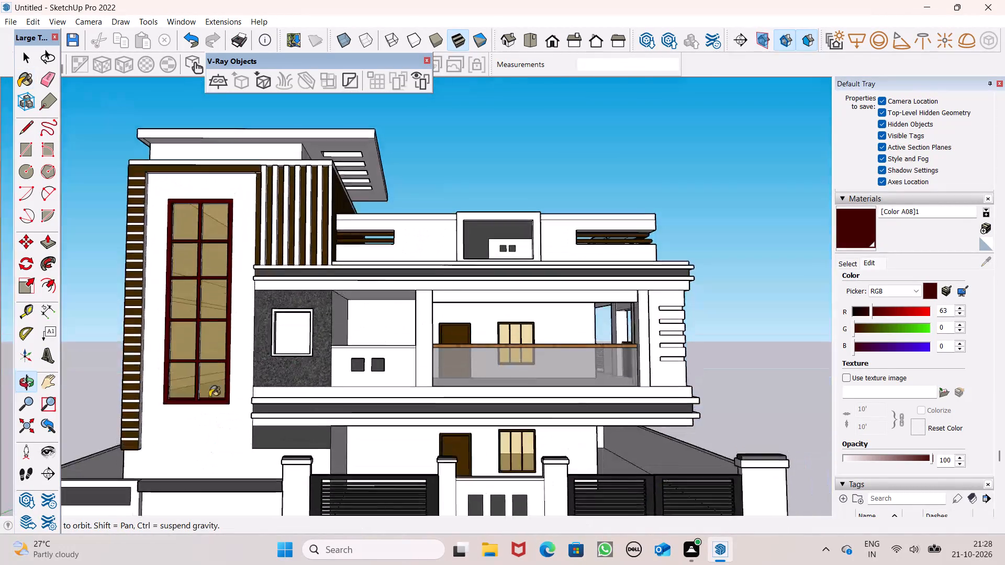
scroll(330, 279, down, 5)
key(space)
scroll(331, 280, down, 5)
middle_drag(327, 283, 300, 392)
scroll(410, 352, down, 4)
middle_drag(483, 372, 497, 341)
scroll(404, 333, up, 8)
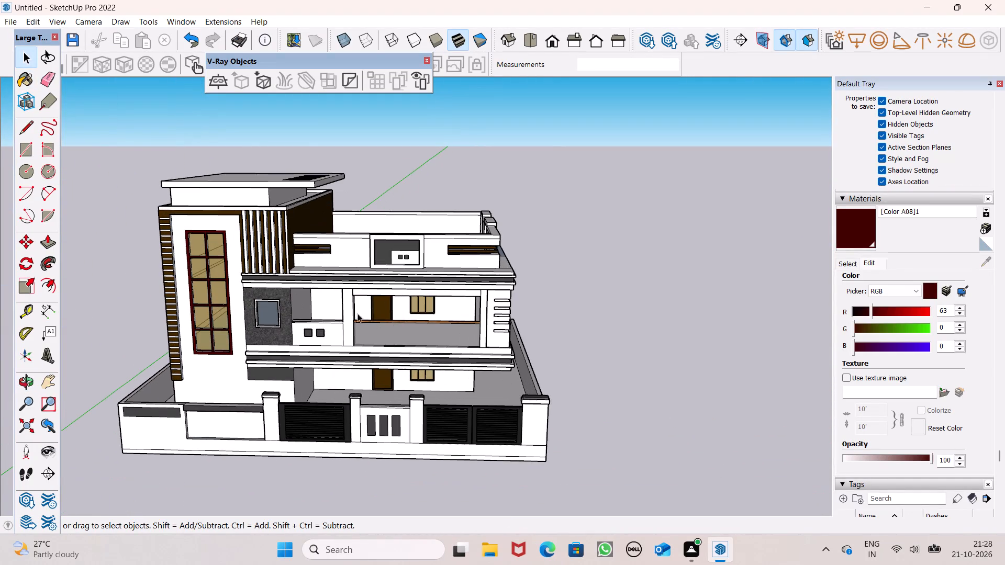
Draw an upright square about 2' 11" per side in the open space beside the house.
drag(24, 147, 26, 152)
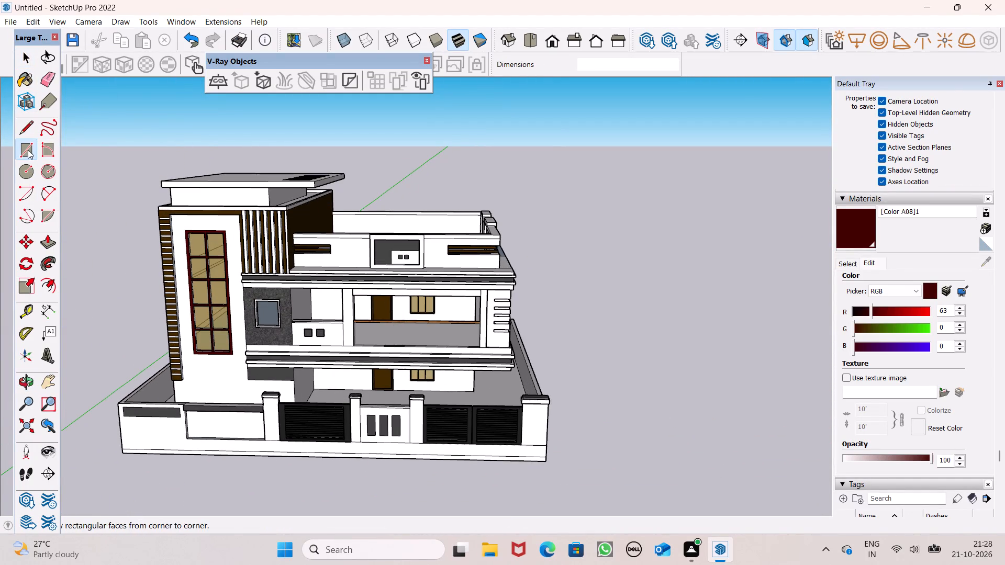
click(26, 152)
middle_drag(647, 440, 632, 366)
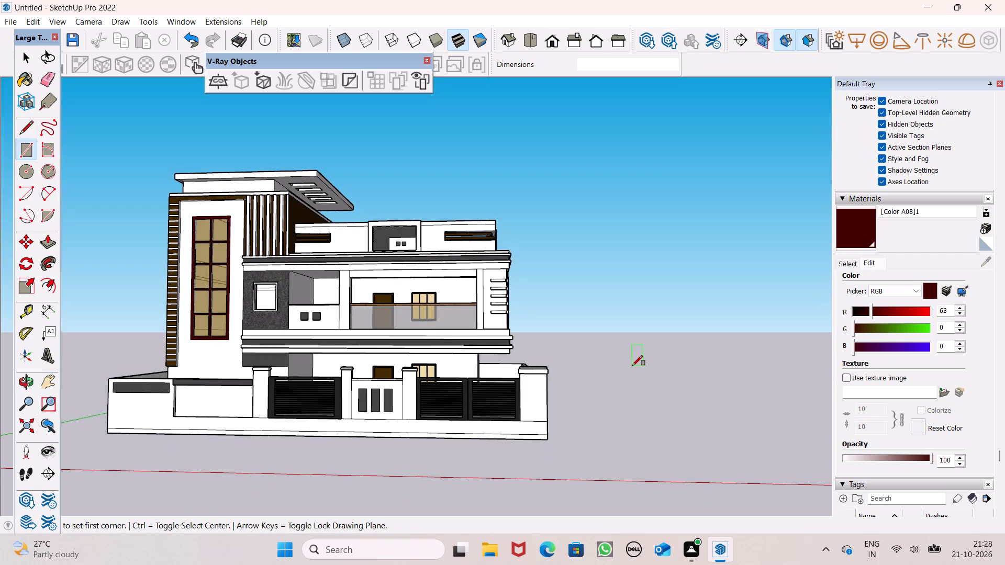
click(634, 364)
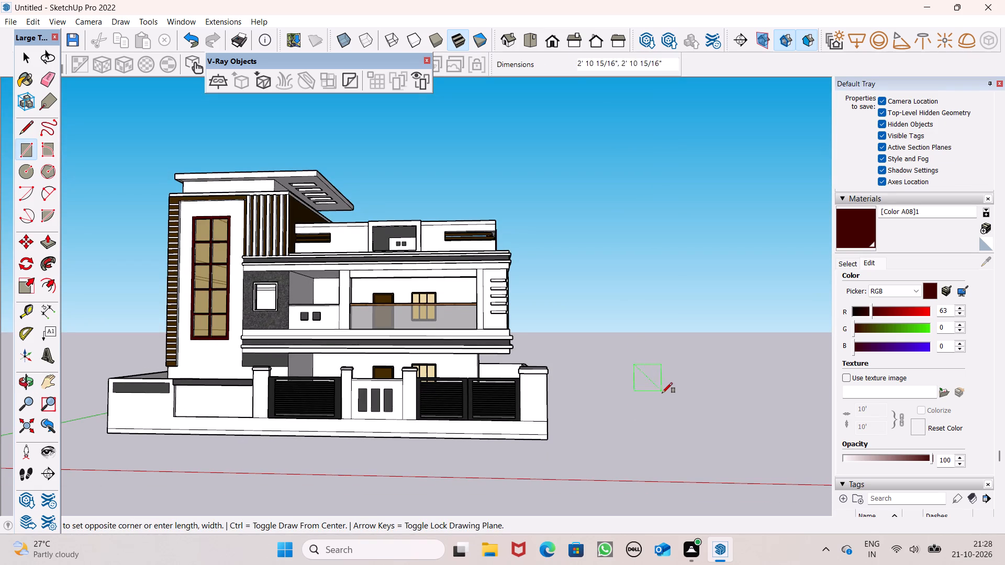
click(662, 393)
key(space)
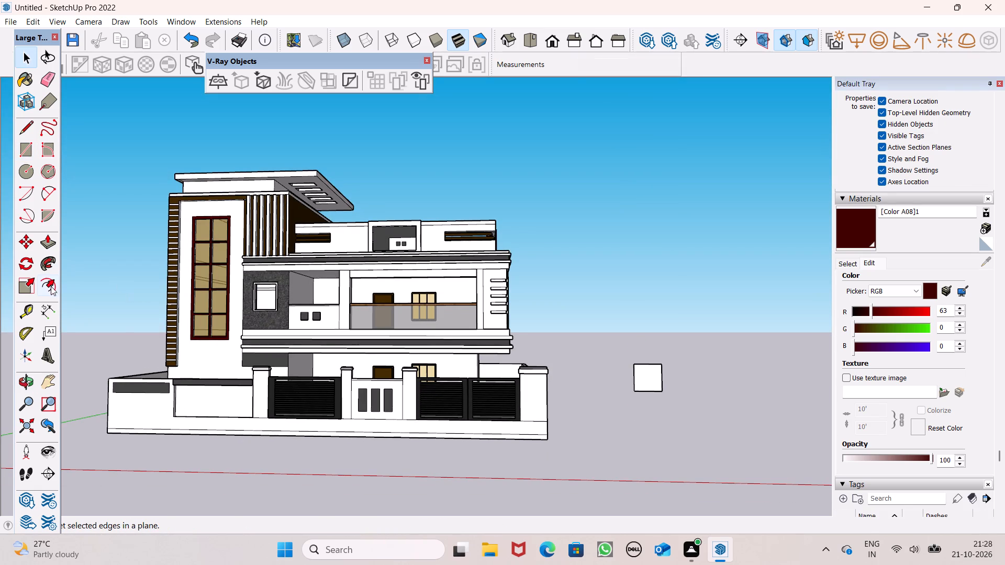
Offset the square's outline inward by about 2" to form a frame border.
click(52, 290)
scroll(677, 460, up, 8)
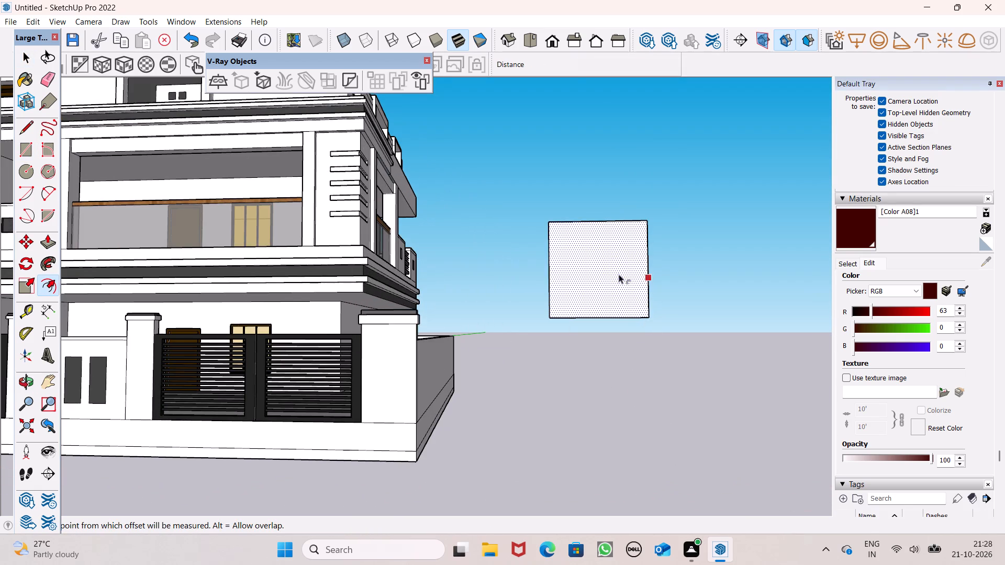
scroll(613, 265, up, 4)
drag(550, 206, 553, 211)
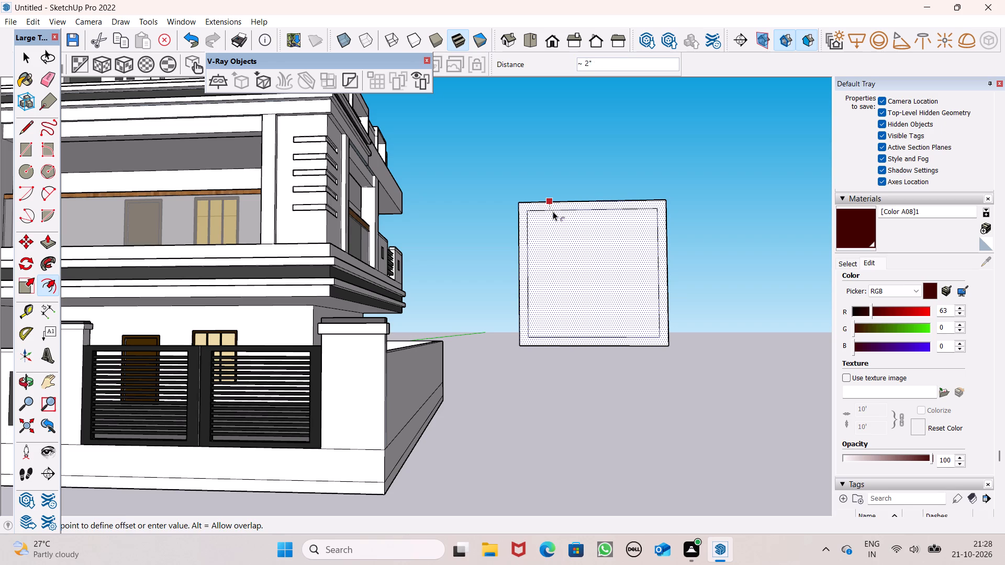
drag(553, 211, 554, 212)
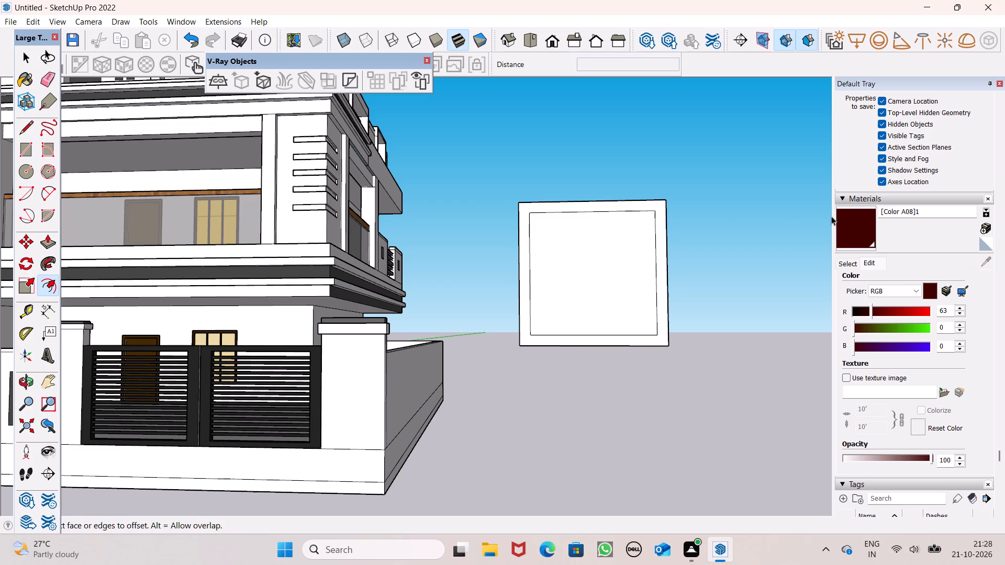
Paint the square's border with the dark maroon [Color A08]1.
click(870, 238)
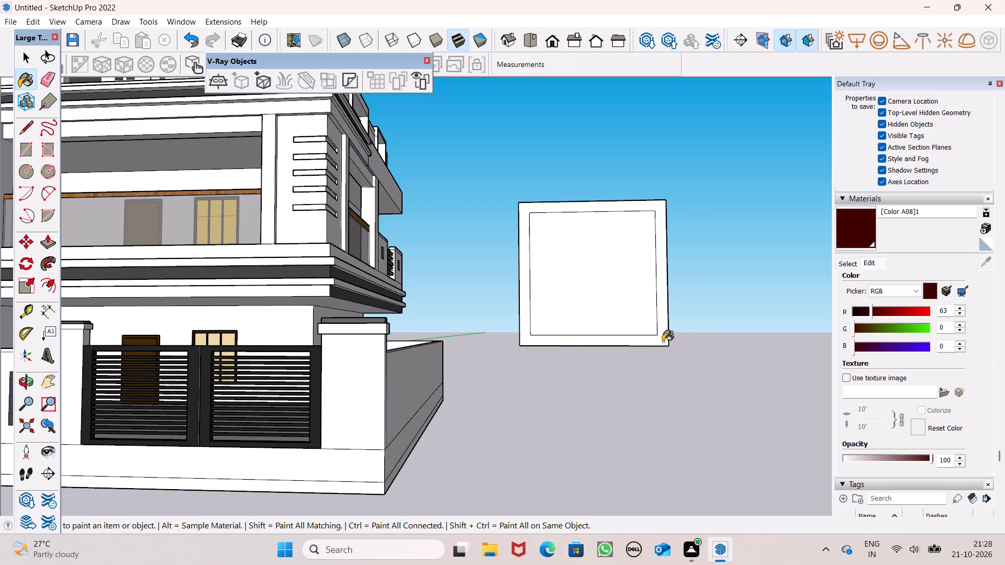
click(662, 342)
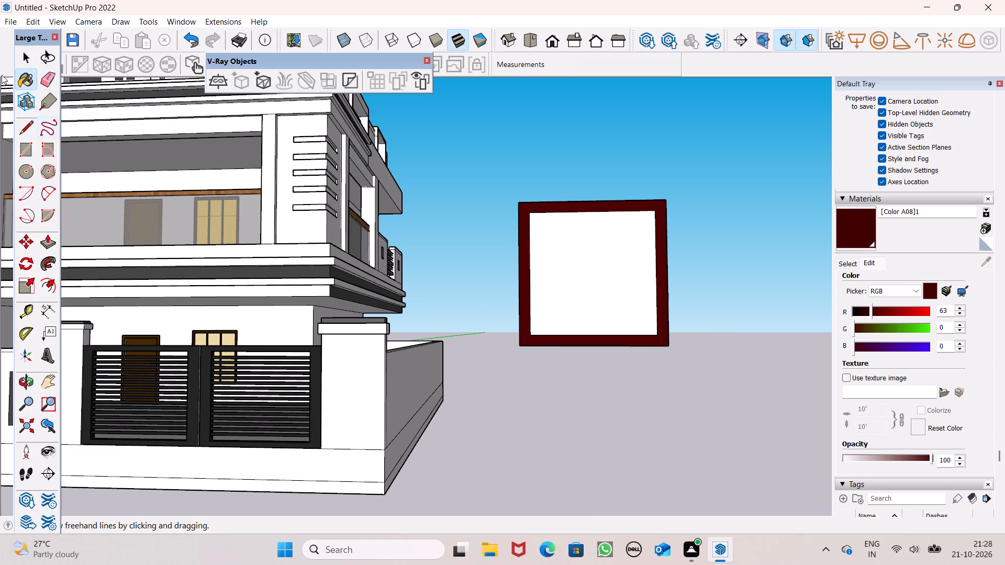
Extrude the square's dark maroon border by 6" to give the frame depth.
drag(50, 245, 69, 248)
scroll(551, 102, down, 2)
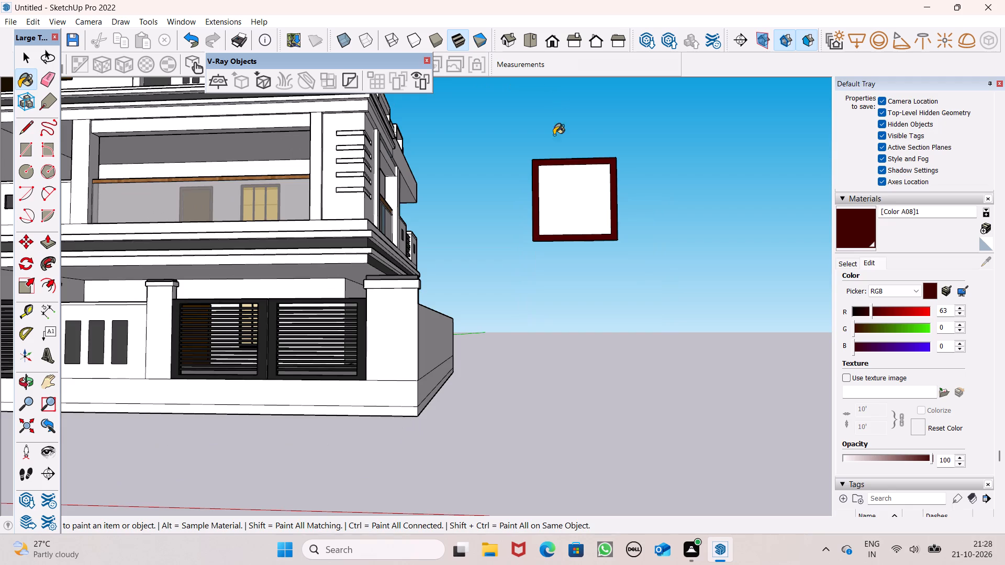
middle_drag(546, 227, 544, 275)
scroll(542, 264, up, 7)
scroll(461, 118, down, 5)
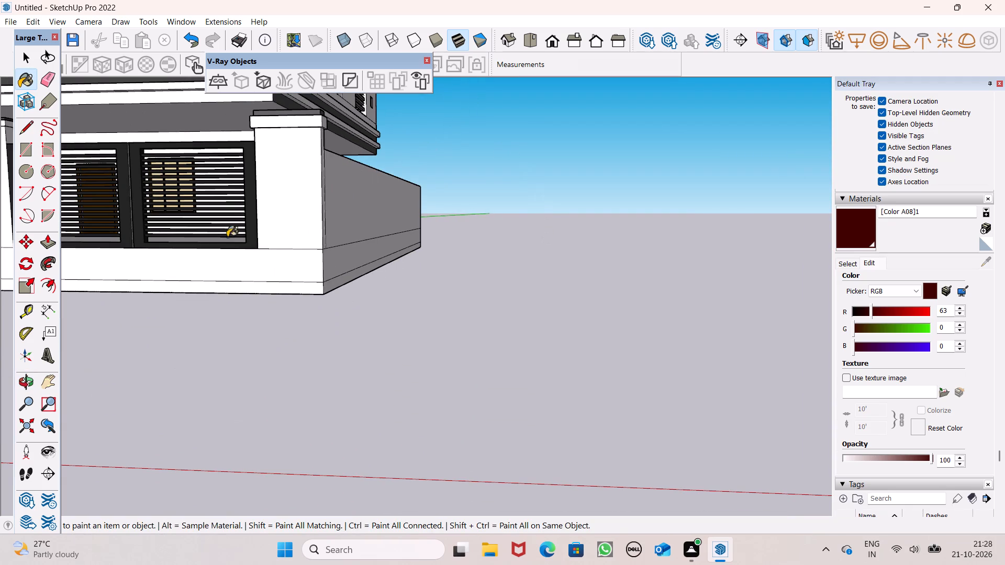
click(44, 244)
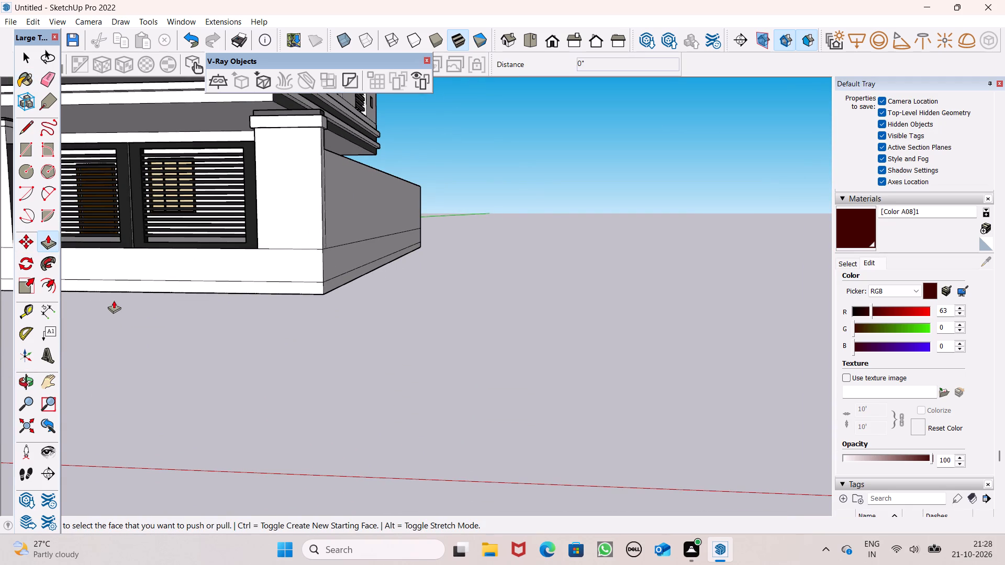
scroll(114, 300, down, 7)
scroll(430, 288, down, 19)
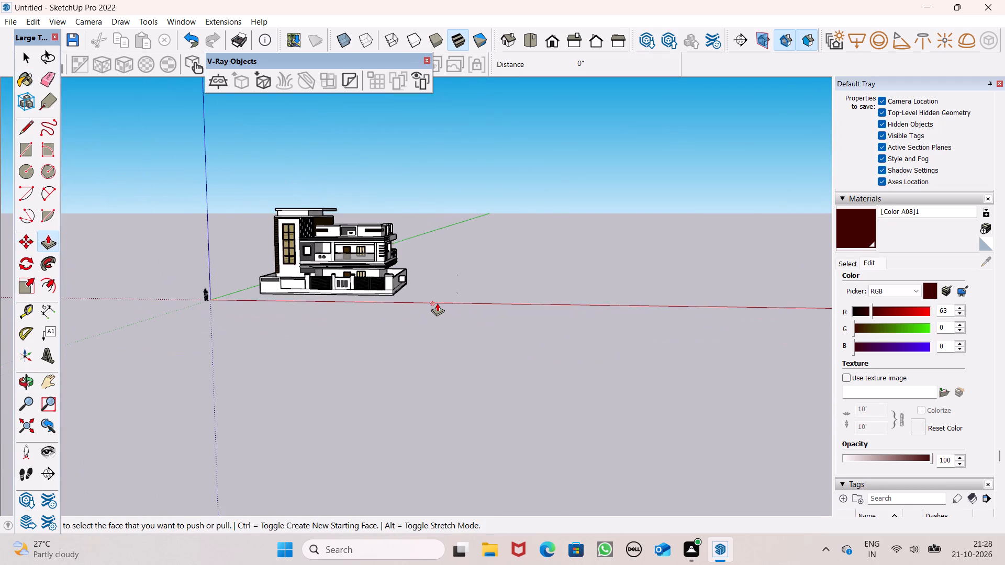
scroll(437, 303, down, 4)
scroll(437, 304, up, 17)
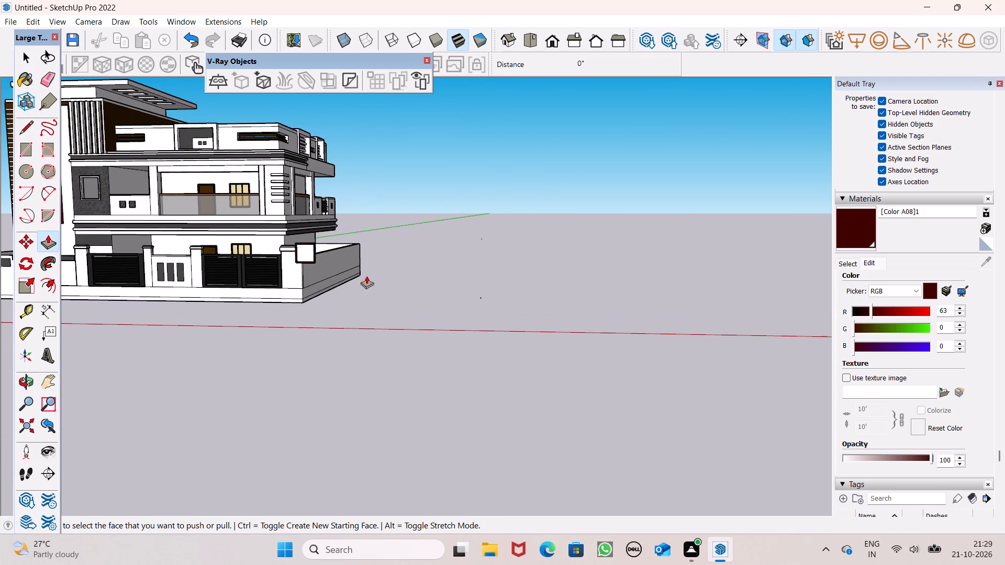
scroll(331, 272, up, 6)
scroll(310, 258, down, 6)
scroll(258, 266, up, 8)
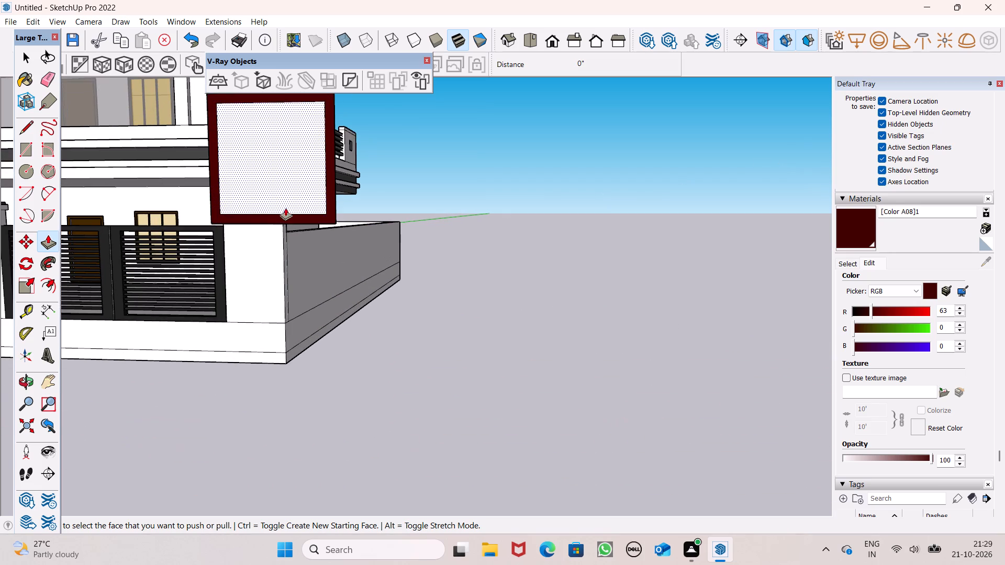
middle_drag(312, 223, 317, 253)
scroll(331, 238, up, 4)
scroll(325, 214, down, 4)
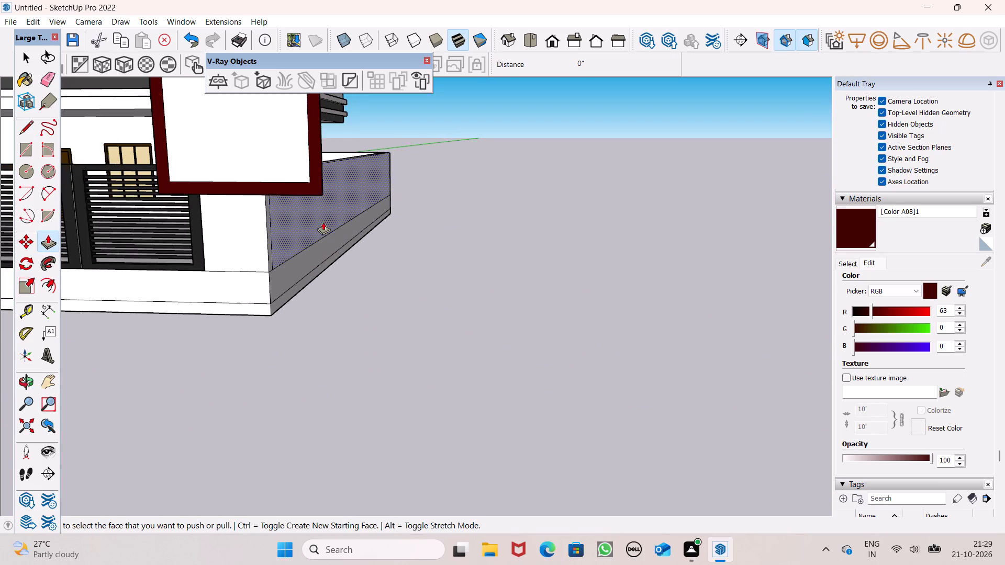
scroll(323, 222, down, 1)
scroll(321, 174, up, 3)
drag(316, 187, 307, 195)
key(6)
key(shift+quotedbl)
key(Return)
key(space)
Paint the pane inside the square frame with Translucent Glass Gray from the Glass and Mirrors materials.
scroll(383, 211, down, 4)
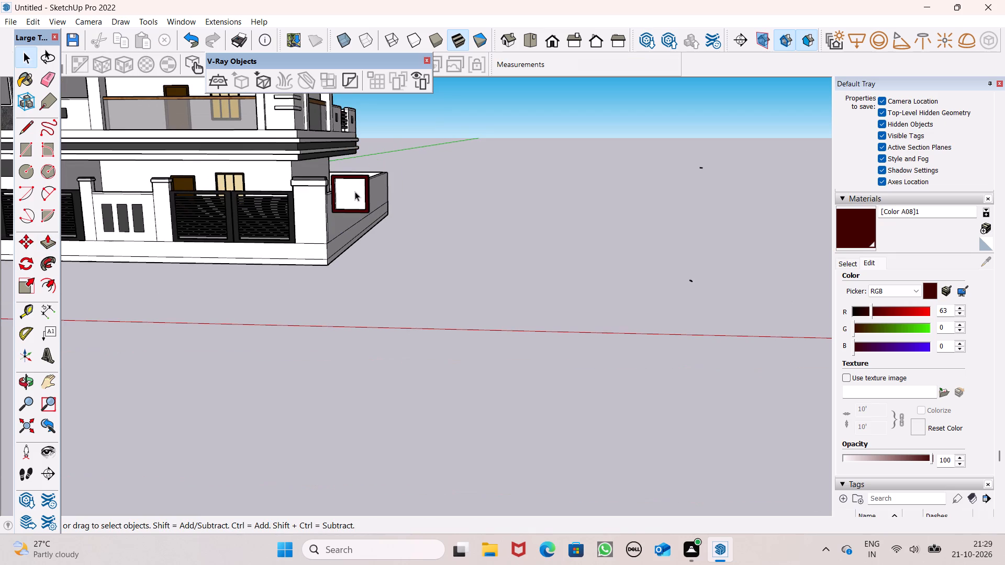
key(space)
click(847, 265)
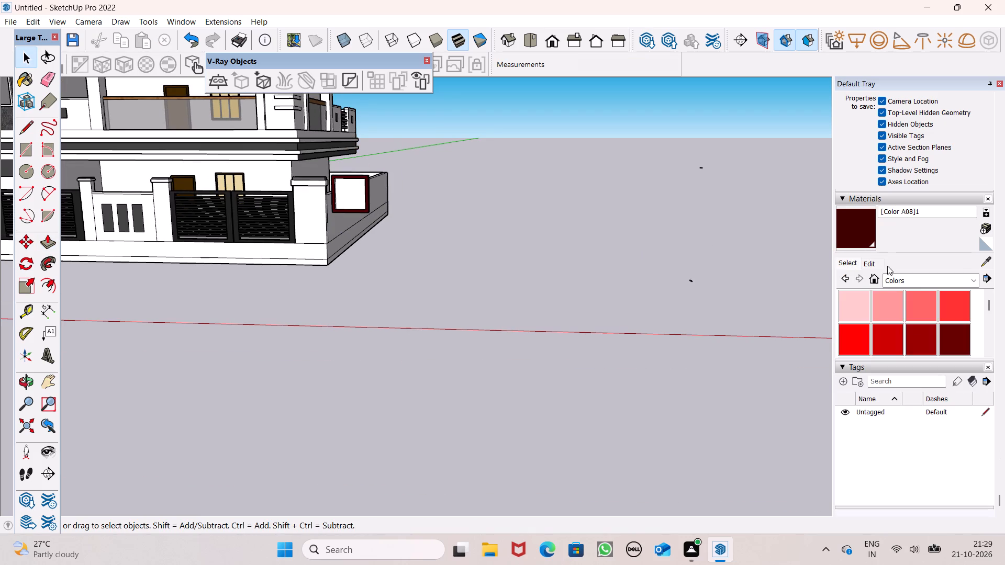
click(922, 277)
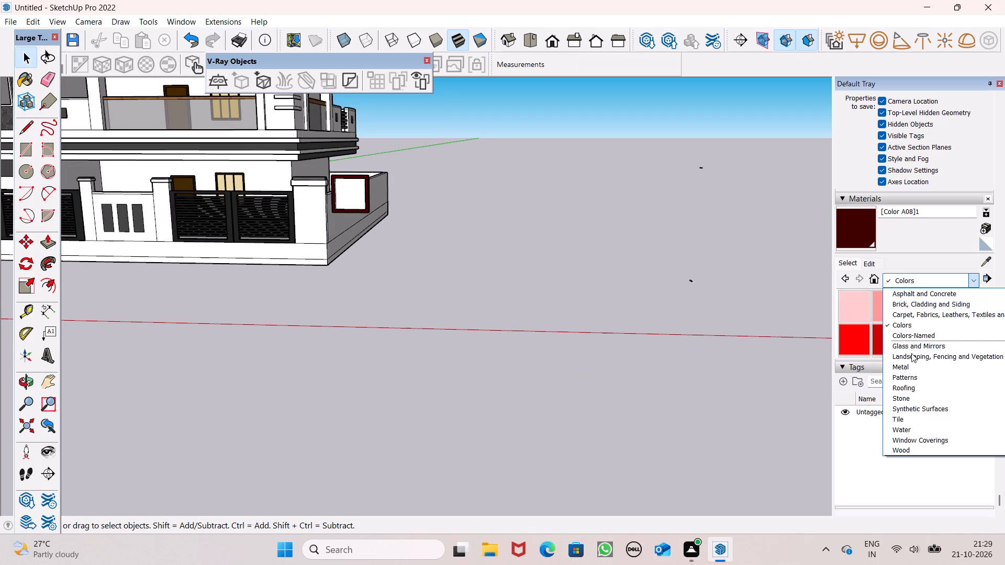
click(928, 348)
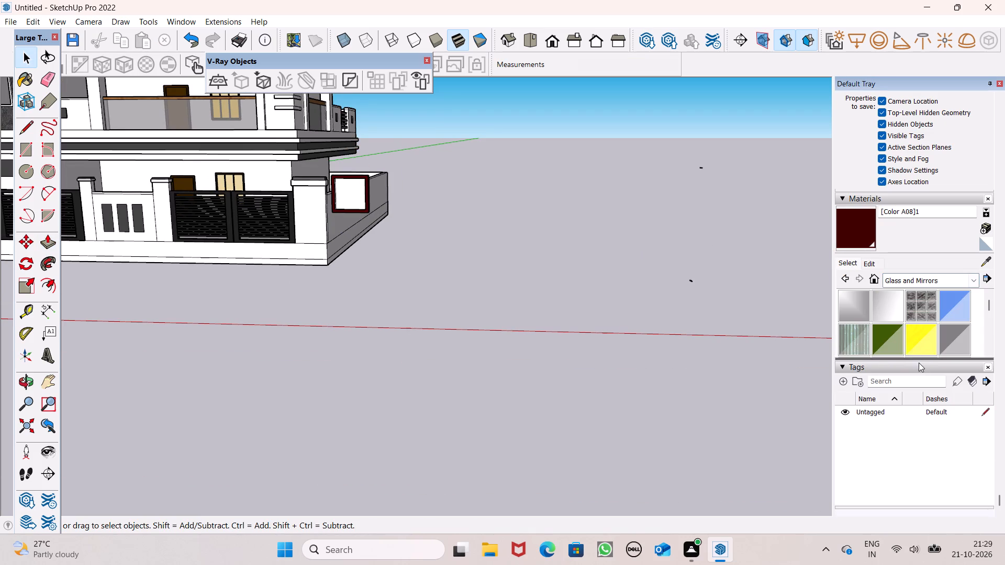
click(947, 343)
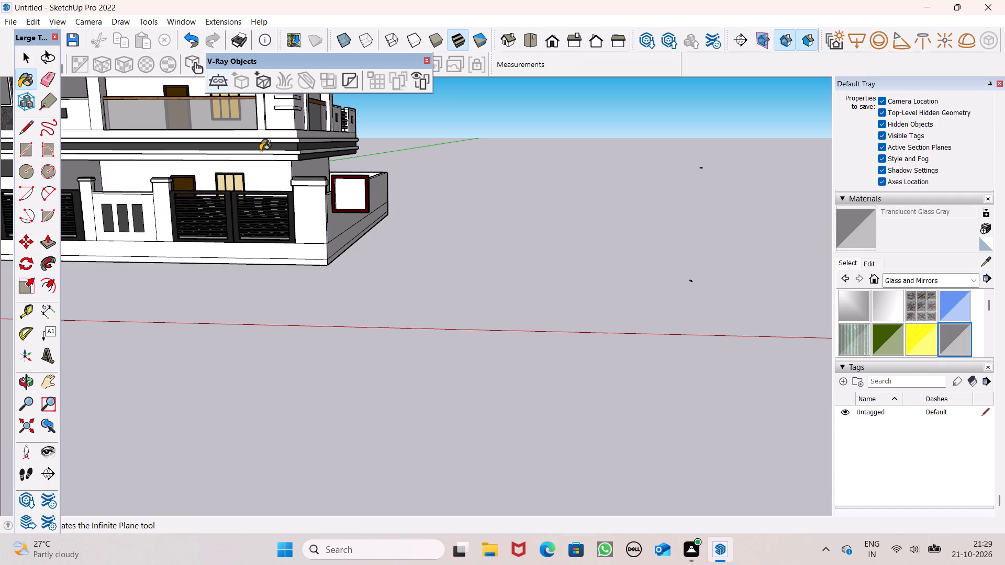
click(345, 200)
Group the square window's frame and glass pane together.
scroll(437, 219, up, 2)
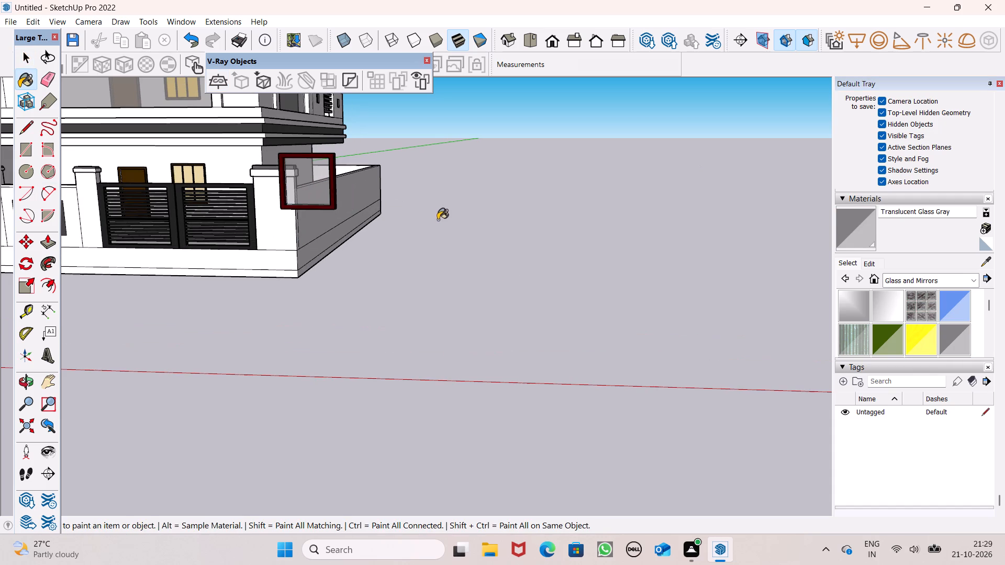
key(space)
triple_click(315, 183)
click(315, 181)
right_click(321, 176)
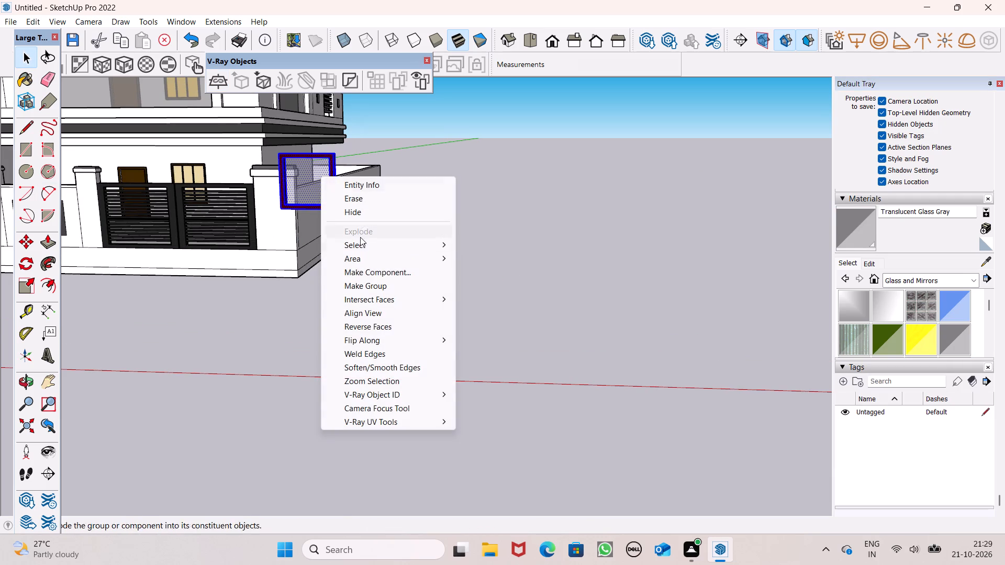
click(375, 285)
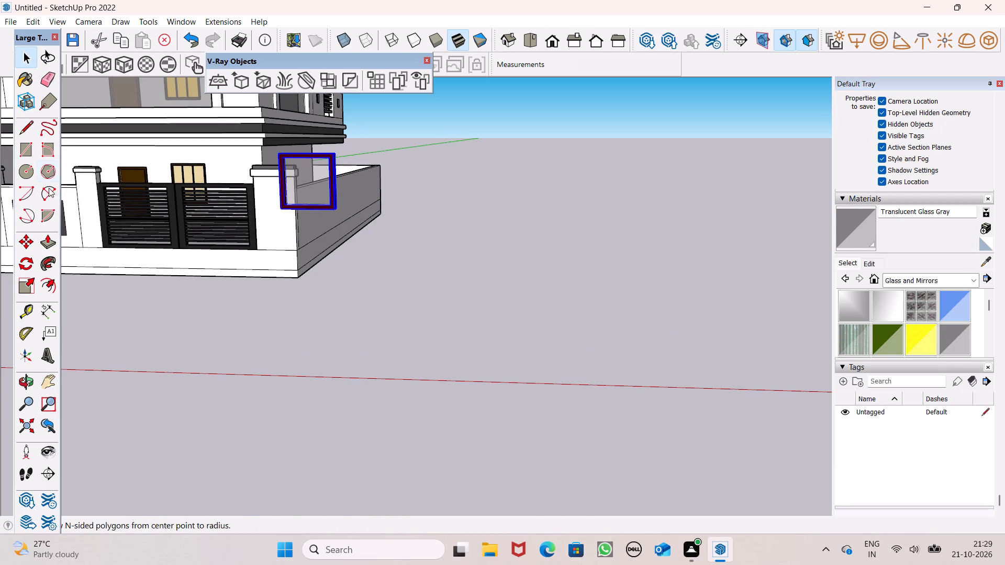
Scale the window group down uniformly to about 0.75 of its size.
click(30, 278)
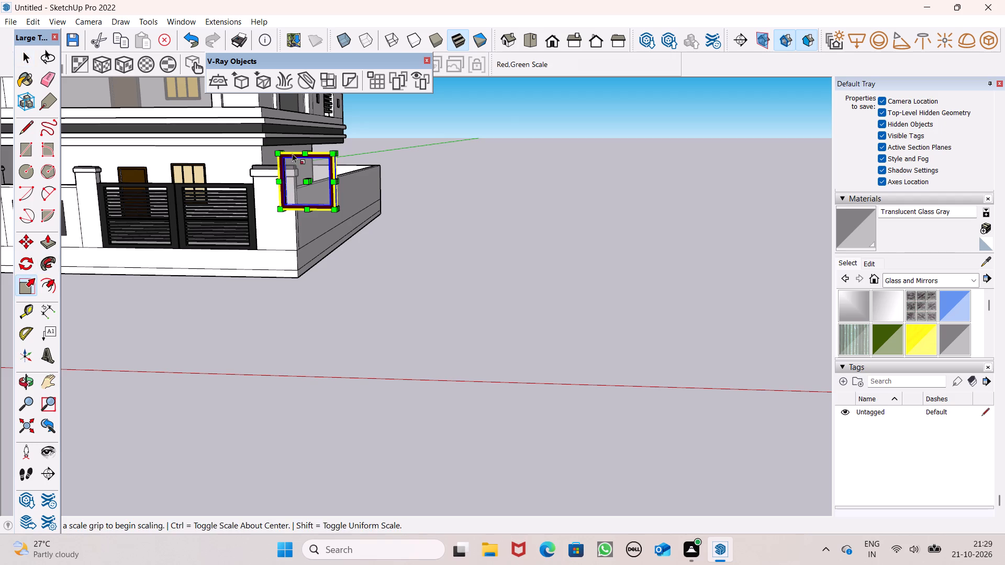
drag(277, 156, 289, 172)
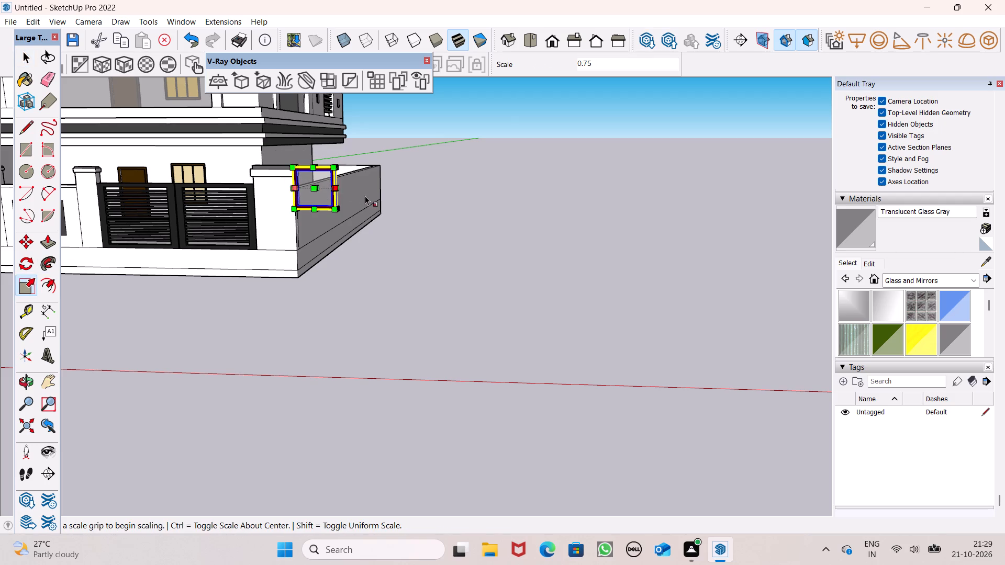
key(space)
click(383, 200)
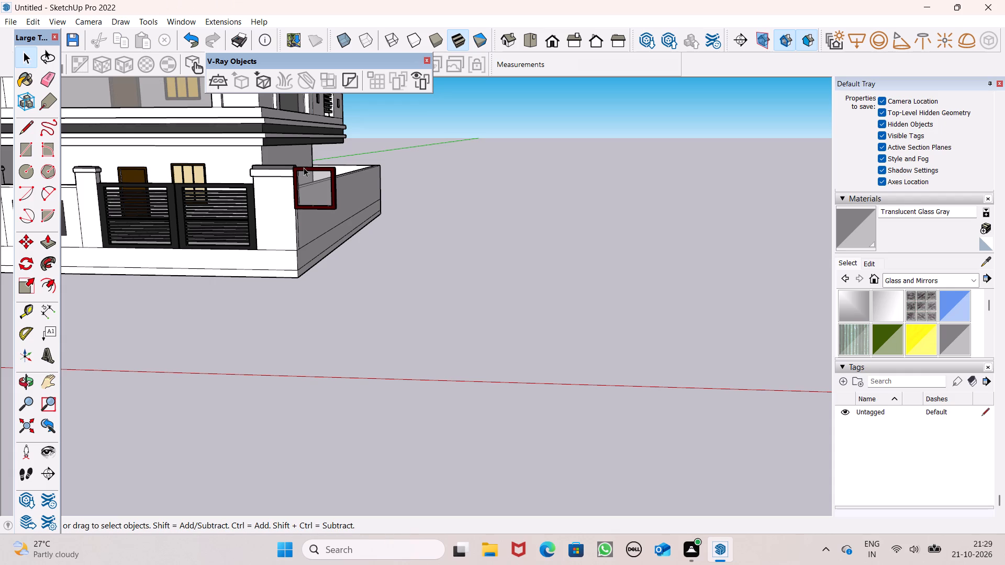
Move the window group from beside the house to the white-framed opening in the upper floor's dark stone wall.
scroll(305, 156, down, 6)
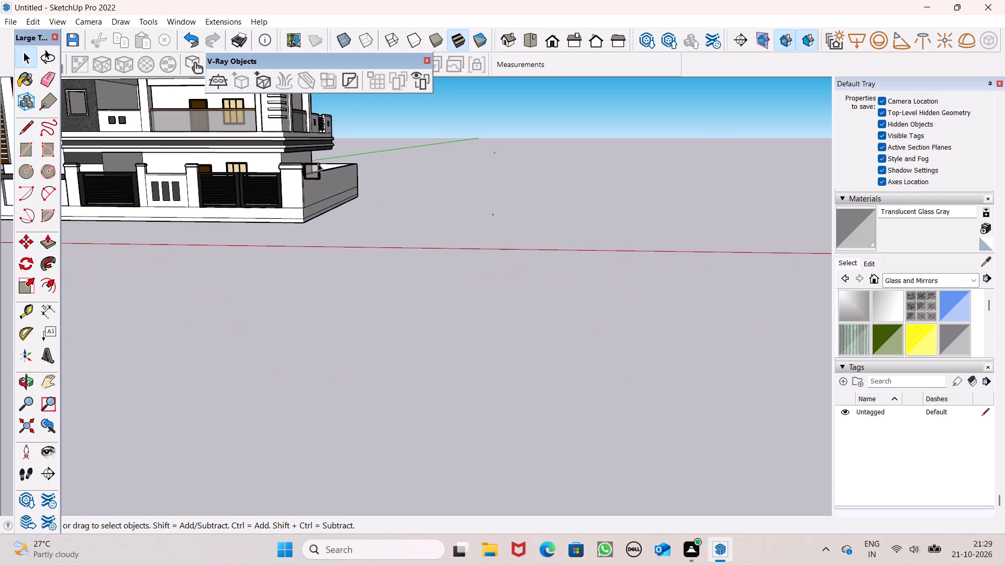
scroll(318, 163, down, 4)
scroll(318, 163, up, 1)
scroll(257, 129, down, 1)
scroll(238, 121, up, 3)
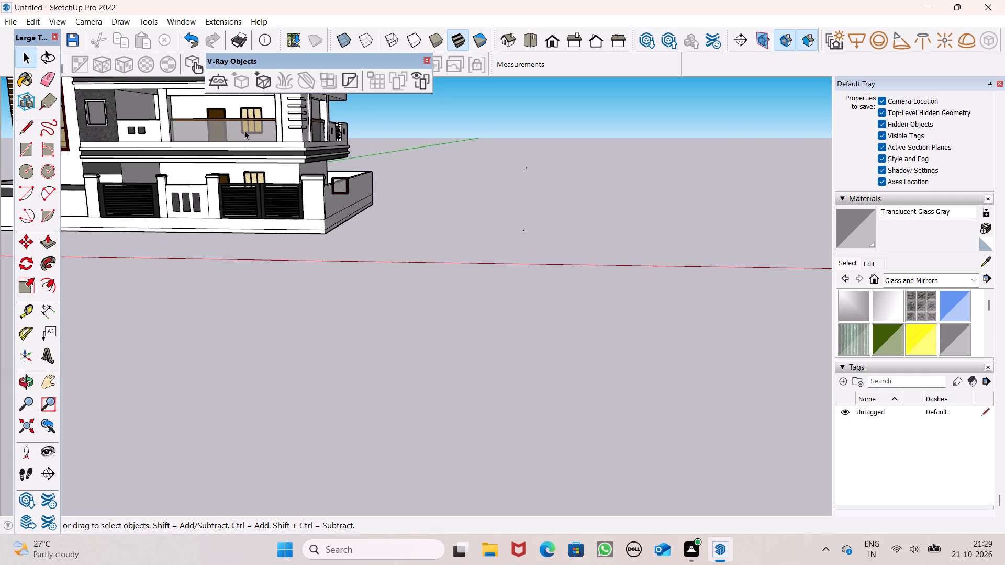
scroll(252, 143, down, 1)
click(330, 179)
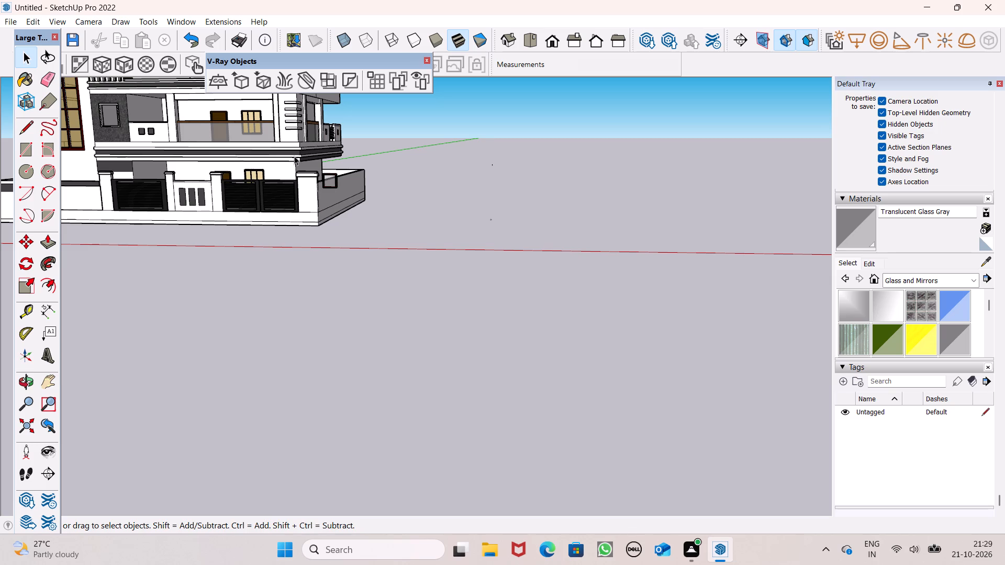
key(m)
key(Return)
scroll(440, 202, down, 4)
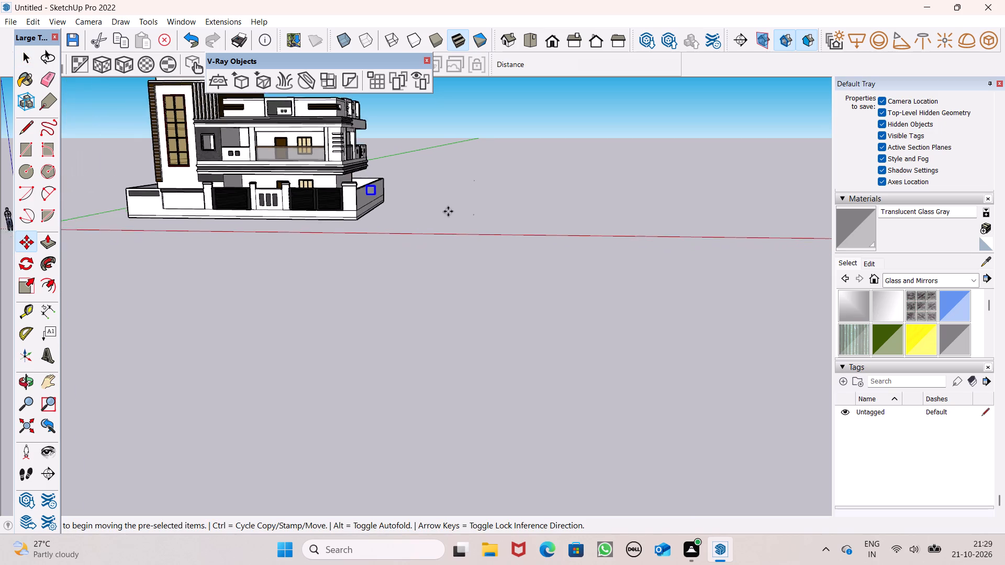
scroll(448, 211, down, 2)
scroll(309, 128, up, 6)
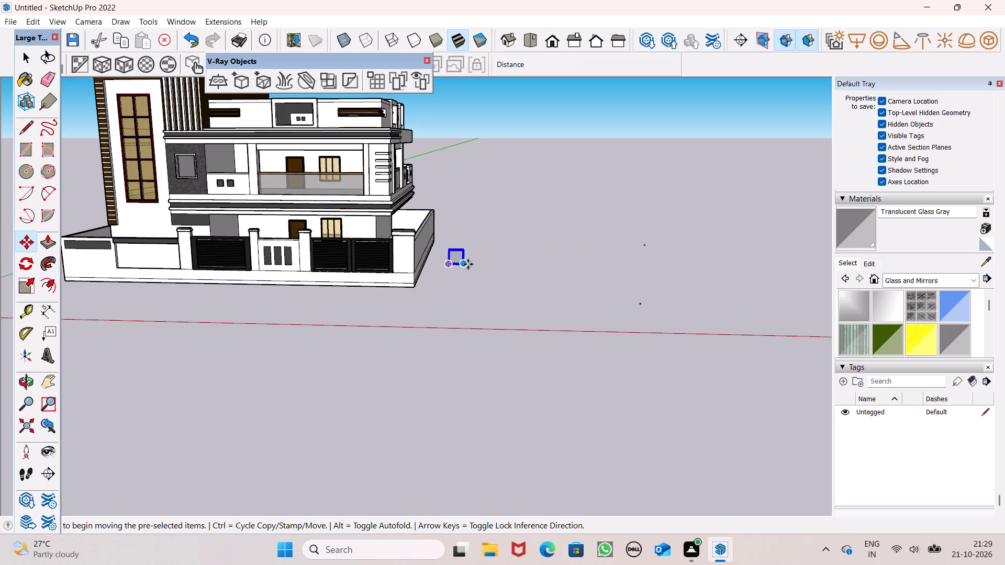
drag(468, 264, 194, 177)
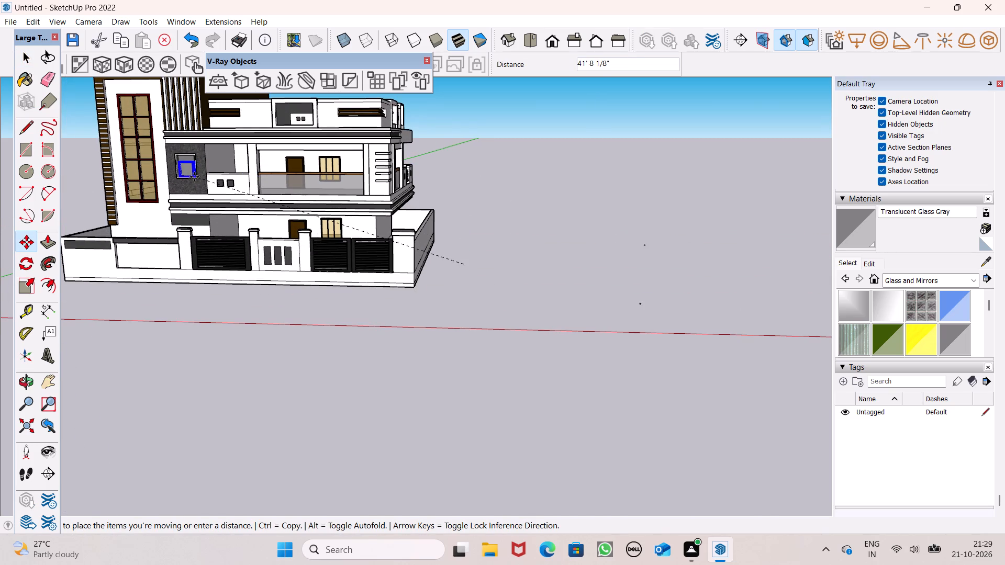
drag(194, 177, 193, 177)
scroll(168, 154, up, 11)
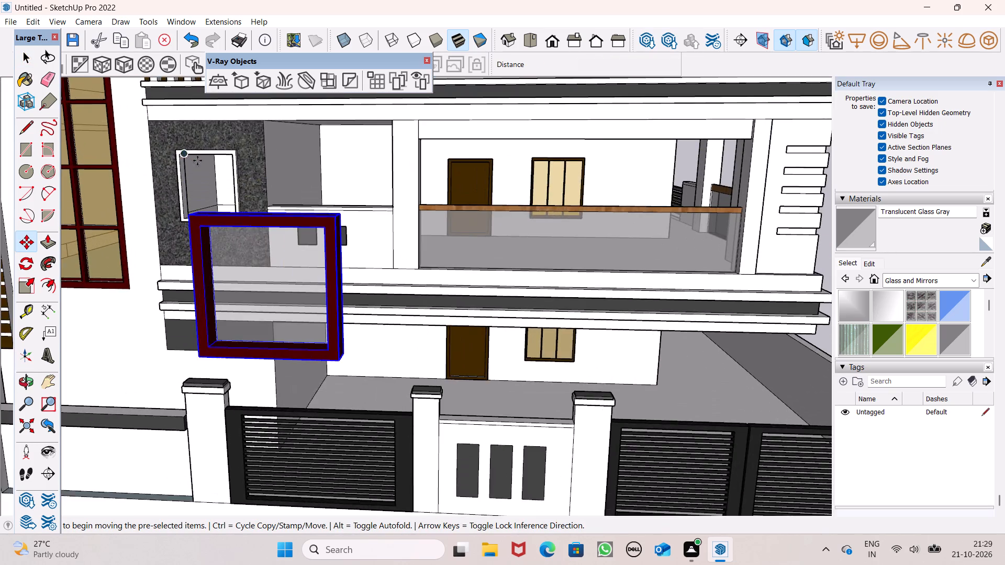
middle_drag(206, 178, 239, 191)
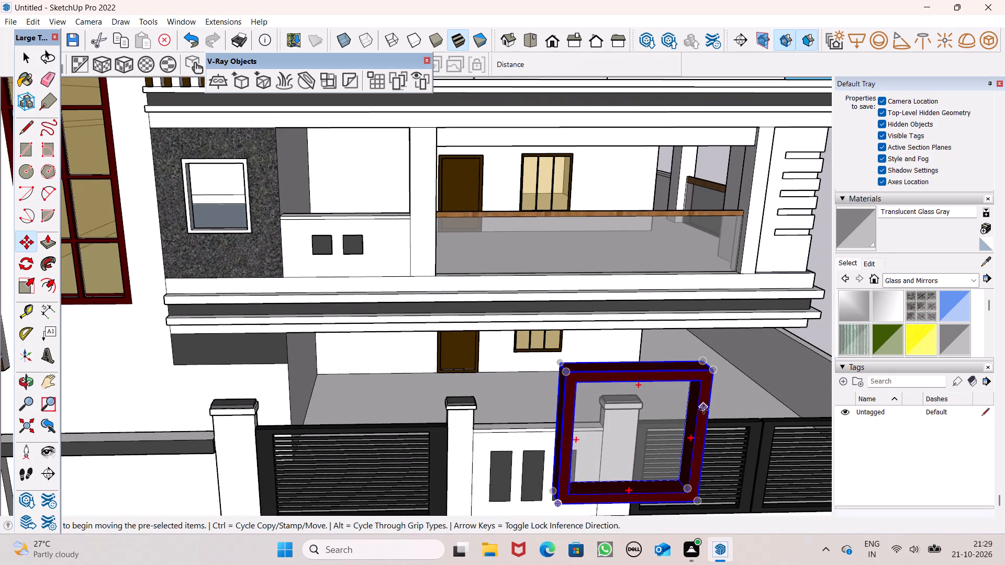
drag(705, 502, 252, 240)
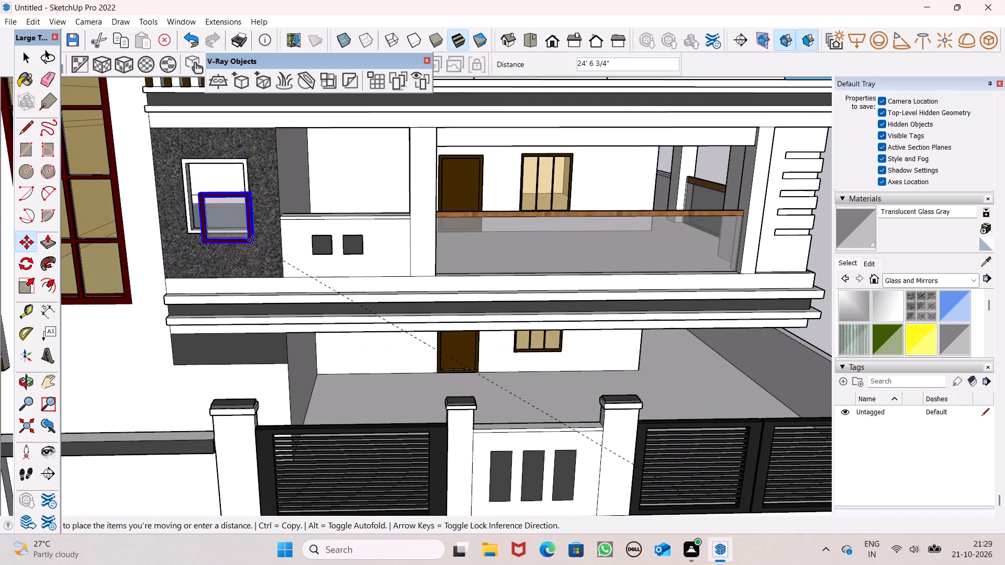
drag(252, 240, 248, 230)
Align the window group's lower corner with the lower corner of the white-framed opening nearest the balcony.
scroll(242, 228, up, 6)
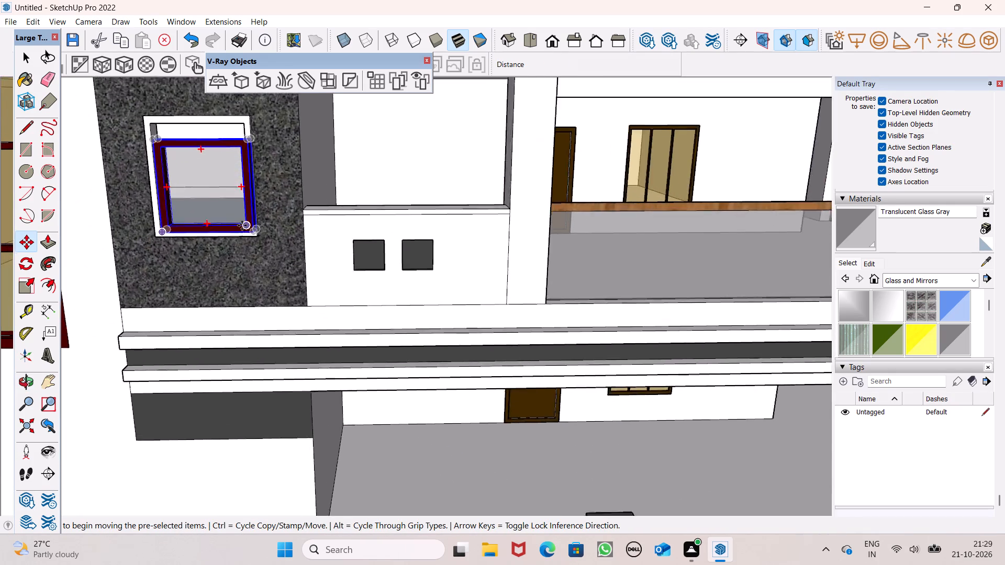
scroll(242, 225, up, 9)
drag(268, 268, 207, 197)
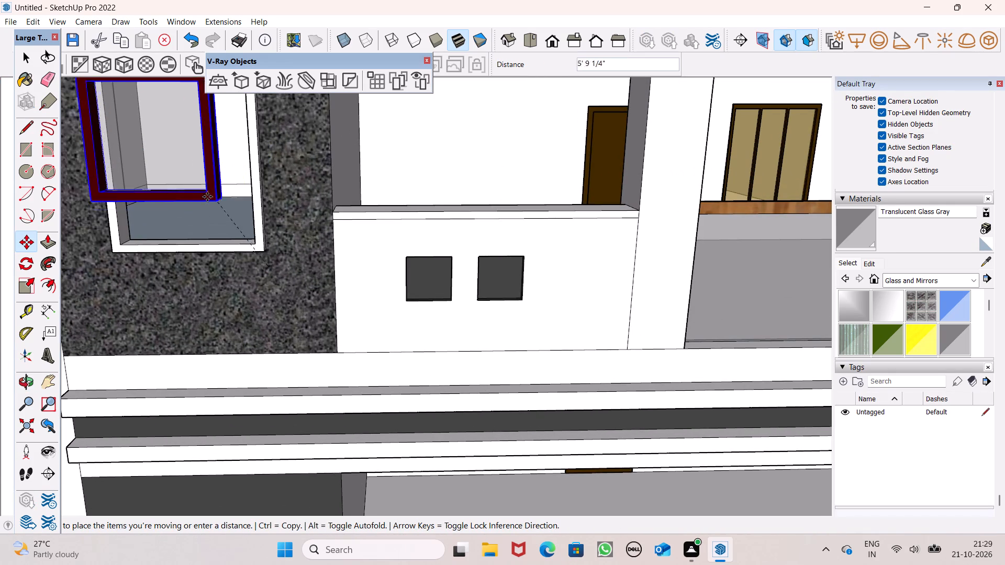
drag(207, 197, 245, 221)
scroll(244, 220, up, 7)
drag(243, 220, 256, 261)
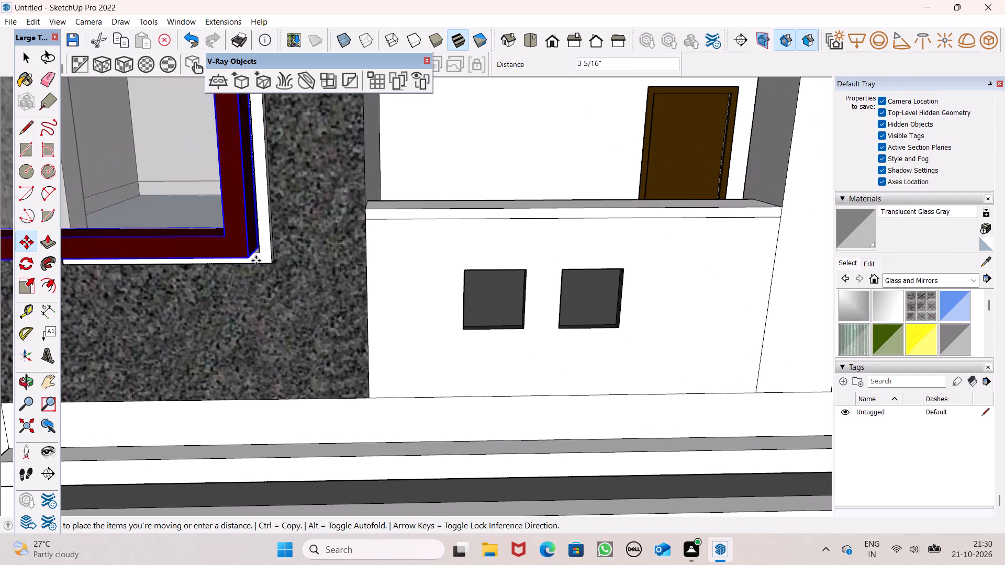
drag(256, 261, 260, 254)
scroll(331, 238, down, 6)
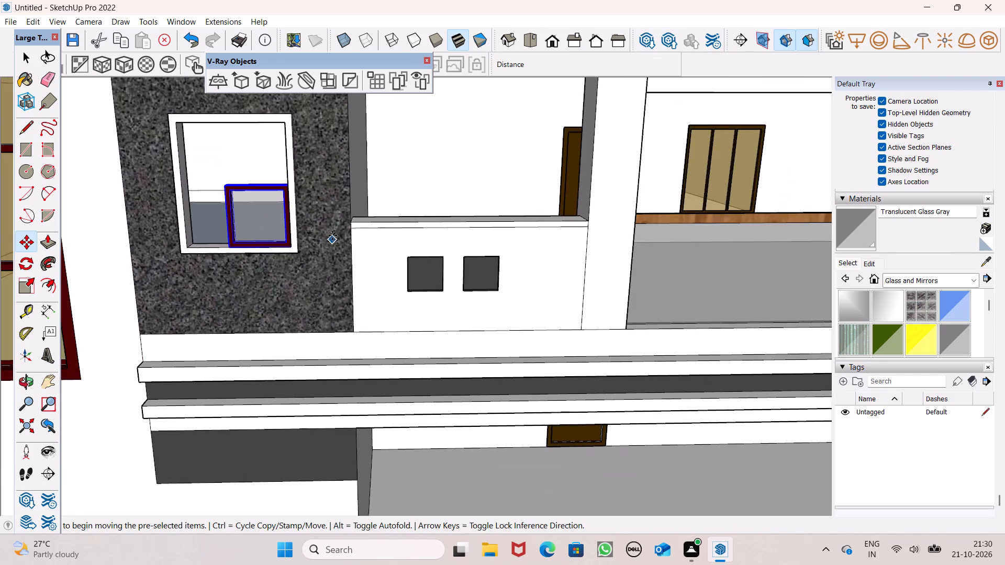
Move the window group about 4 9/16" to seat it inside the opening's white surround.
scroll(324, 228, down, 3)
scroll(324, 228, up, 1)
middle_drag(321, 228, 458, 303)
scroll(368, 297, up, 6)
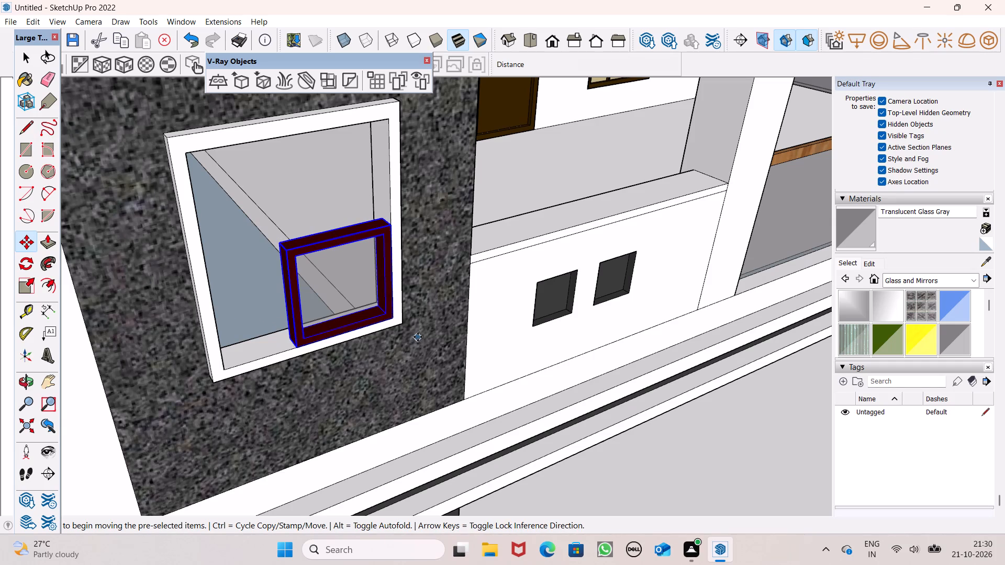
drag(393, 317, 385, 307)
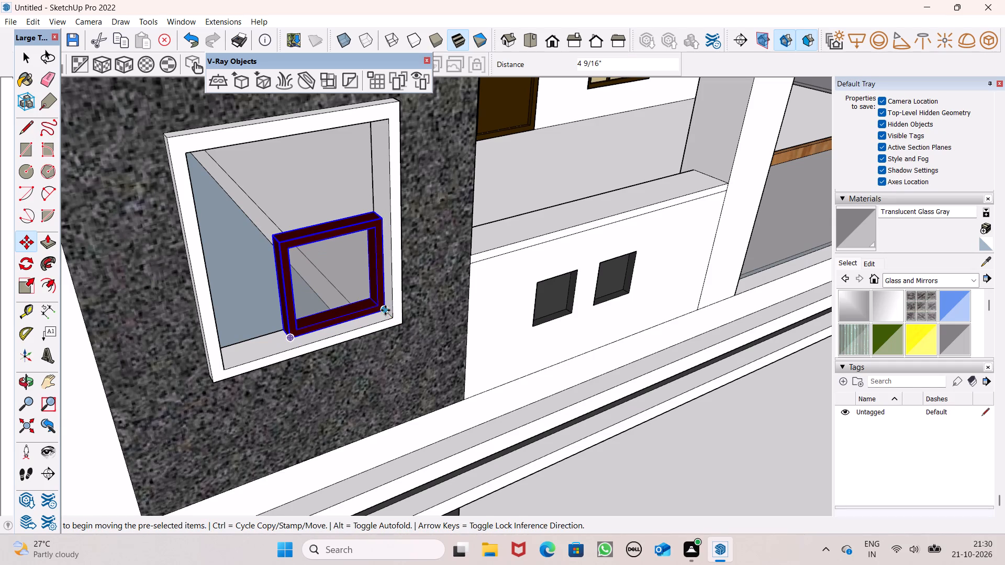
Stretch the window group to fill the white surround, scaling its width about 1.68 and its height about 2.00.
click(22, 293)
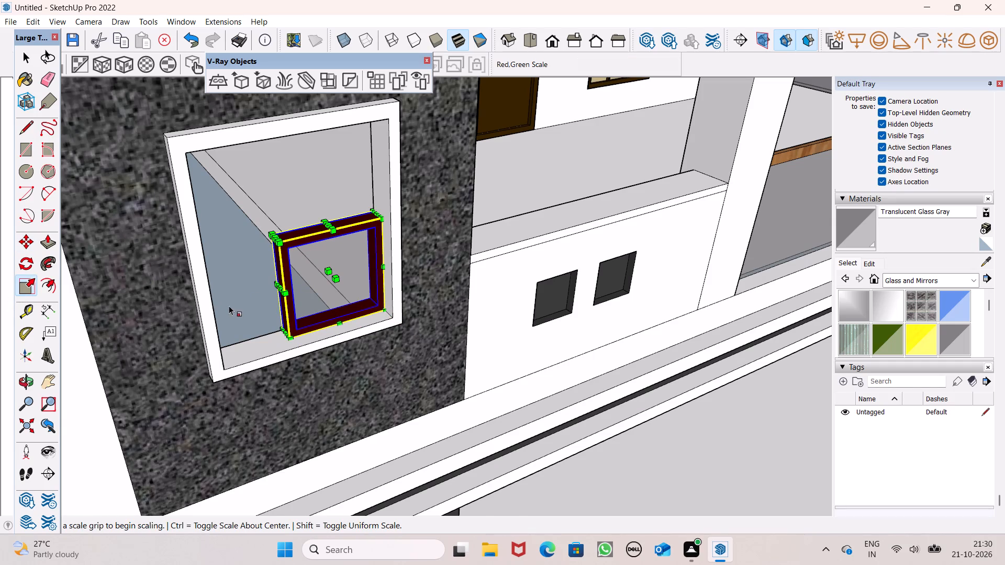
drag(279, 290, 226, 306)
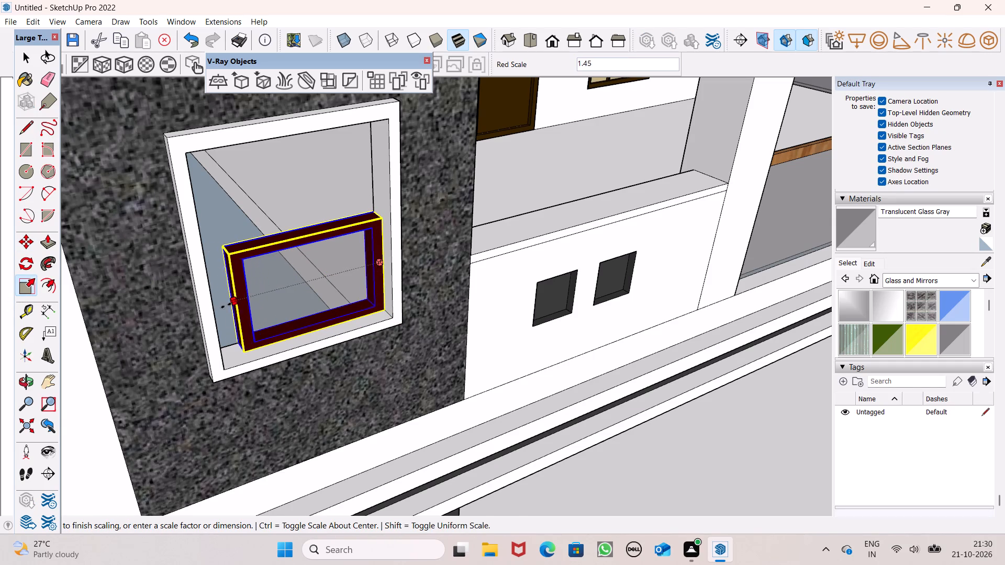
drag(226, 306, 214, 310)
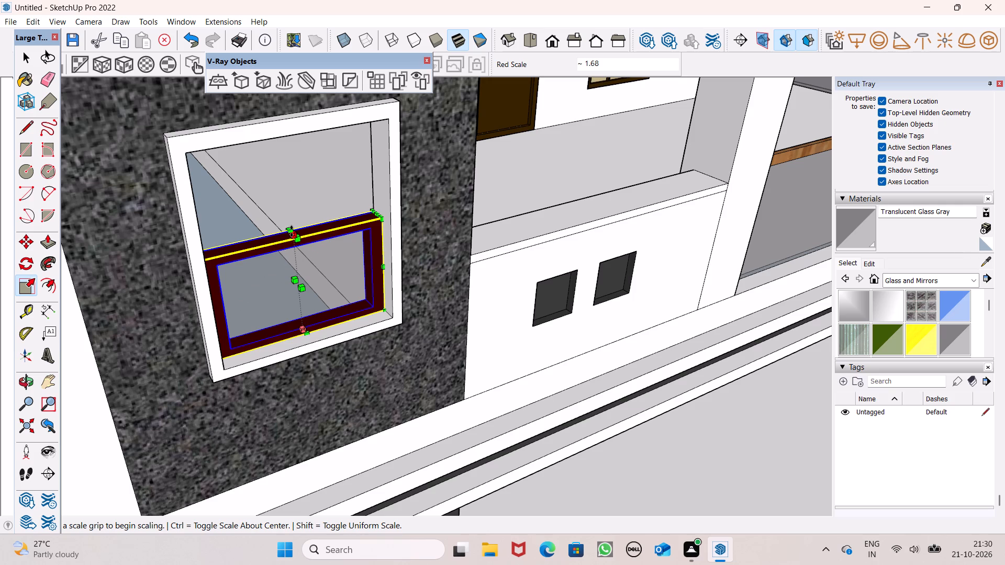
drag(292, 231, 278, 131)
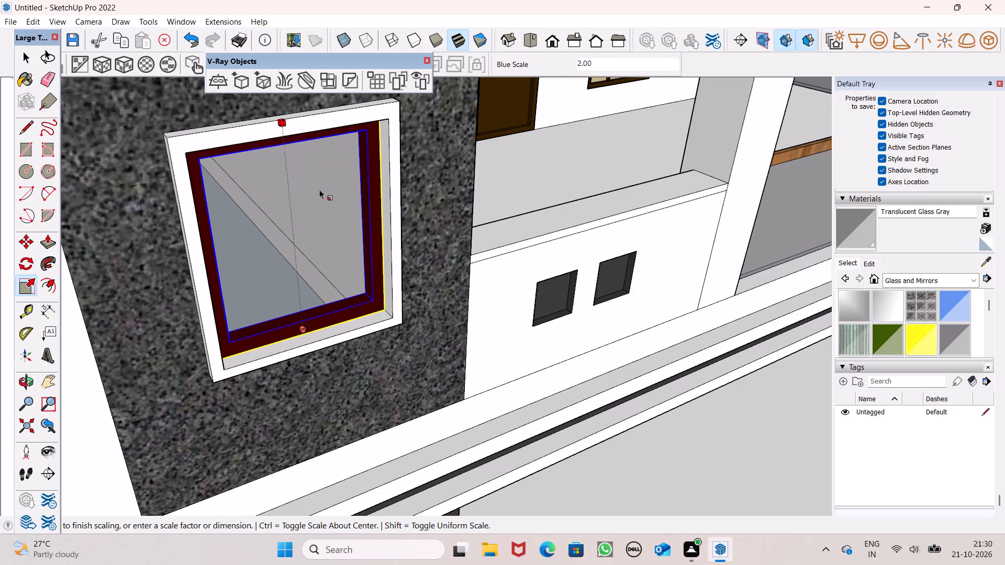
middle_drag(319, 189, 245, 81)
scroll(231, 166, down, 5)
scroll(230, 175, up, 1)
scroll(241, 176, down, 6)
key(space)
scroll(251, 196, down, 7)
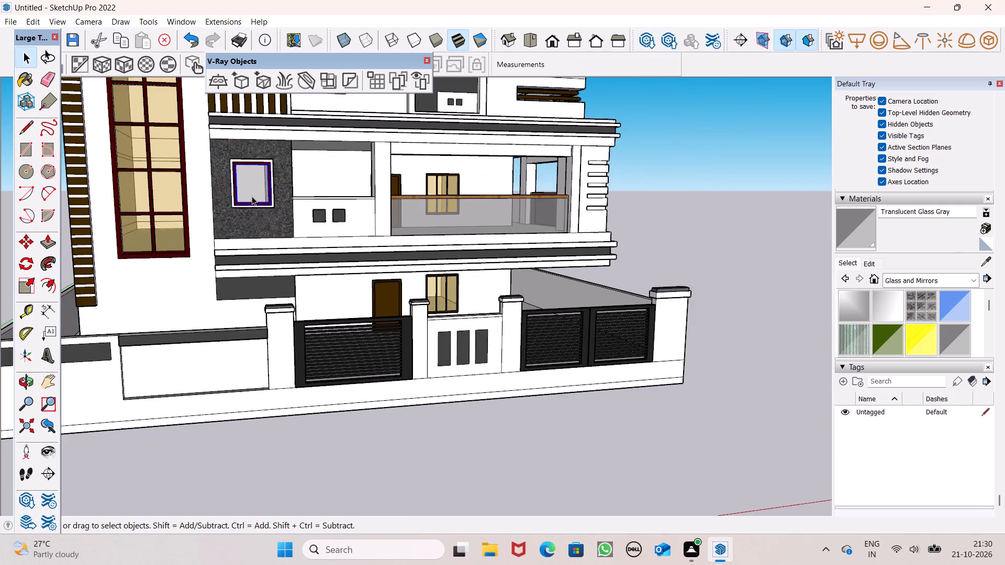
scroll(255, 191, down, 5)
click(615, 285)
Paint the top and outer band of the front balcony parapet beside the stone wall with Color M04.
scroll(278, 229, up, 7)
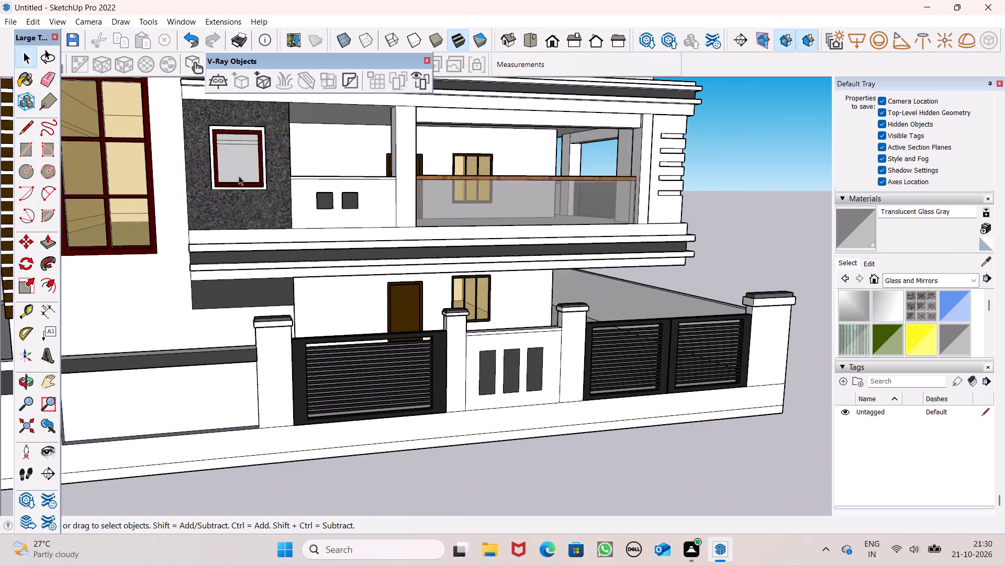
middle_drag(231, 182, 226, 272)
middle_click(226, 272)
scroll(221, 273, up, 8)
scroll(222, 264, down, 3)
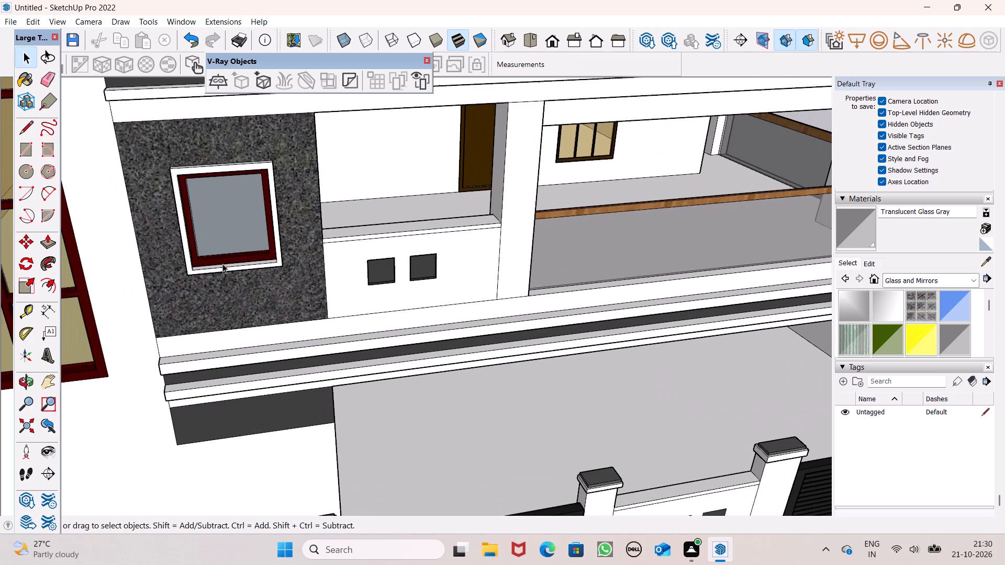
scroll(225, 262, down, 3)
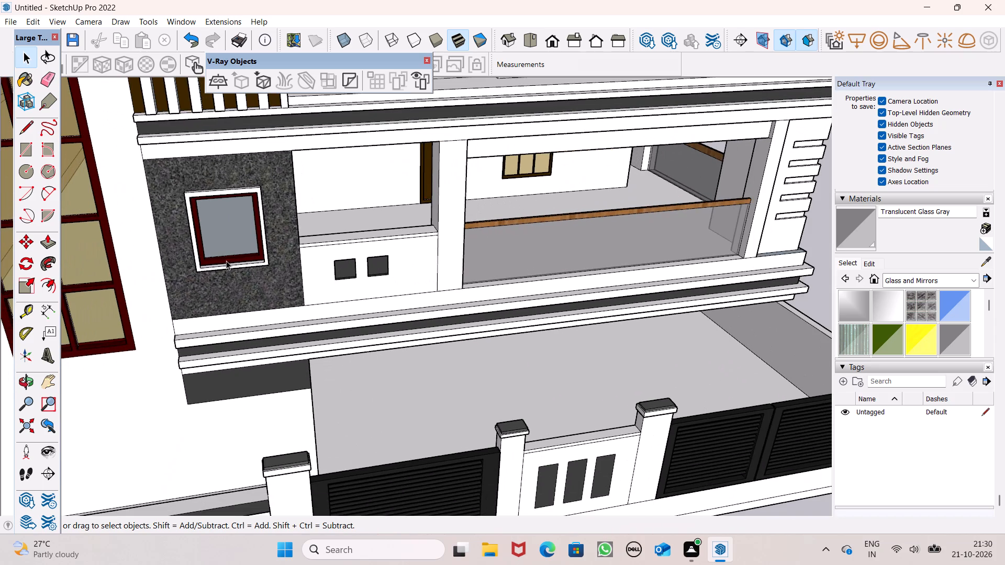
click(952, 280)
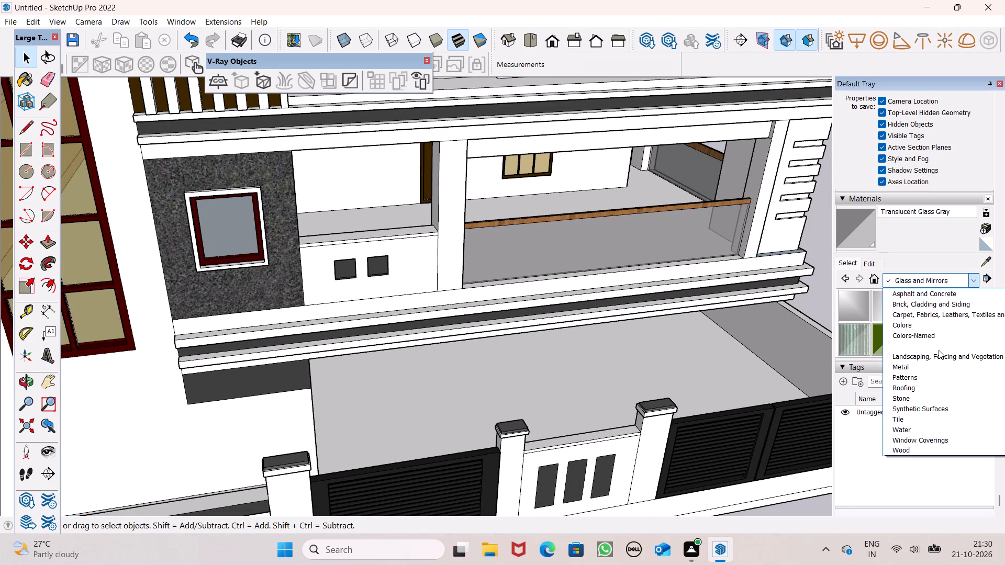
click(923, 323)
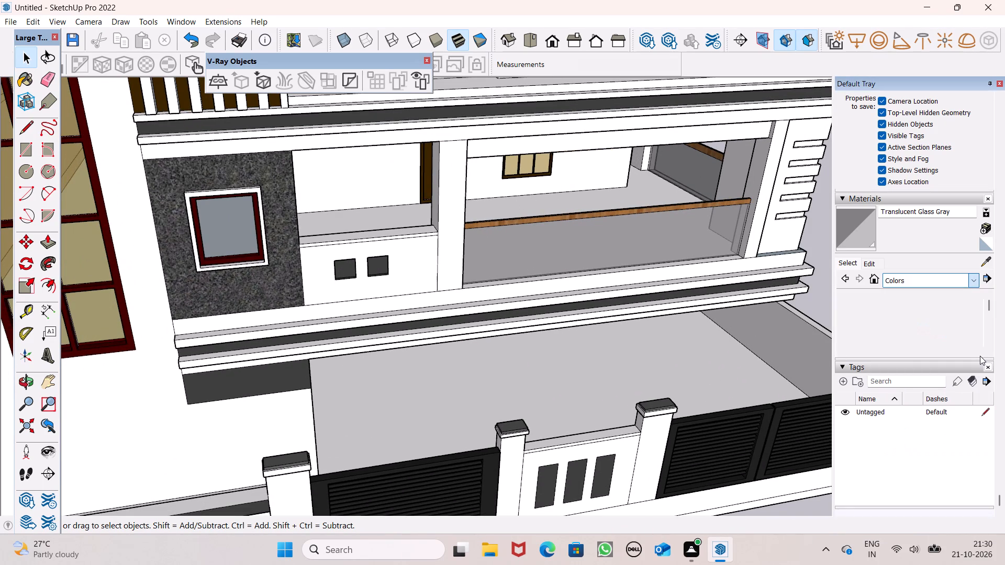
scroll(902, 320, down, 4)
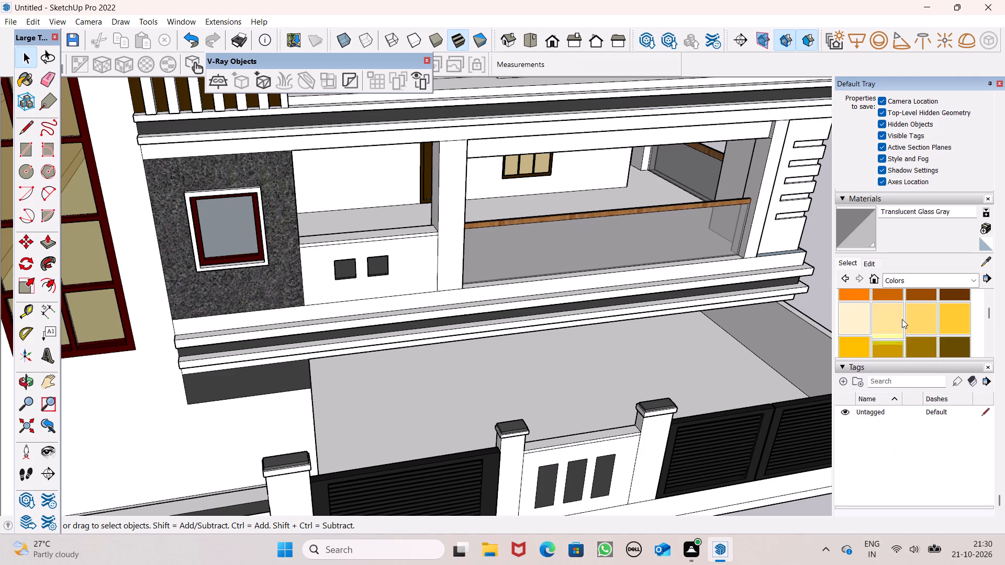
scroll(902, 319, down, 8)
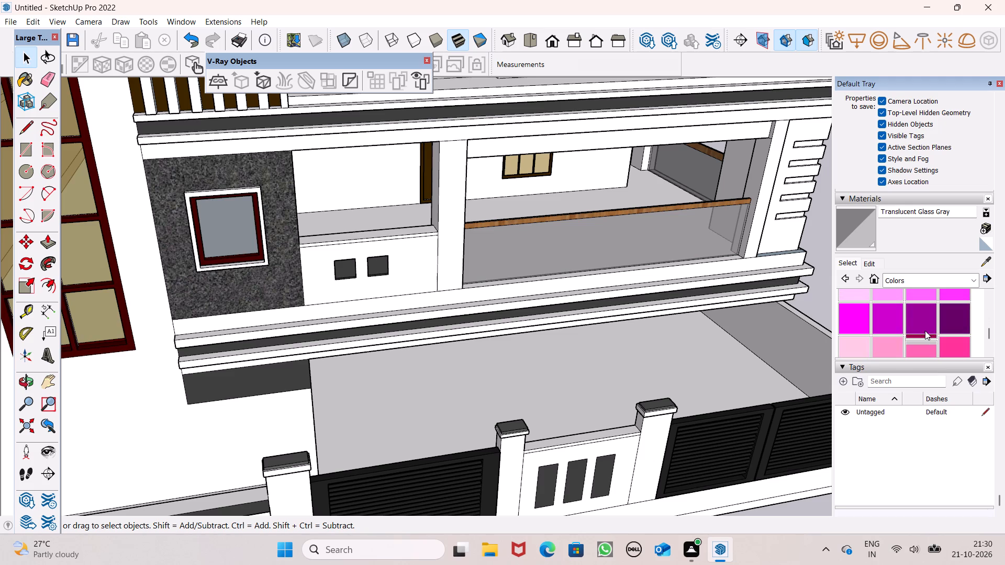
scroll(928, 333, down, 1)
click(853, 325)
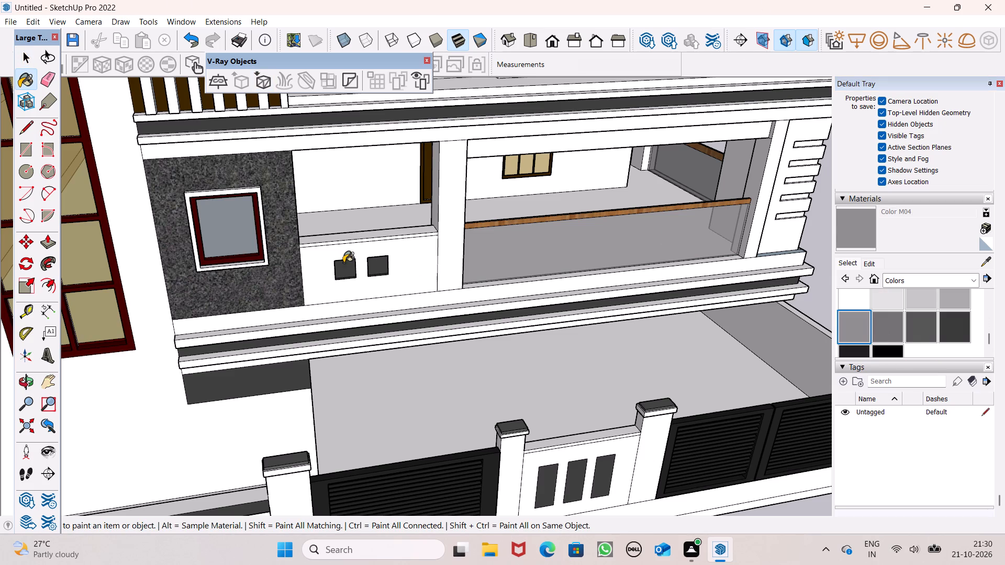
scroll(341, 258, up, 11)
click(326, 214)
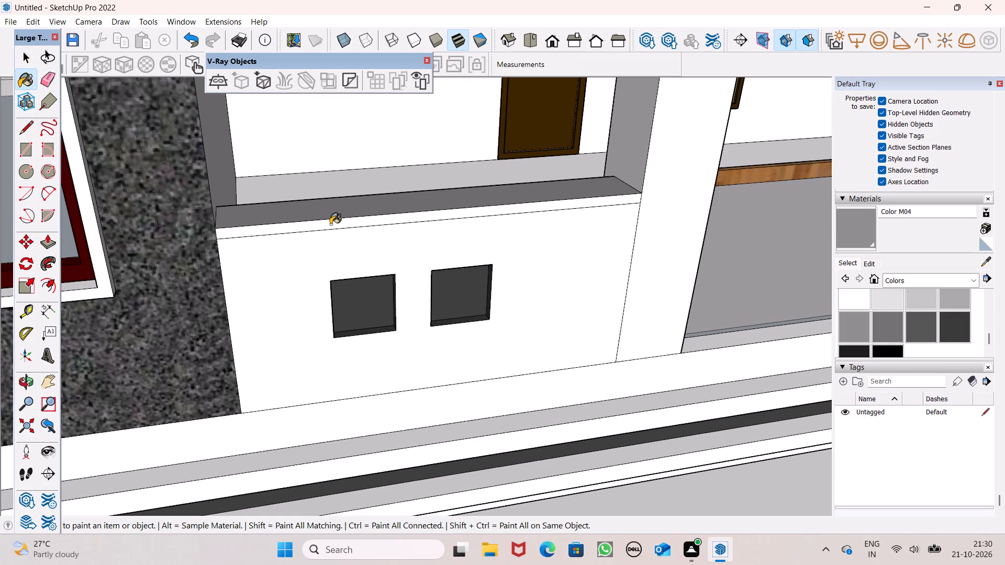
click(331, 224)
Paint the upper band on the inner side of the same front balcony parapet with Color M04.
scroll(461, 223, down, 5)
middle_drag(532, 243, 48, 257)
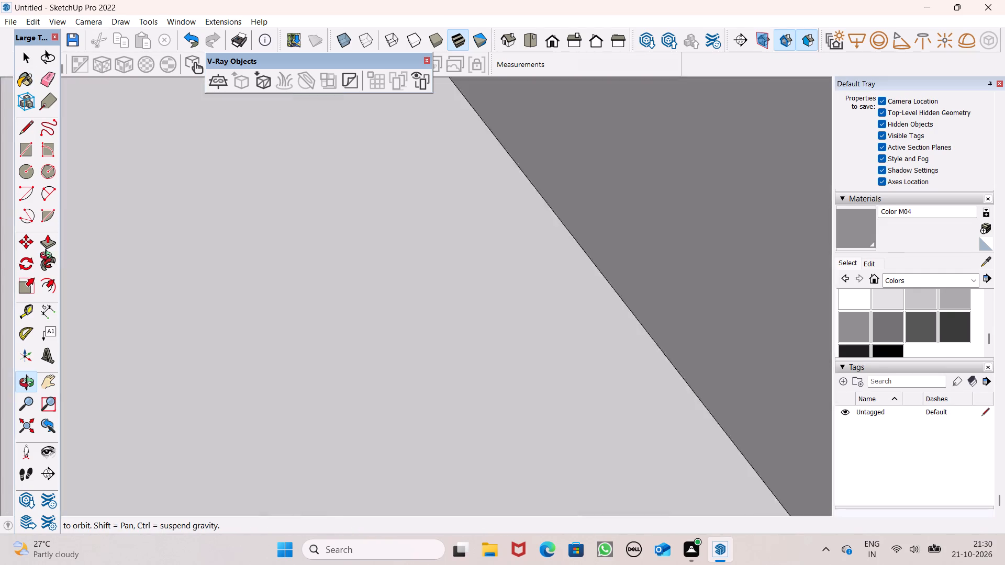
middle_drag(48, 257, 144, 207)
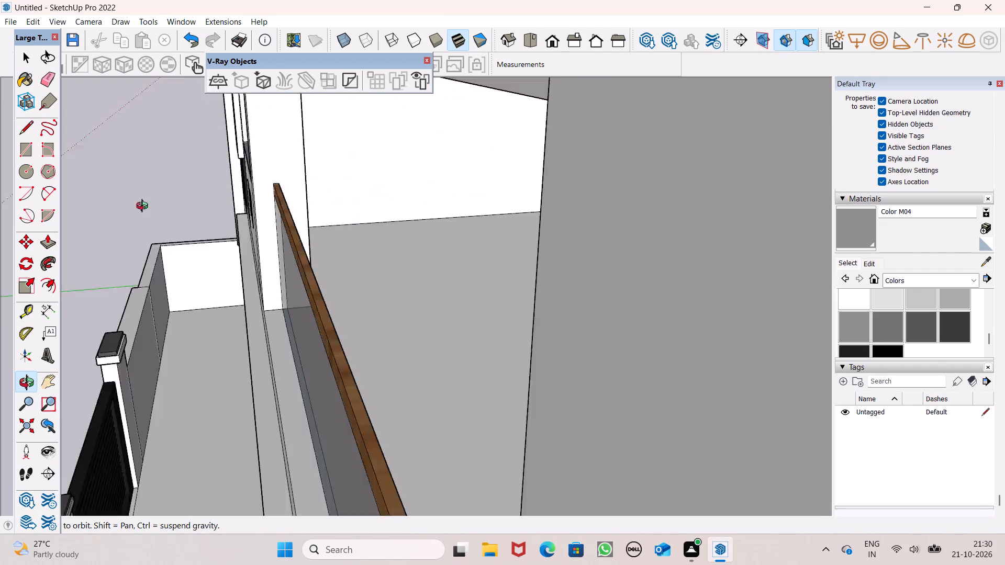
middle_drag(144, 207, 158, 206)
scroll(330, 200, up, 9)
middle_drag(365, 190, 289, 224)
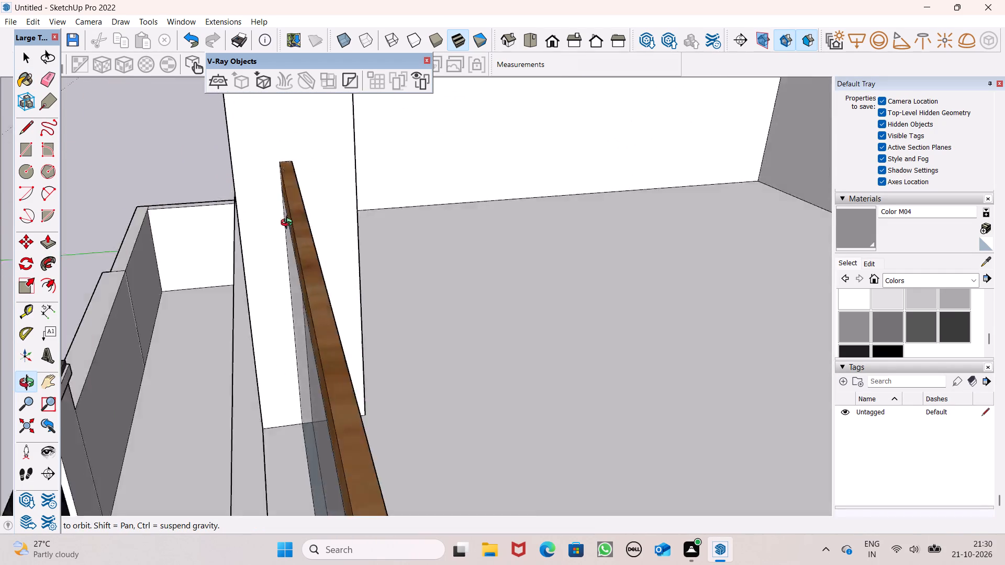
middle_drag(289, 224, 134, 200)
click(439, 122)
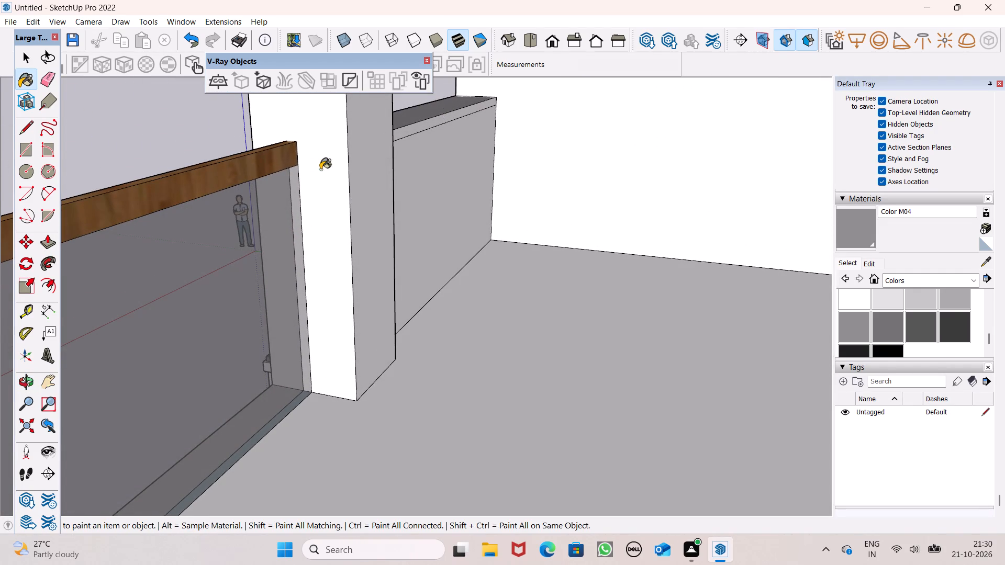
Paint the top and outer band of the side balcony parapet next to the column with Color M04.
middle_drag(320, 169, 617, 186)
scroll(504, 223, up, 1)
scroll(496, 231, down, 11)
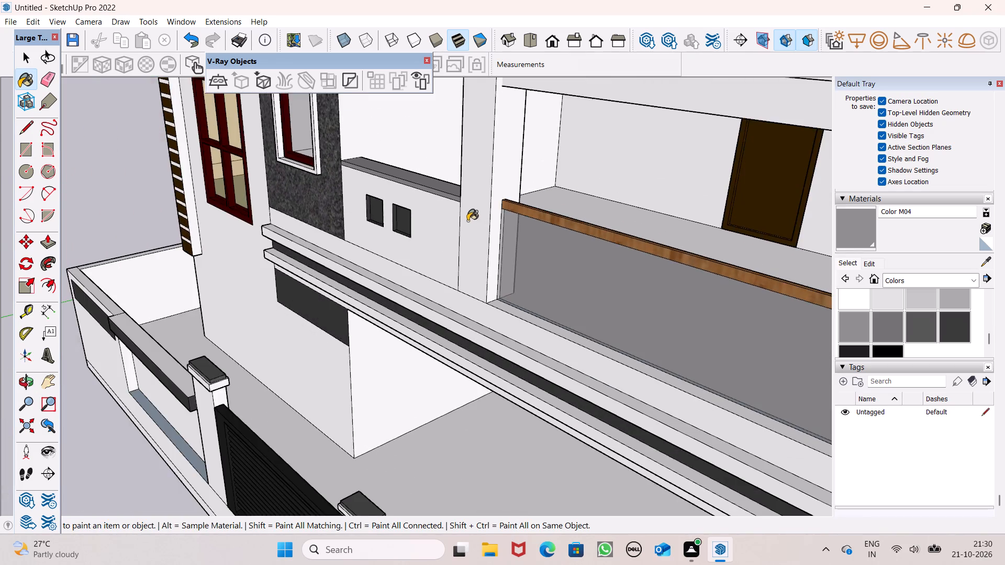
scroll(460, 223, down, 5)
scroll(388, 230, down, 6)
scroll(348, 243, down, 2)
middle_drag(545, 298, 614, 265)
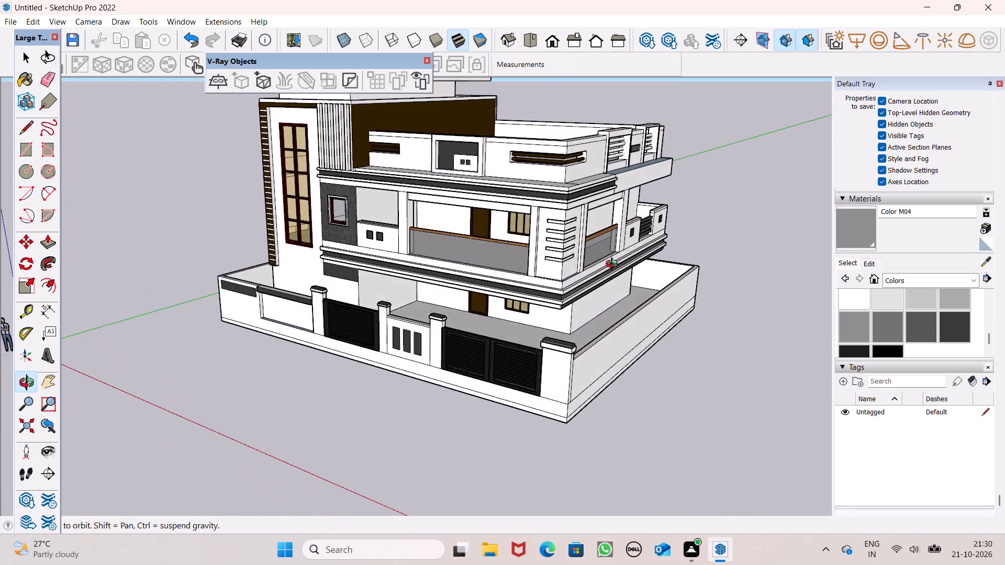
middle_drag(614, 265, 344, 268)
scroll(344, 268, up, 1)
scroll(410, 281, up, 4)
middle_drag(415, 292, 575, 314)
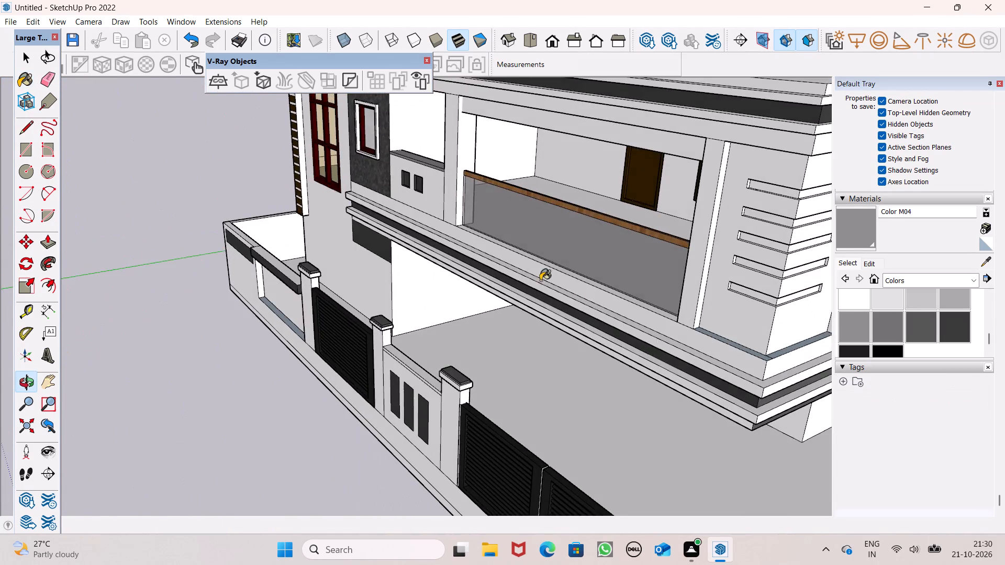
scroll(535, 287, down, 9)
middle_drag(661, 292, 511, 275)
scroll(482, 275, up, 1)
scroll(477, 279, down, 4)
scroll(728, 297, up, 3)
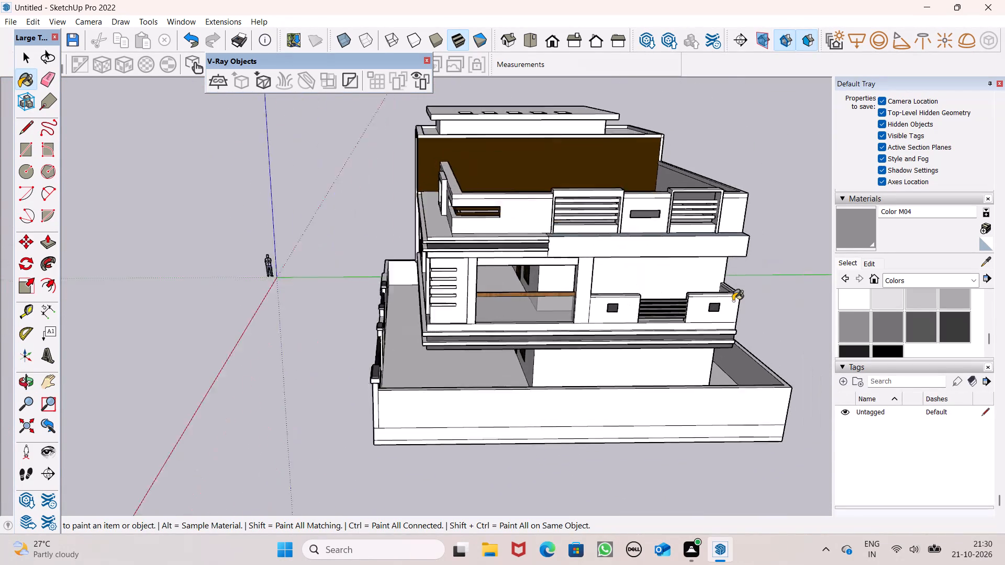
scroll(733, 301, up, 16)
click(557, 273)
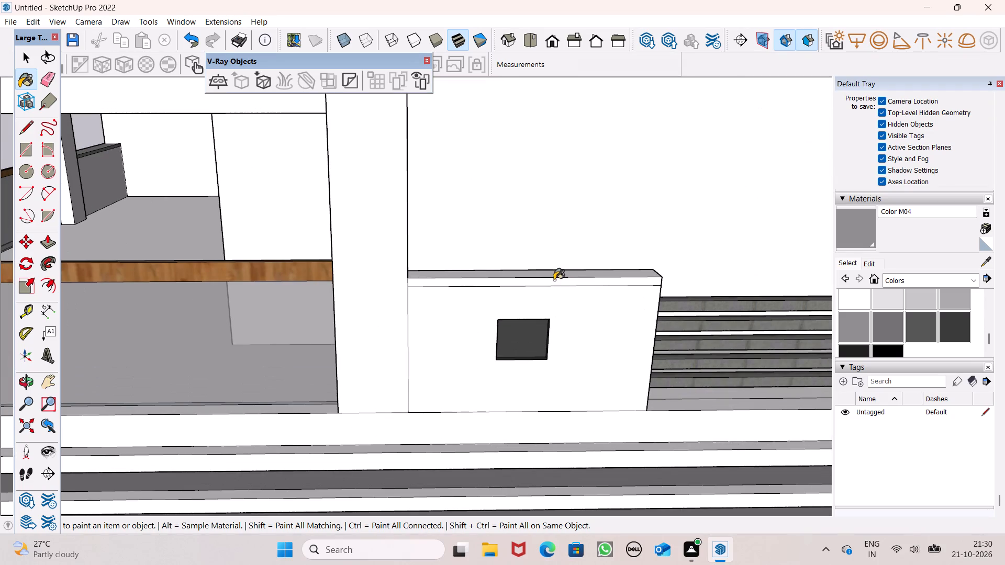
click(553, 281)
Paint the end band and inner band of that side balcony parapet with Color M04.
scroll(548, 280, down, 4)
middle_drag(595, 288, 268, 301)
scroll(311, 357, up, 3)
click(250, 277)
middle_drag(256, 278, 252, 278)
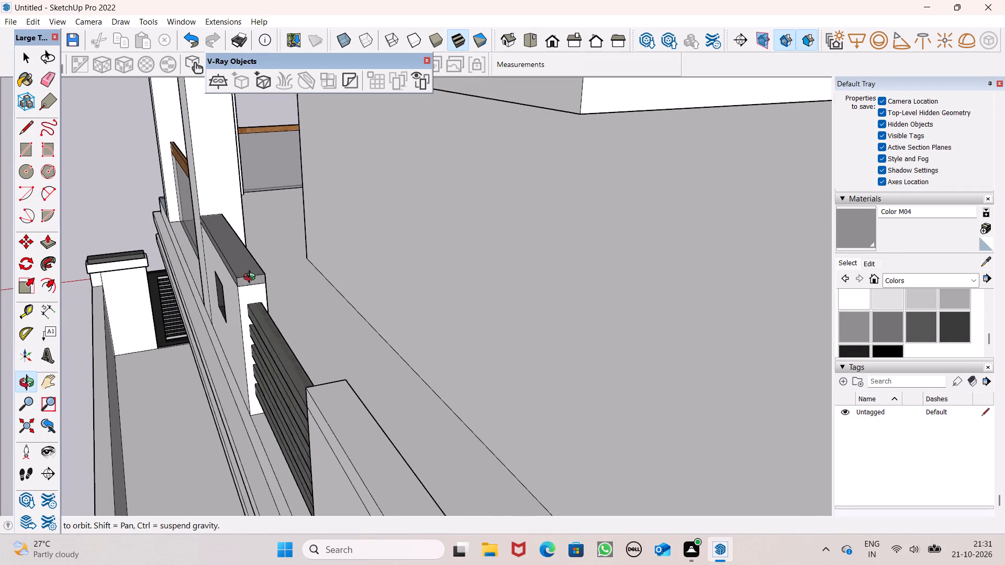
middle_drag(252, 278, 205, 276)
scroll(226, 272, up, 8)
middle_drag(243, 242, 157, 250)
scroll(157, 250, up, 1)
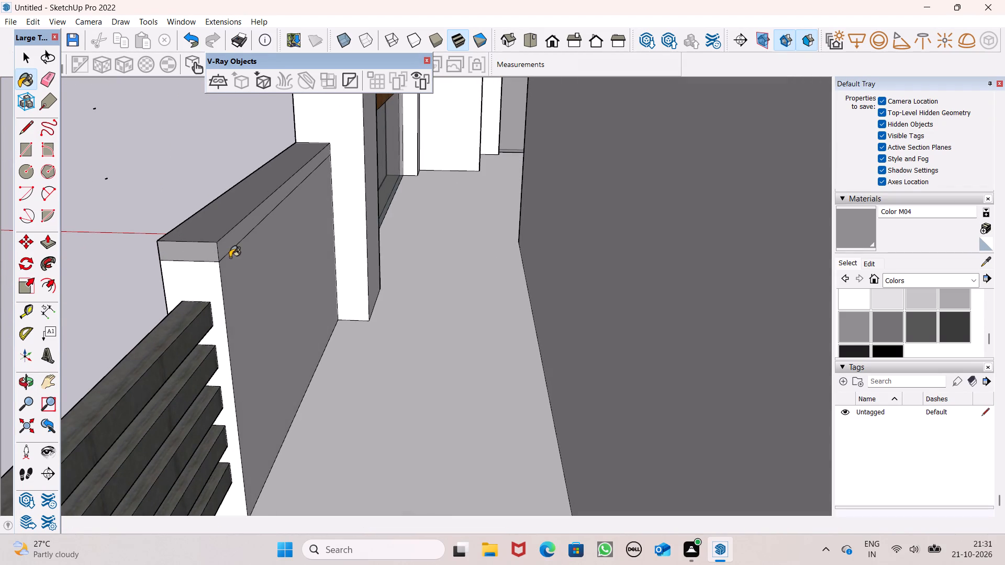
click(224, 246)
Paint the top, end and outer band of the corner parapet beyond the side balcony's slats with Color M04.
middle_drag(224, 250, 470, 256)
scroll(442, 248, down, 6)
scroll(274, 267, down, 2)
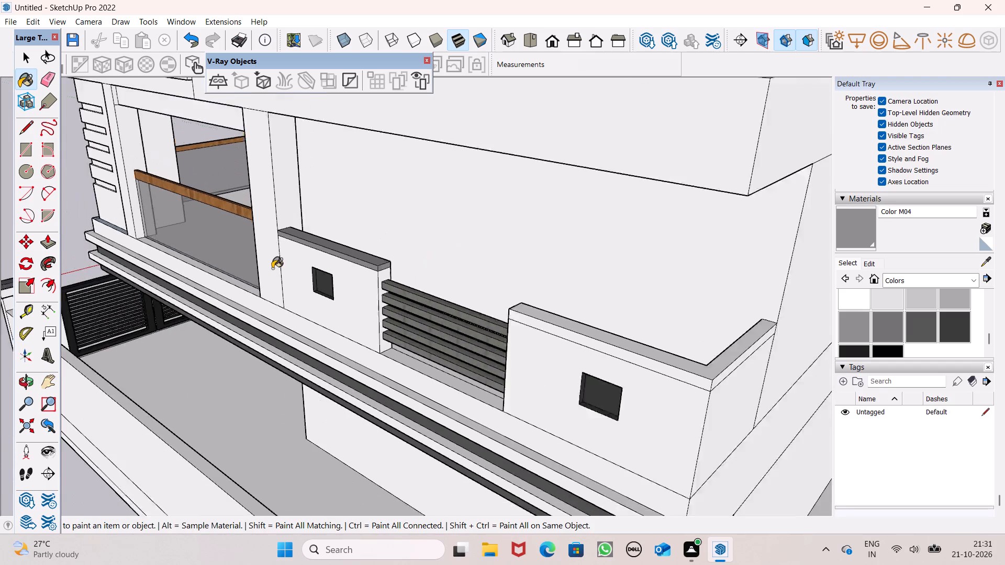
scroll(272, 268, down, 6)
middle_drag(289, 313, 554, 332)
scroll(725, 286, up, 7)
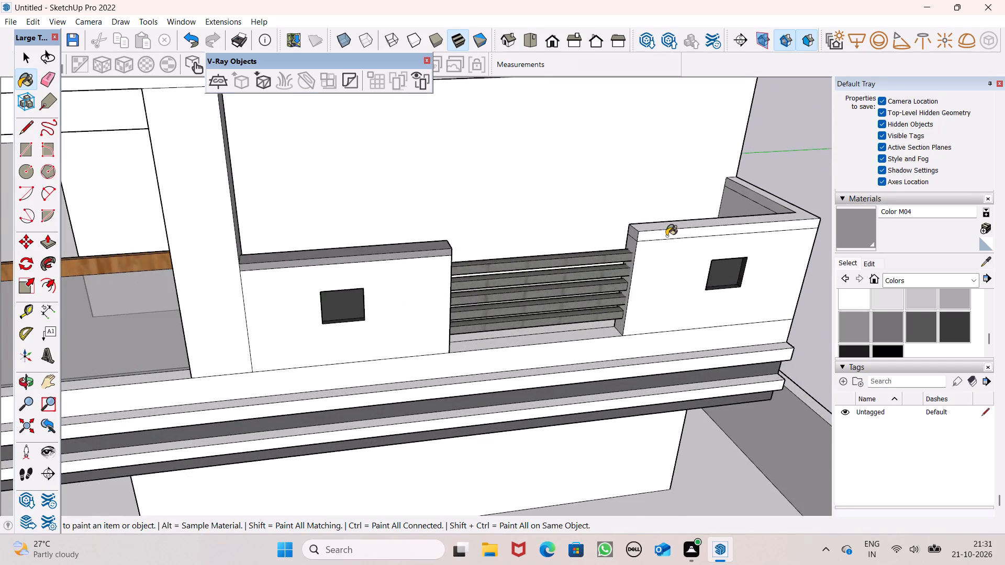
scroll(666, 236, up, 6)
click(615, 220)
click(608, 230)
click(636, 244)
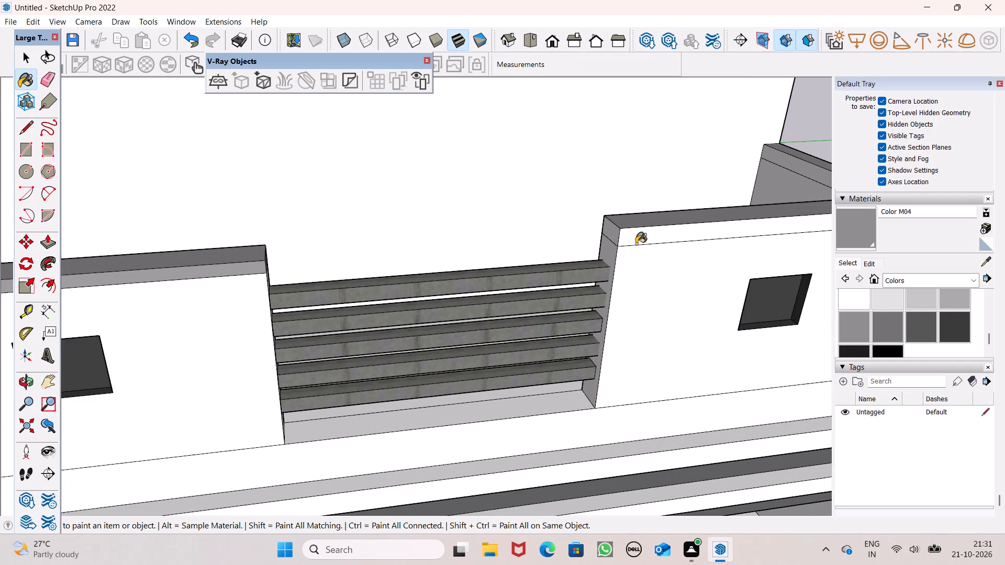
Paint the inner upper bands of the L-shaped corner parapet with Color M04.
scroll(590, 225, down, 7)
scroll(830, 209, up, 5)
scroll(643, 218, up, 1)
middle_drag(642, 225, 982, 216)
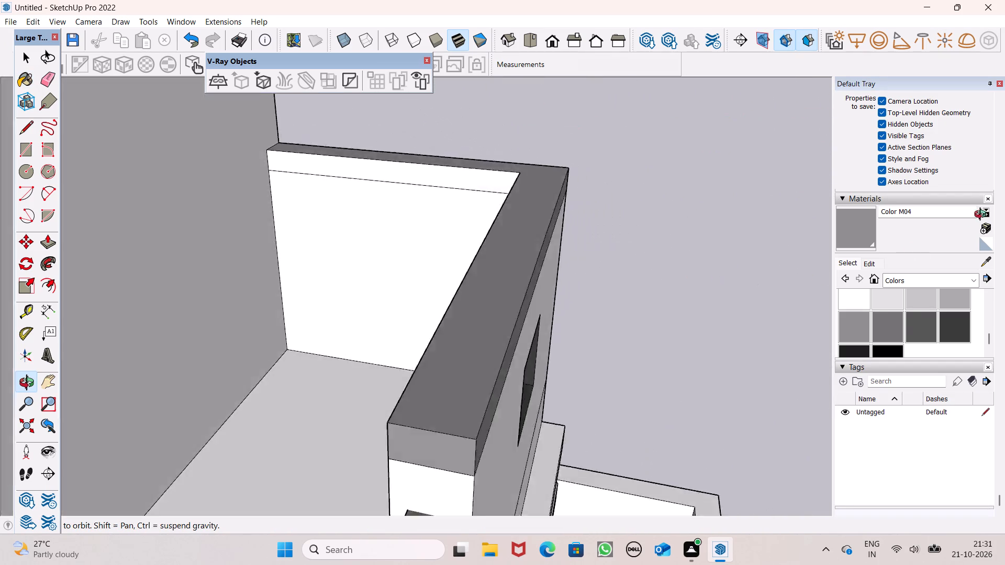
middle_drag(982, 216, 1004, 175)
scroll(511, 148, up, 2)
click(452, 199)
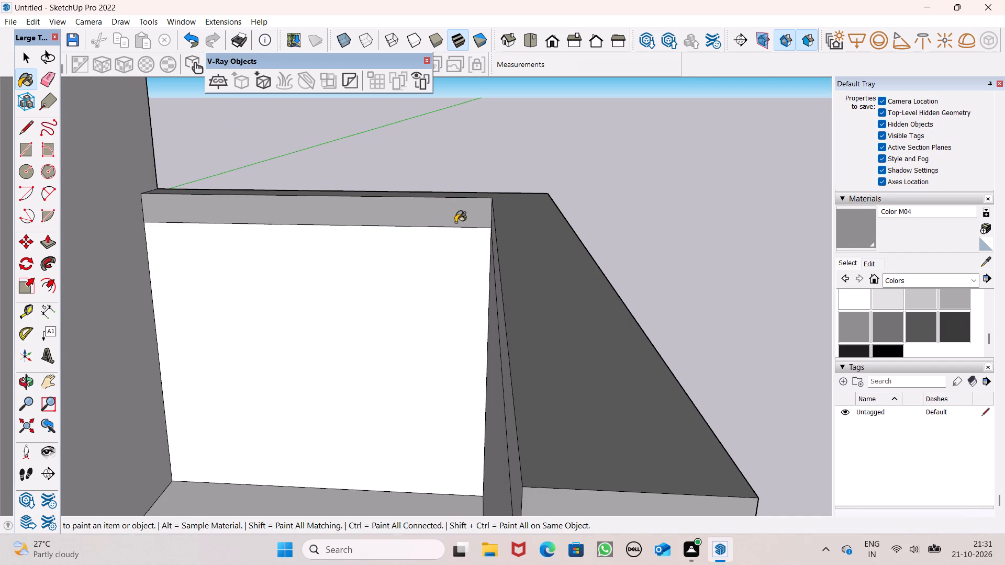
middle_drag(455, 229, 559, 229)
click(538, 233)
Paint the front and top faces of the first louvre frame on the front roof parapet with Color M04.
scroll(604, 215, up, 1)
middle_drag(604, 219, 319, 207)
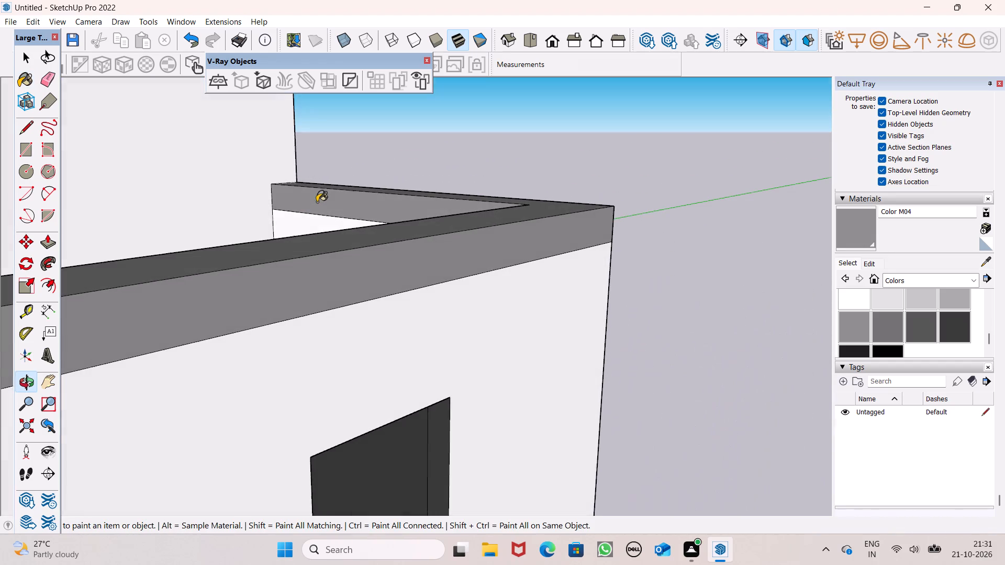
scroll(451, 193, down, 6)
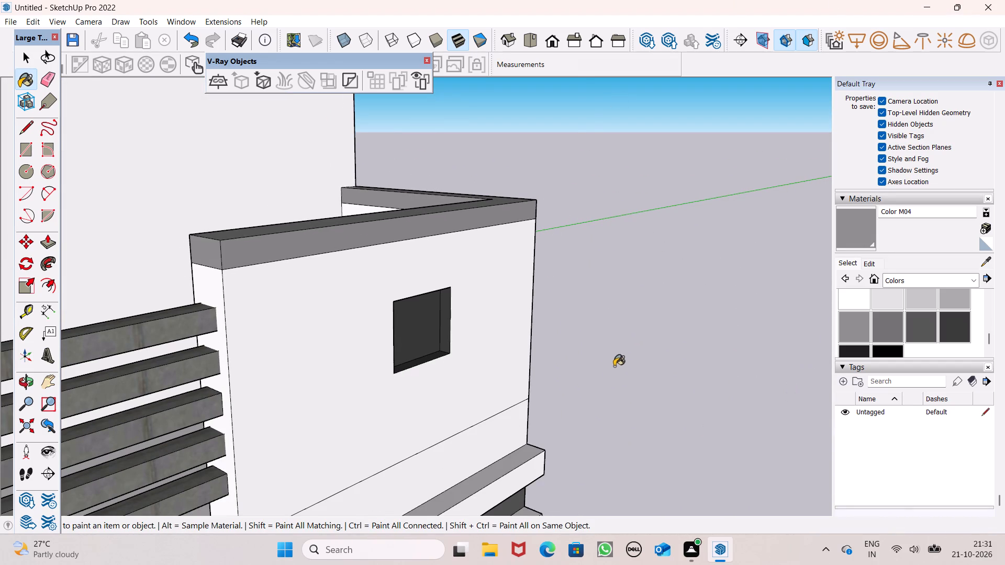
scroll(619, 358, down, 15)
middle_drag(620, 357, 385, 436)
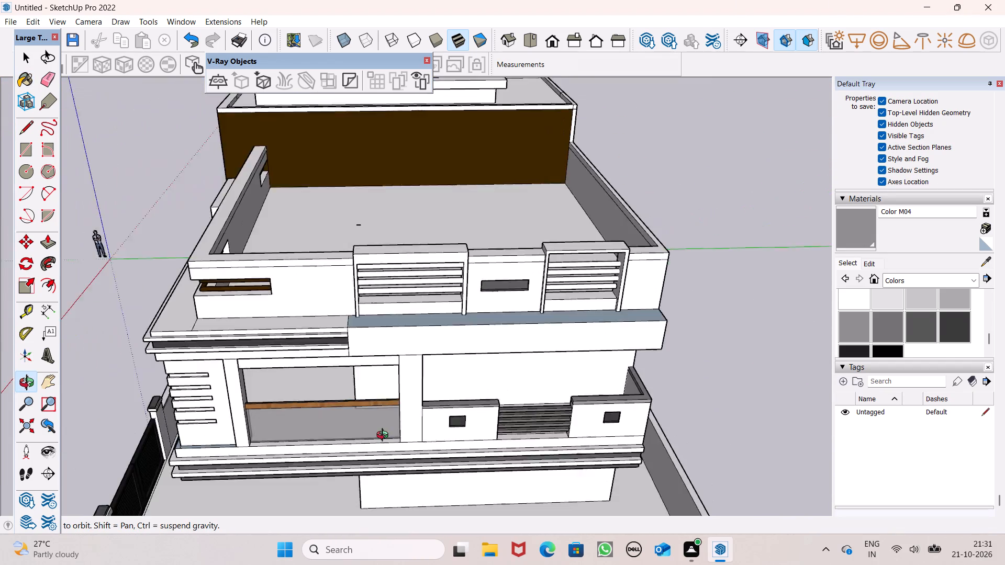
middle_drag(385, 436, 367, 435)
scroll(344, 389, up, 6)
scroll(362, 154, up, 5)
click(369, 144)
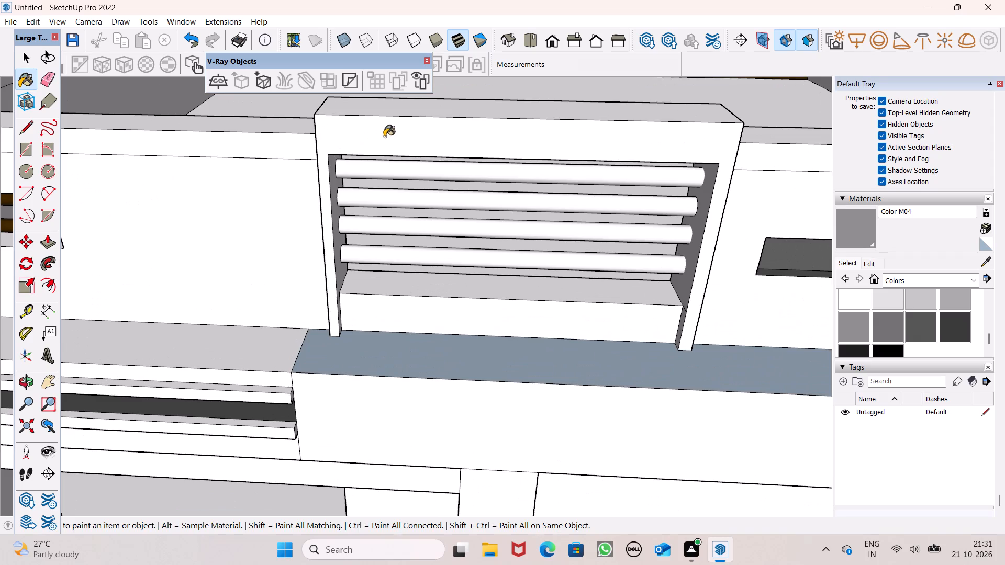
middle_drag(399, 153, 425, 225)
drag(434, 137, 433, 141)
scroll(428, 159, up, 1)
Paint the outward-facing end faces on both sides of that first louvre frame with Color M04.
middle_drag(427, 159, 705, 122)
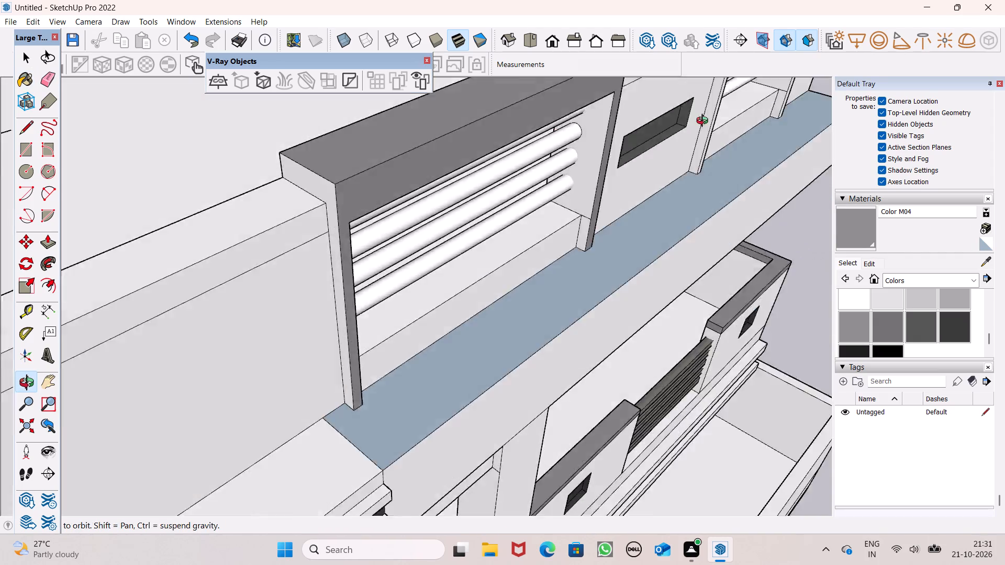
middle_drag(705, 122, 732, 111)
scroll(407, 188, up, 3)
click(345, 193)
scroll(463, 186, down, 5)
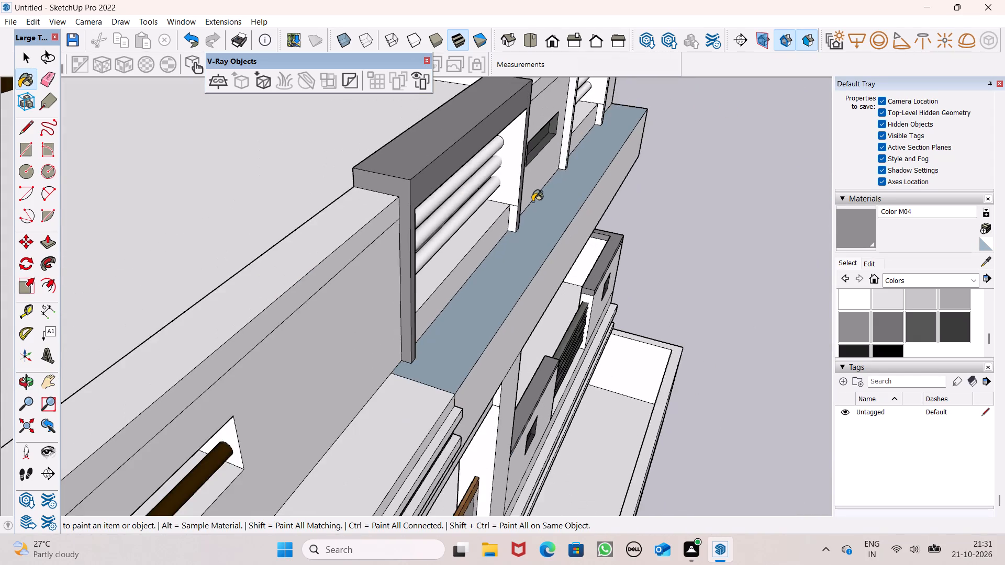
scroll(533, 195, up, 5)
scroll(531, 182, down, 5)
middle_drag(531, 197, 109, 230)
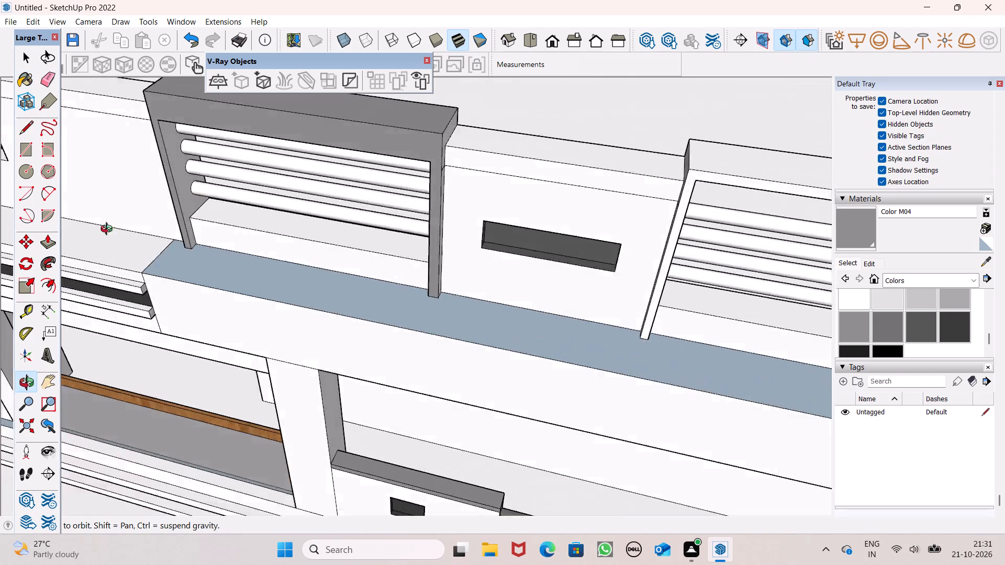
middle_drag(109, 230, 0, 219)
scroll(358, 151, up, 4)
click(384, 133)
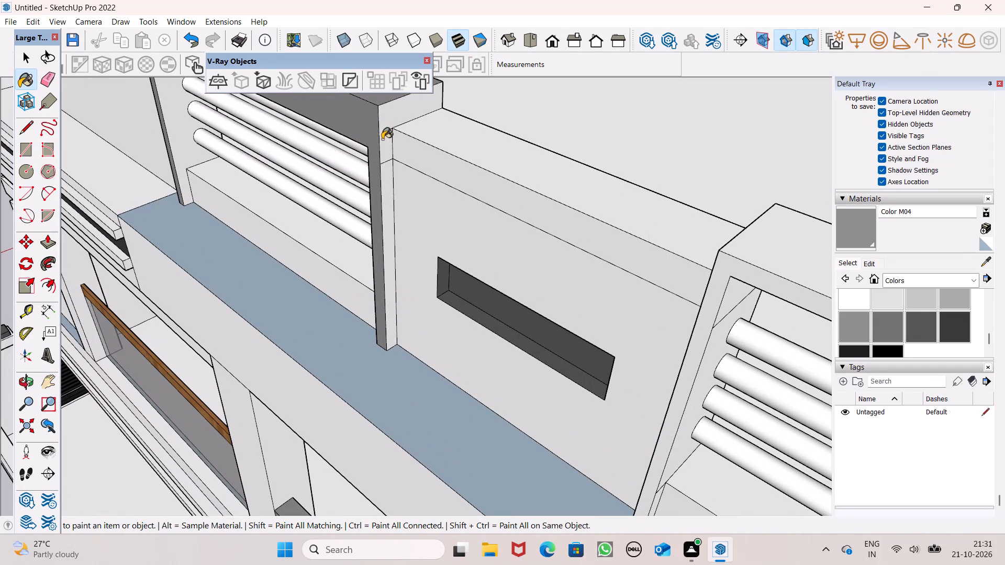
click(386, 177)
Paint the corner-side end, top and front faces of the second roof louvre frame with Color M04.
scroll(383, 130, down, 8)
middle_drag(636, 257, 616, 240)
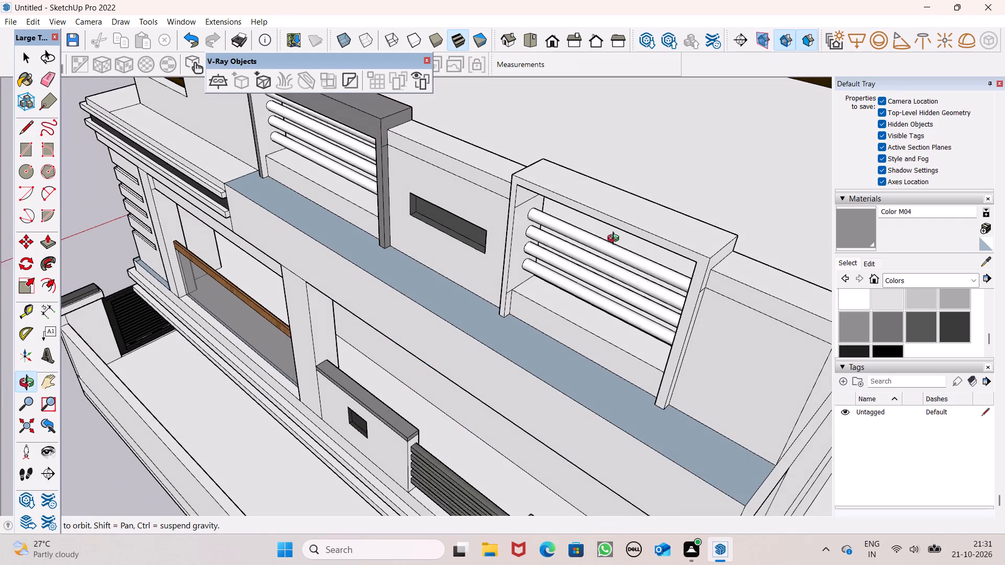
middle_drag(616, 240, 549, 201)
scroll(657, 262, up, 5)
click(636, 232)
drag(641, 199, 641, 205)
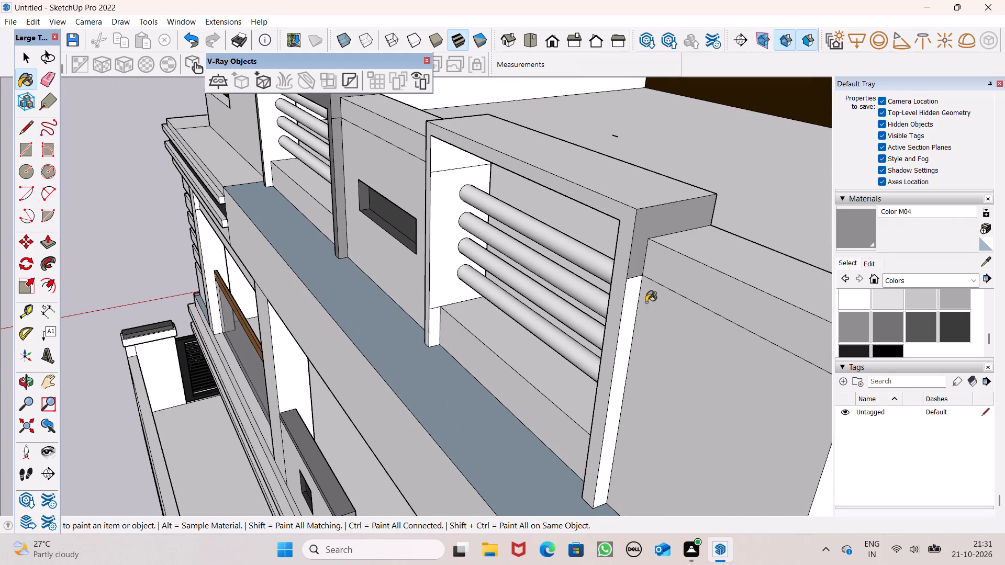
click(635, 305)
click(618, 297)
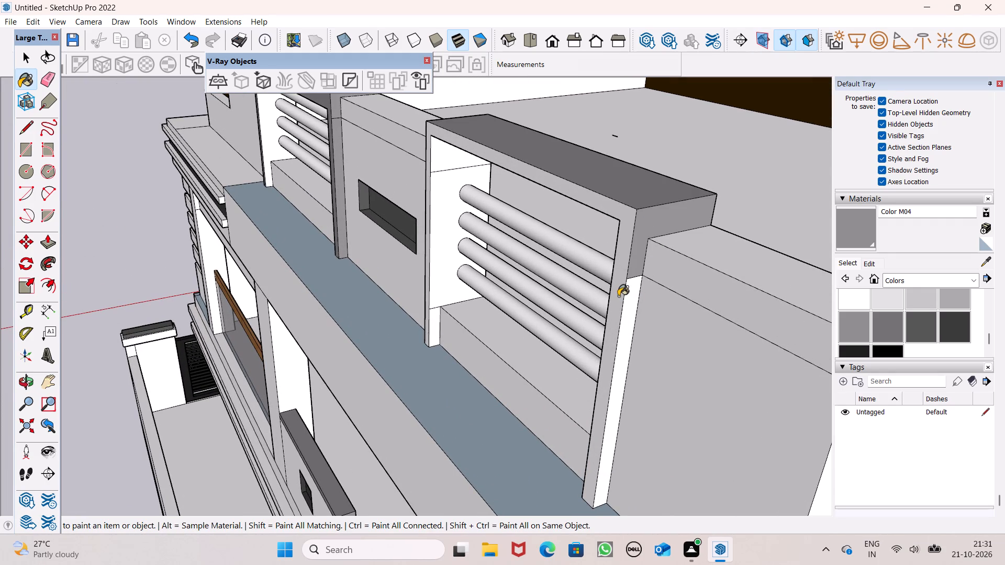
Paint the upper and lower parts of the second louvre frame's side facing the first frame with Color M04.
middle_drag(616, 292, 832, 230)
middle_drag(395, 198, 708, 179)
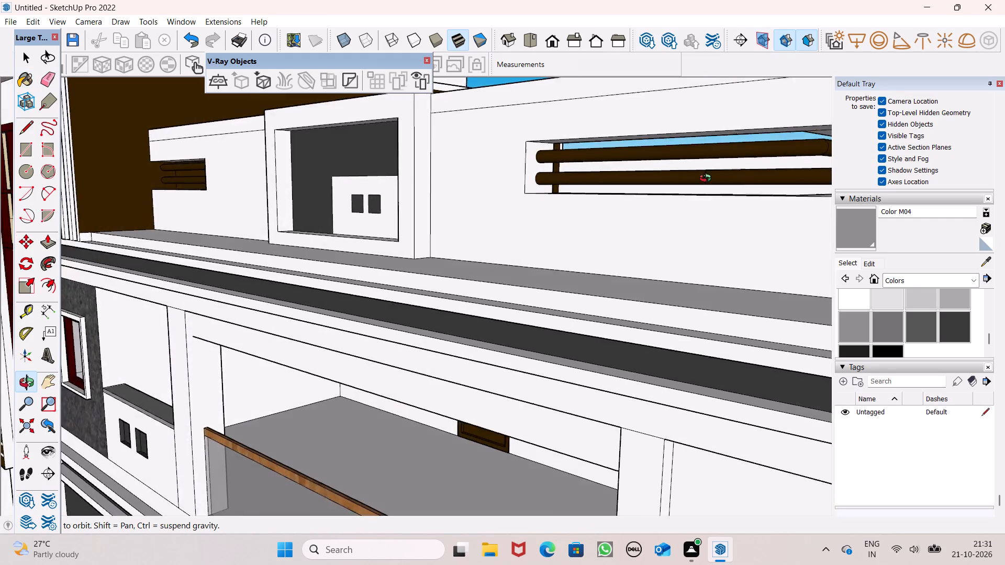
middle_drag(708, 179, 550, 228)
scroll(499, 216, down, 2)
middle_drag(504, 270, 555, 280)
scroll(609, 272, up, 2)
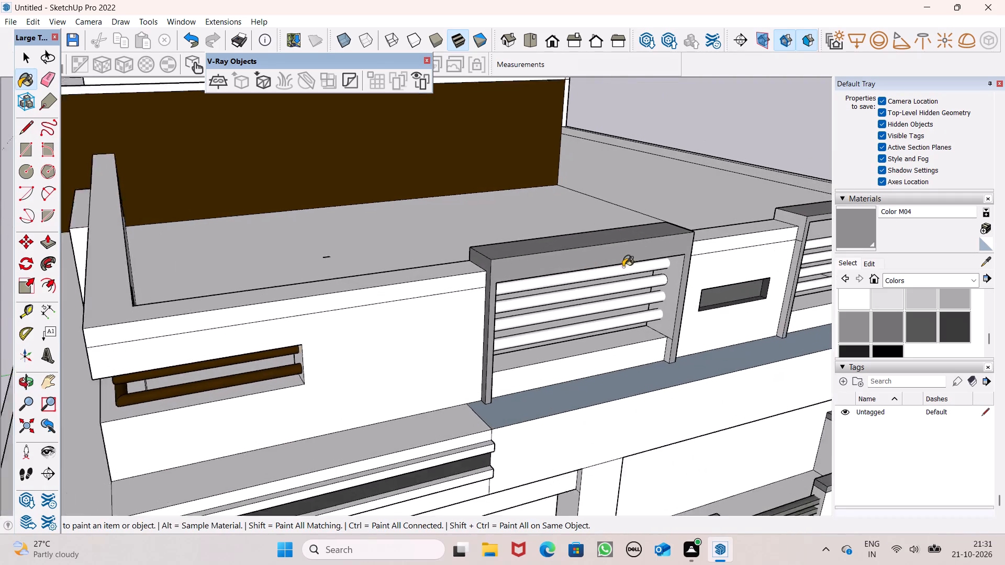
scroll(623, 267, up, 4)
scroll(618, 218, down, 5)
scroll(770, 242, up, 6)
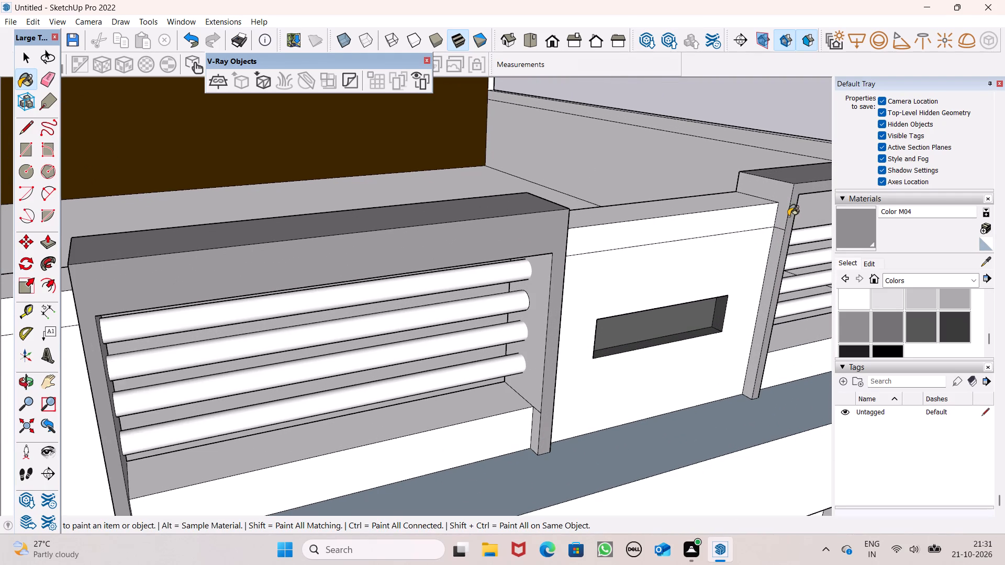
click(777, 216)
scroll(780, 242, up, 4)
click(774, 245)
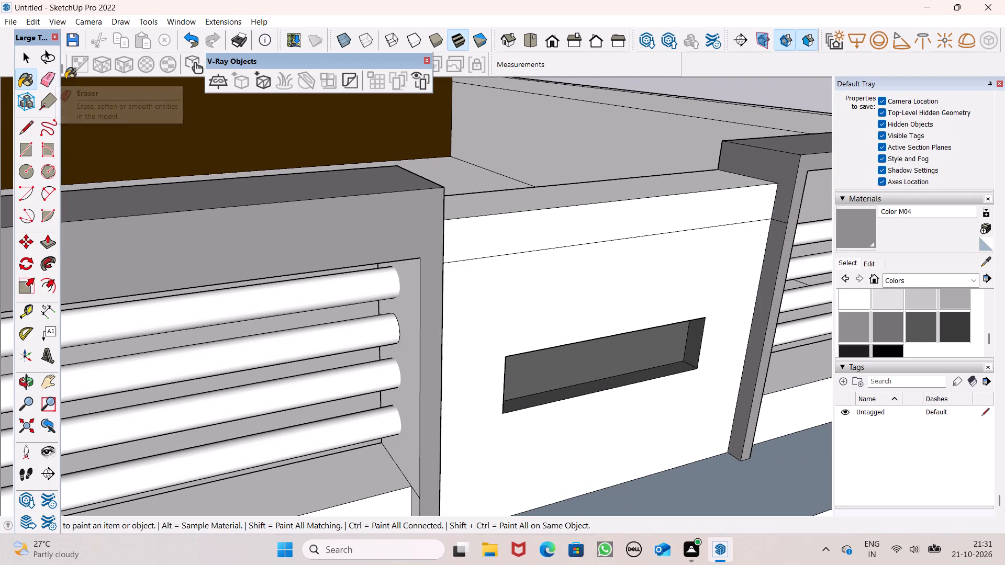
Erase the short dividing edge across the second louvre frame's side at the level of the parapet band.
click(52, 79)
scroll(738, 311, up, 4)
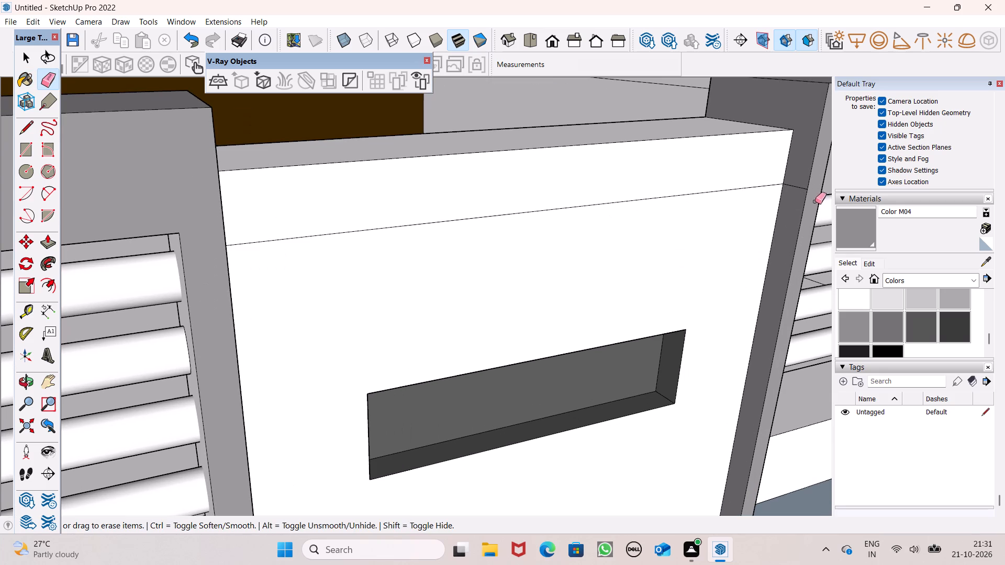
click(795, 189)
click(801, 193)
drag(799, 188, 799, 193)
Paint the front band, top and inner band of the parapet between the two louvre frames with Color M04.
click(858, 228)
click(635, 176)
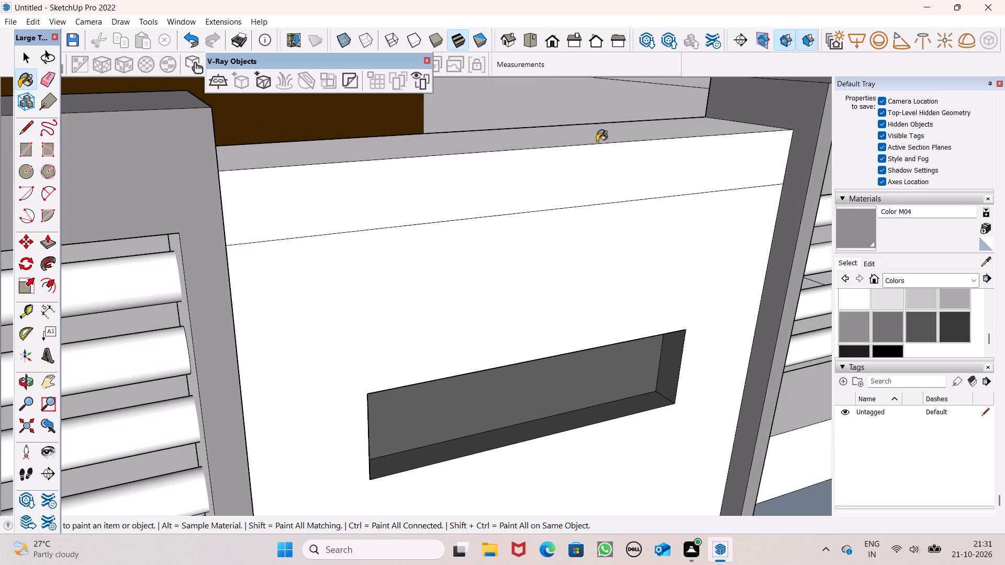
click(589, 129)
scroll(620, 201, down, 7)
middle_drag(619, 229, 0, 338)
scroll(276, 385, up, 3)
click(258, 372)
scroll(405, 285, down, 4)
middle_drag(428, 334, 426, 338)
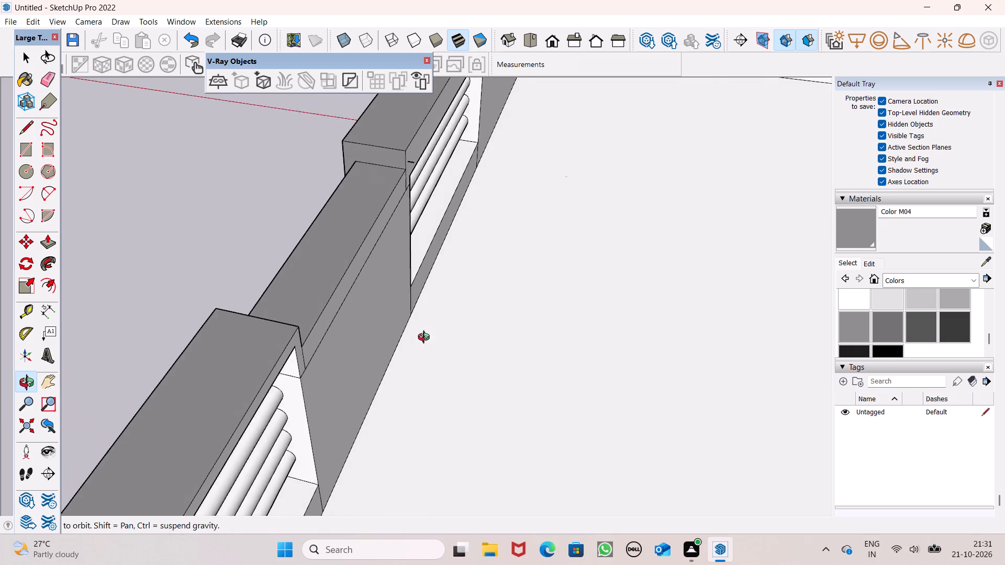
middle_drag(426, 338, 230, 303)
click(275, 157)
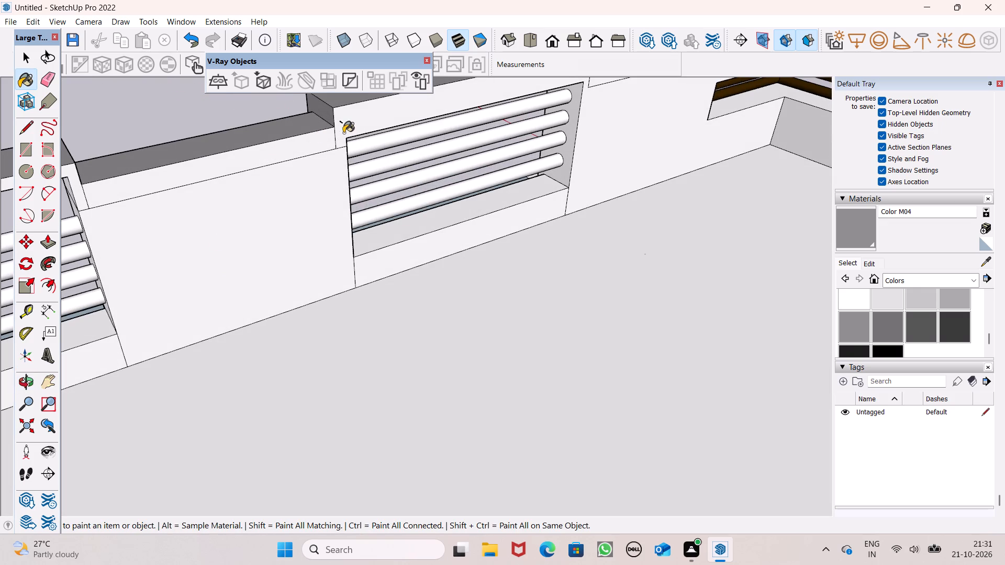
Paint the terrace-side faces of both louvre frames with Color M04.
click(343, 133)
scroll(338, 141, down, 7)
scroll(215, 161, up, 5)
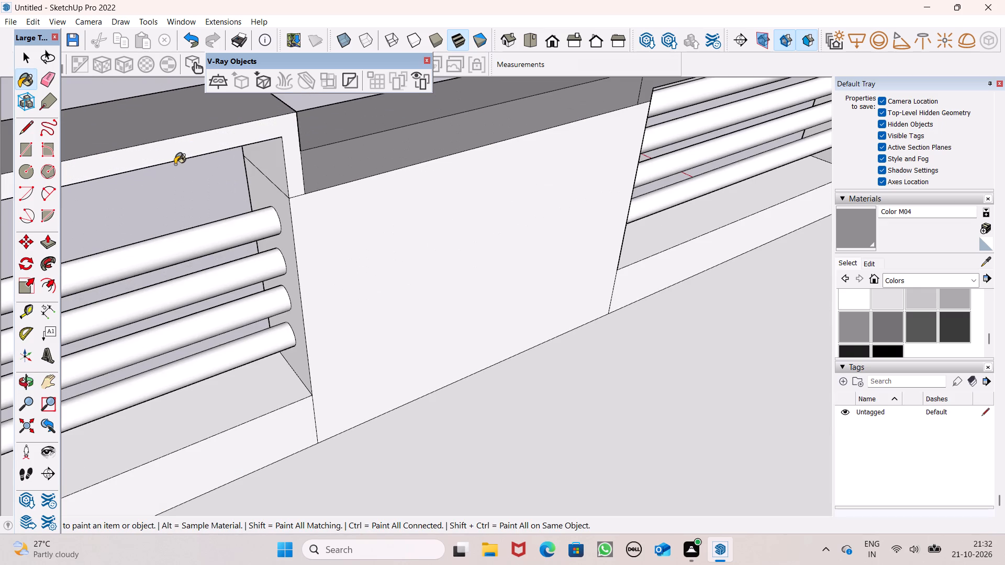
click(195, 150)
Paint the inner band, top and outer band of the short parapet between the second louvre frame and the corner with Color M04.
scroll(333, 157, down, 4)
scroll(411, 167, down, 6)
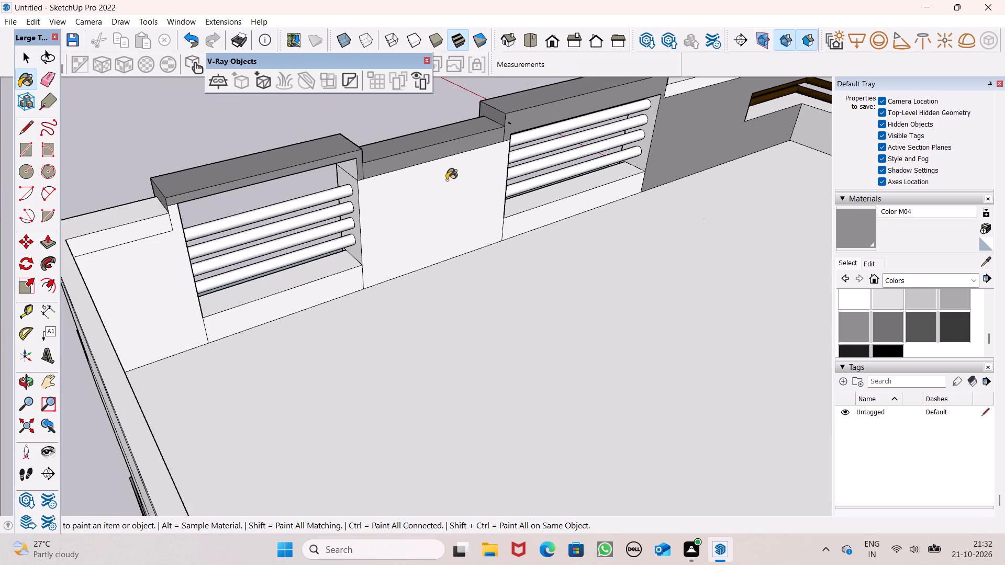
scroll(159, 236, up, 5)
click(114, 233)
middle_drag(146, 247, 202, 246)
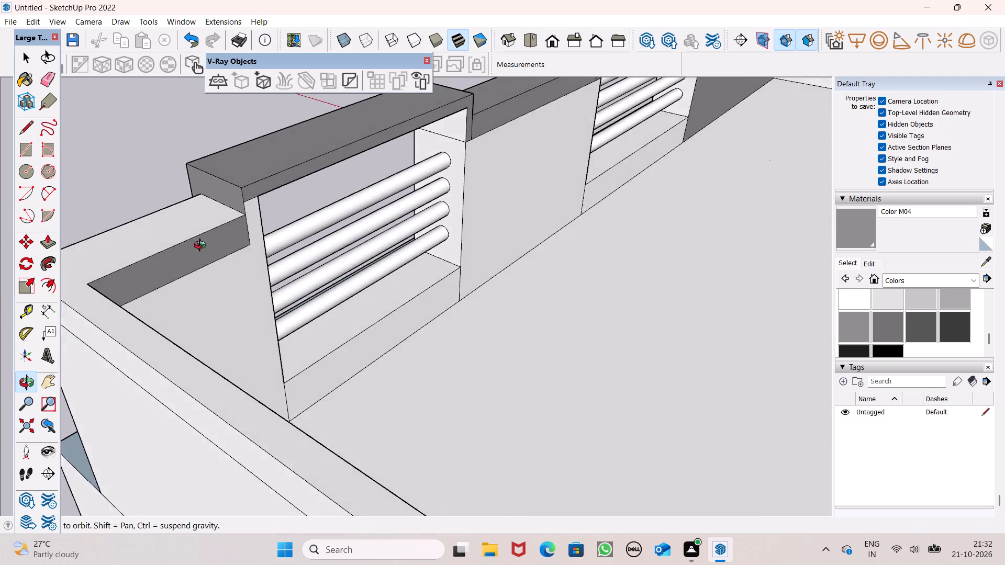
middle_drag(202, 246, 564, 253)
click(594, 271)
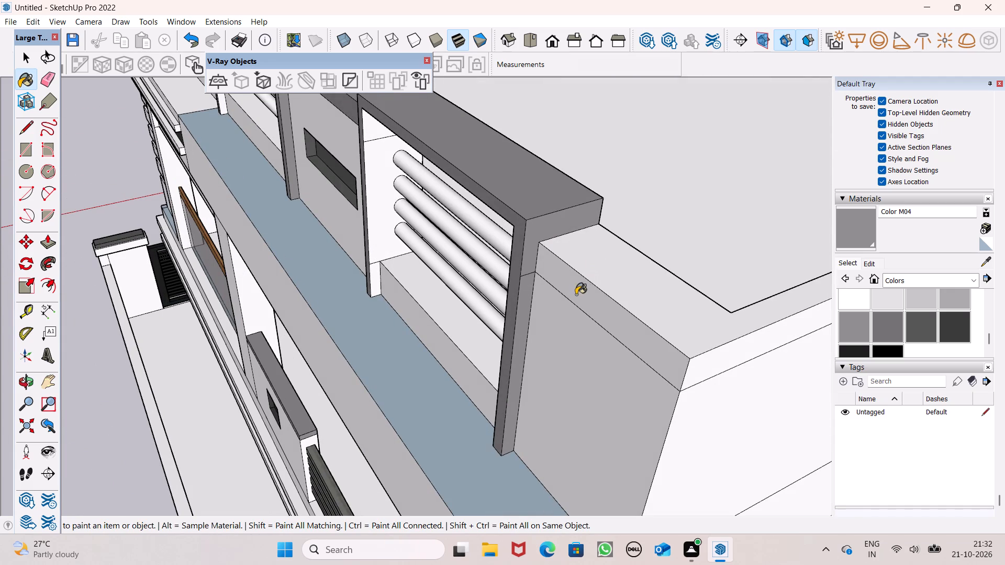
click(576, 293)
Paint the outer and inner upper bands of the adjoining long side roof parapet with Color M04.
scroll(576, 261, down, 3)
middle_drag(621, 274, 237, 222)
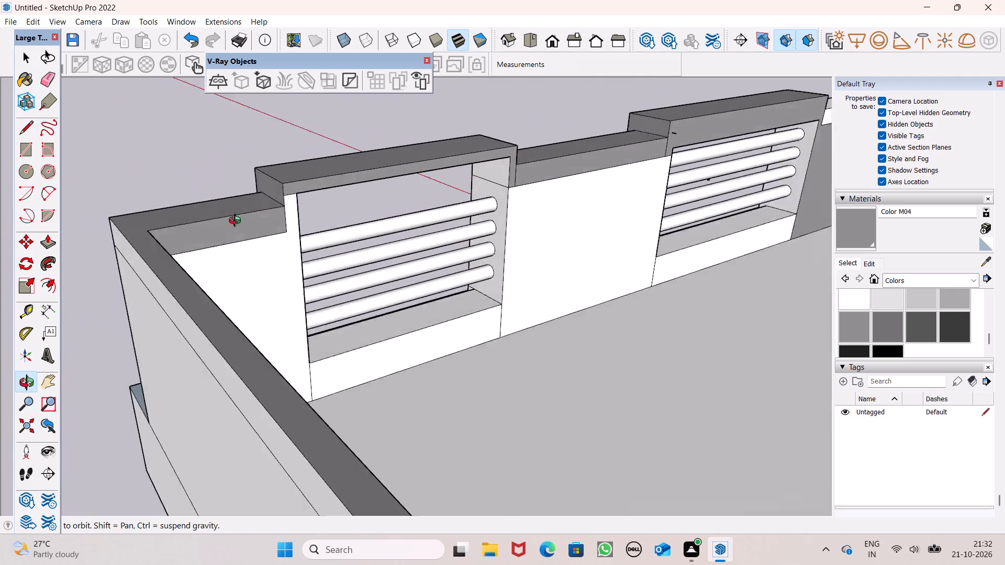
middle_drag(237, 222, 291, 208)
click(296, 277)
scroll(389, 285, up, 1)
middle_drag(389, 284, 19, 225)
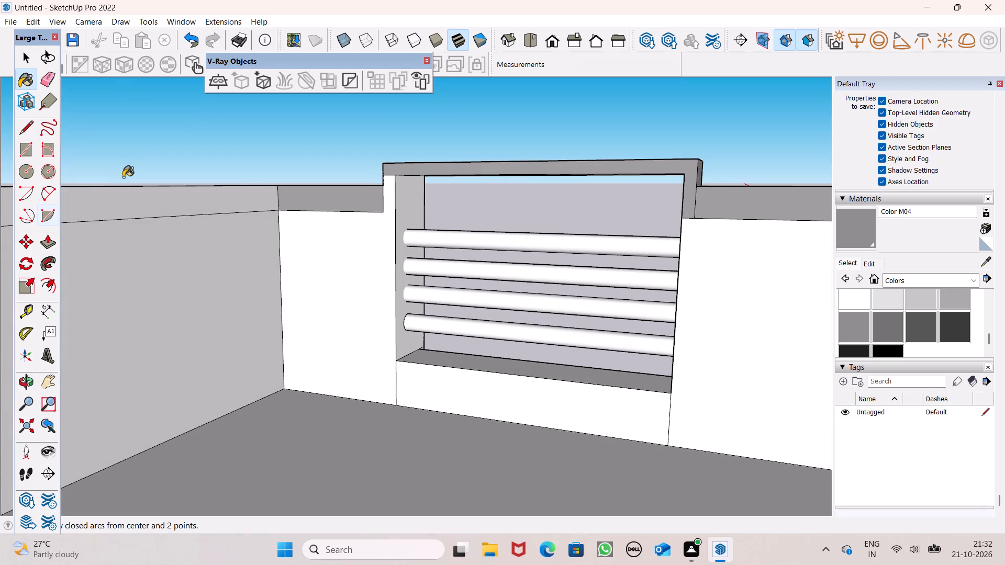
drag(149, 198, 149, 204)
Draw a line about 4 1/16" long across the second frame's terrace-side leg at band level and paint the piece above with Color M04.
middle_drag(161, 212, 397, 252)
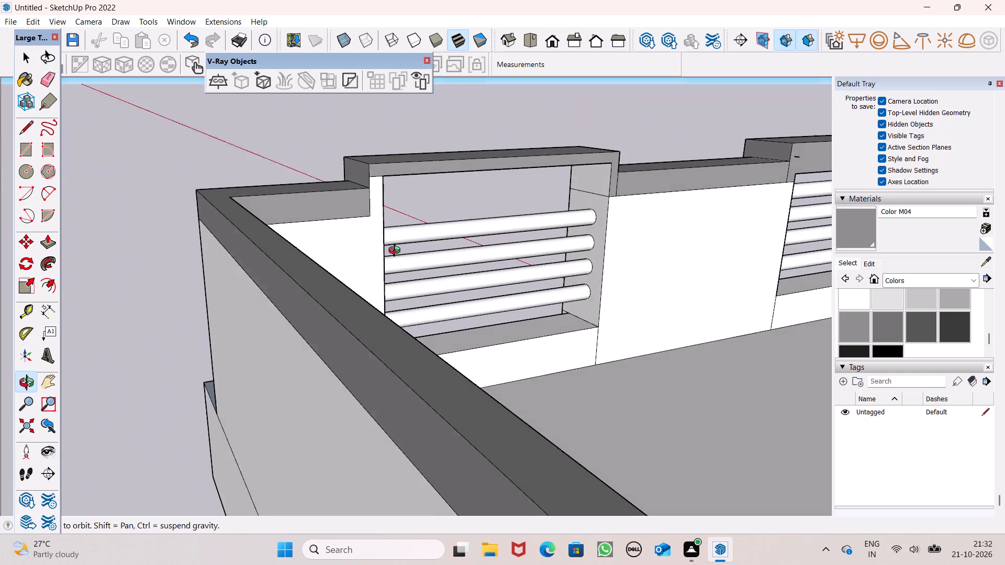
middle_drag(397, 252, 388, 243)
scroll(383, 225, up, 4)
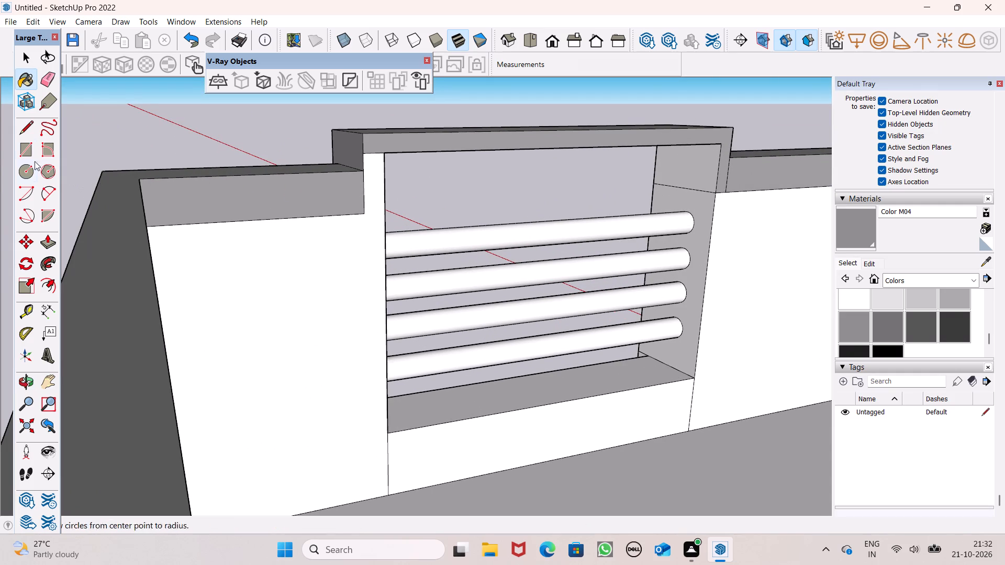
click(31, 131)
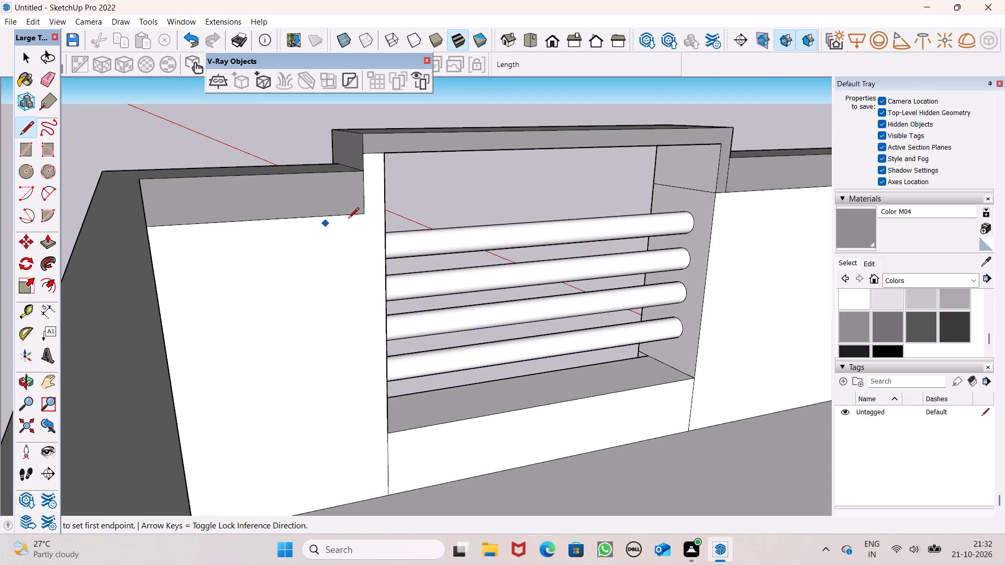
click(360, 214)
click(383, 216)
drag(862, 229, 845, 229)
click(377, 189)
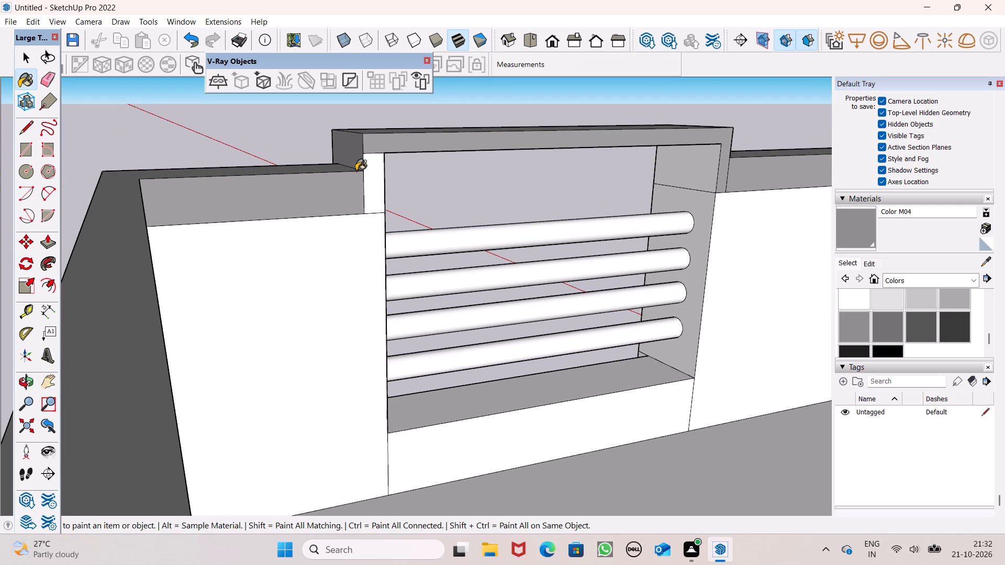
Paint the top and inner band of the front roof parapet beyond the first louvre frame with Color M04.
scroll(356, 171, down, 3)
middle_drag(340, 194, 325, 246)
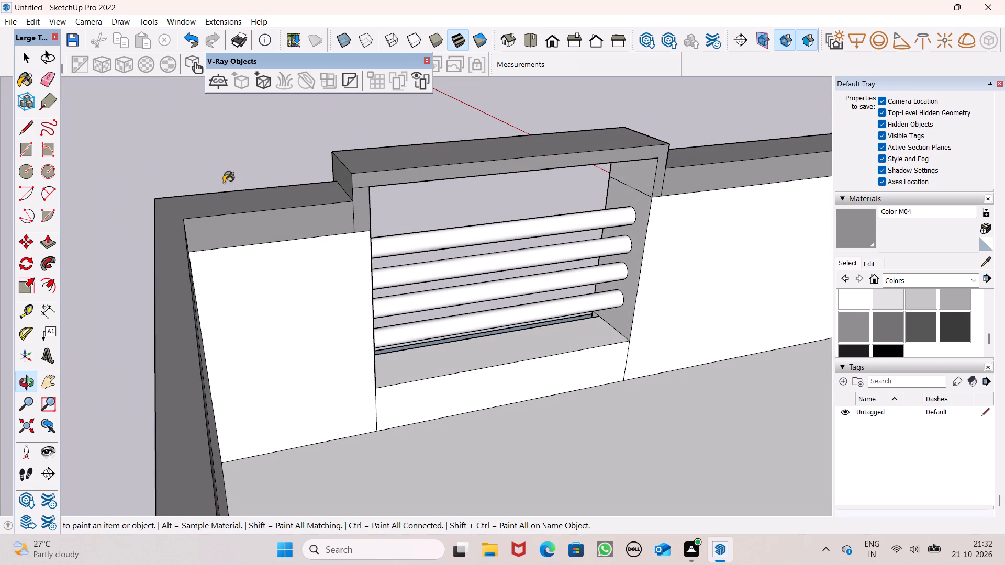
scroll(159, 166, down, 5)
middle_drag(185, 205, 373, 238)
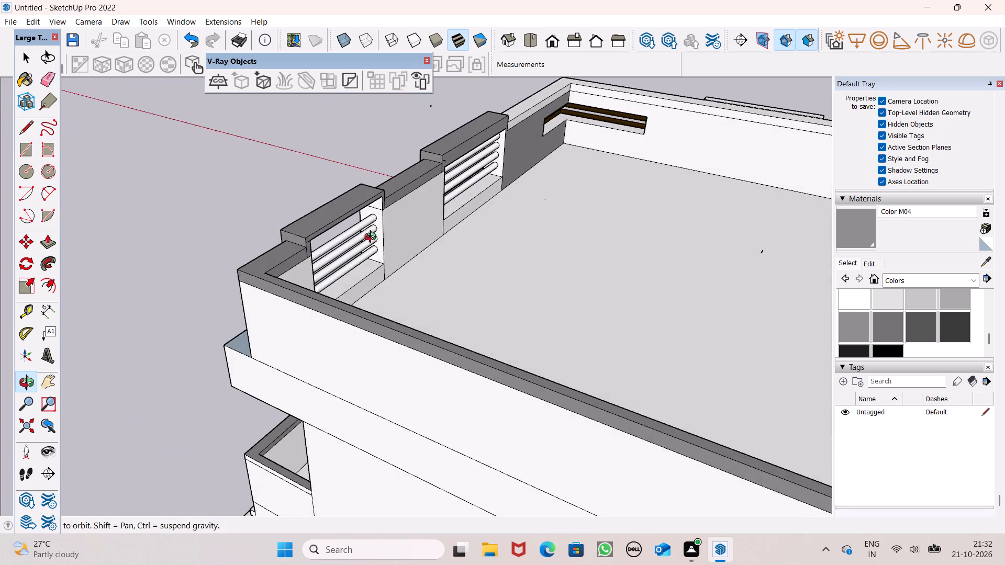
middle_drag(373, 238, 365, 214)
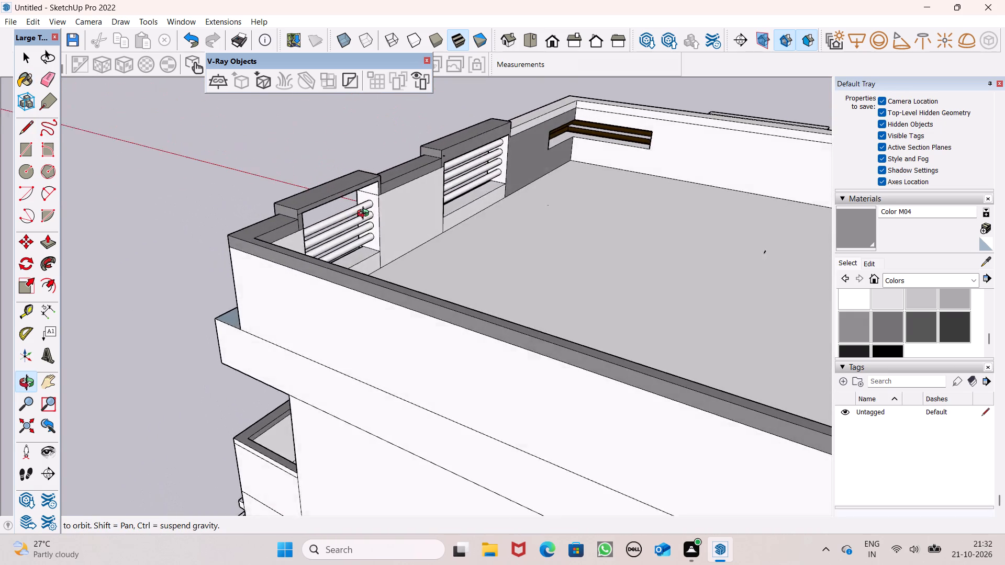
middle_drag(365, 214, 373, 214)
scroll(543, 113, up, 6)
click(538, 118)
click(544, 131)
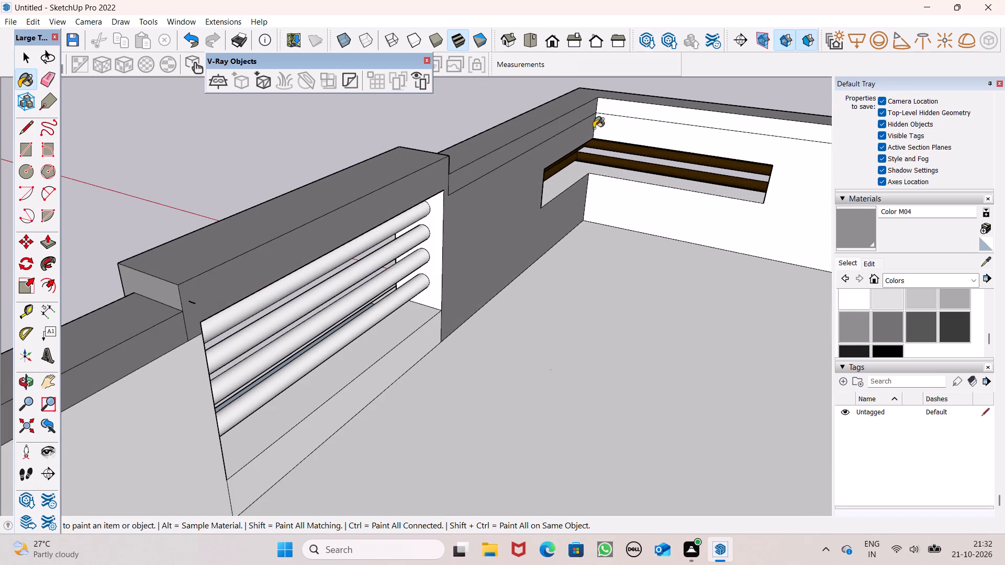
Paint the inner upper band of the roof parapet adjoining at the corner louvre opening with Color M04.
click(644, 116)
Paint the outer upper bands of the roof parapet above the corner louvre opening, on both sides of the corner, with Color M04.
scroll(522, 113, down, 5)
scroll(409, 126, down, 5)
middle_drag(434, 185, 512, 193)
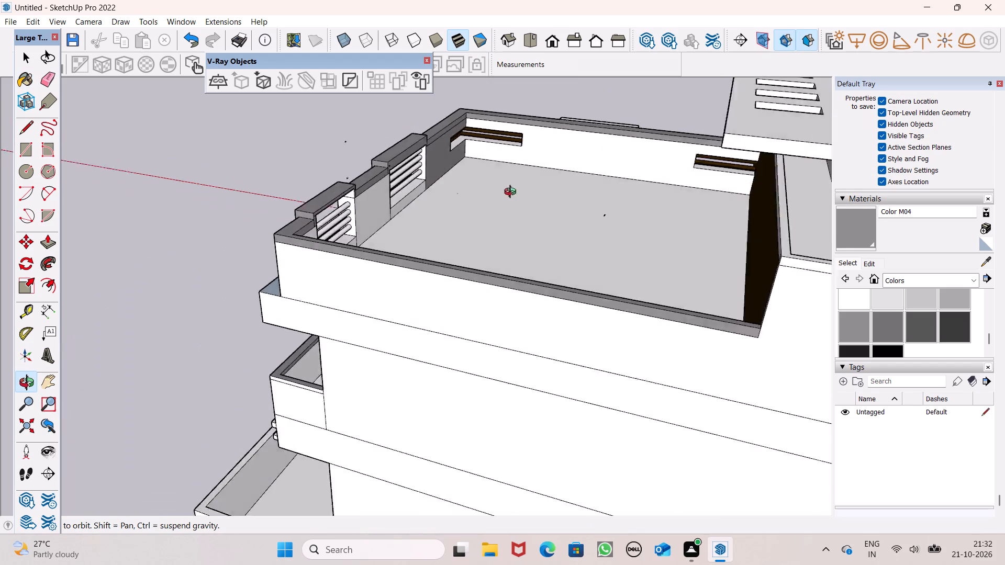
middle_drag(512, 193, 688, 166)
middle_drag(583, 220, 662, 247)
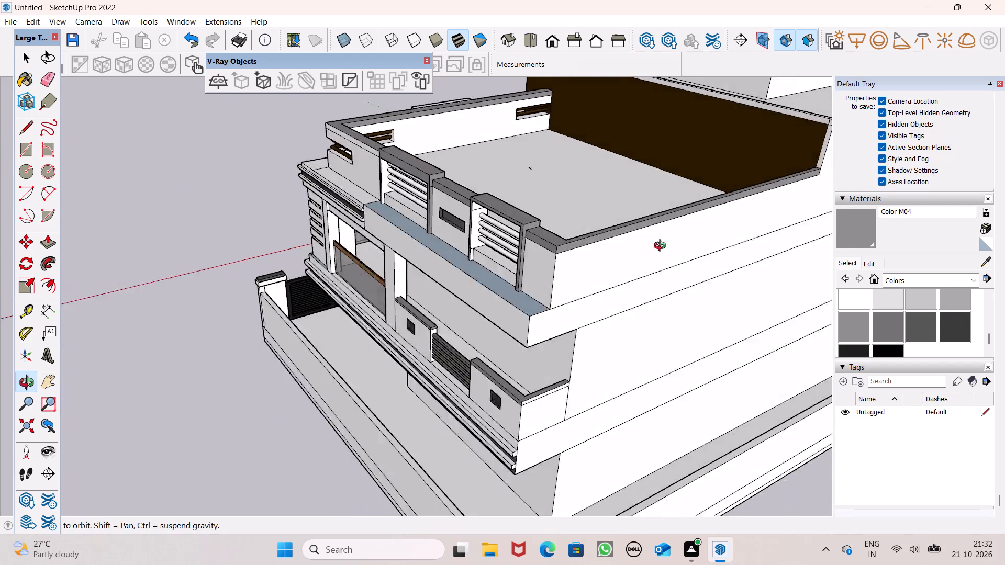
middle_drag(662, 247, 962, 156)
middle_drag(636, 183, 928, 229)
scroll(571, 129, up, 3)
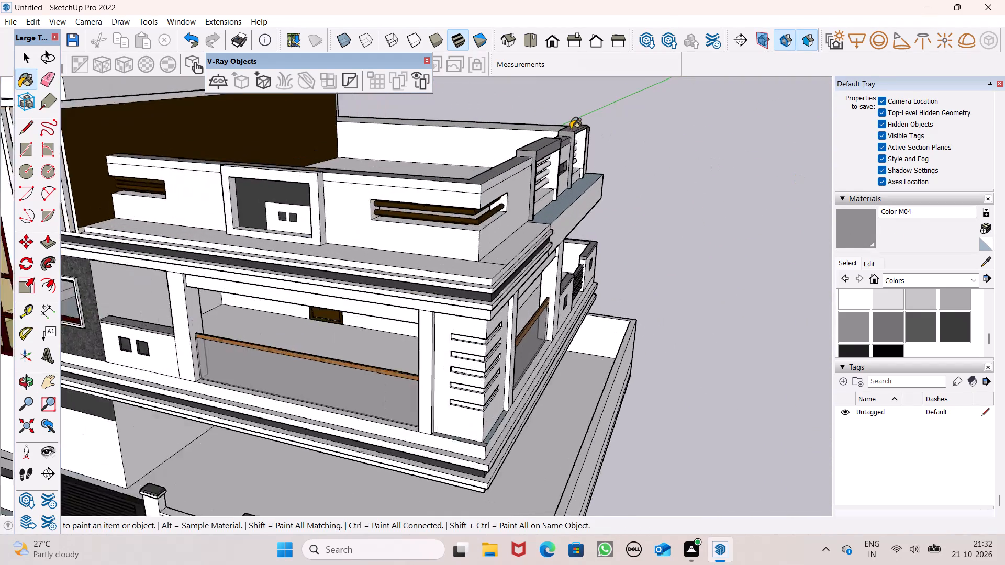
scroll(571, 129, up, 4)
scroll(572, 127, down, 6)
middle_drag(554, 150, 618, 128)
scroll(618, 128, up, 1)
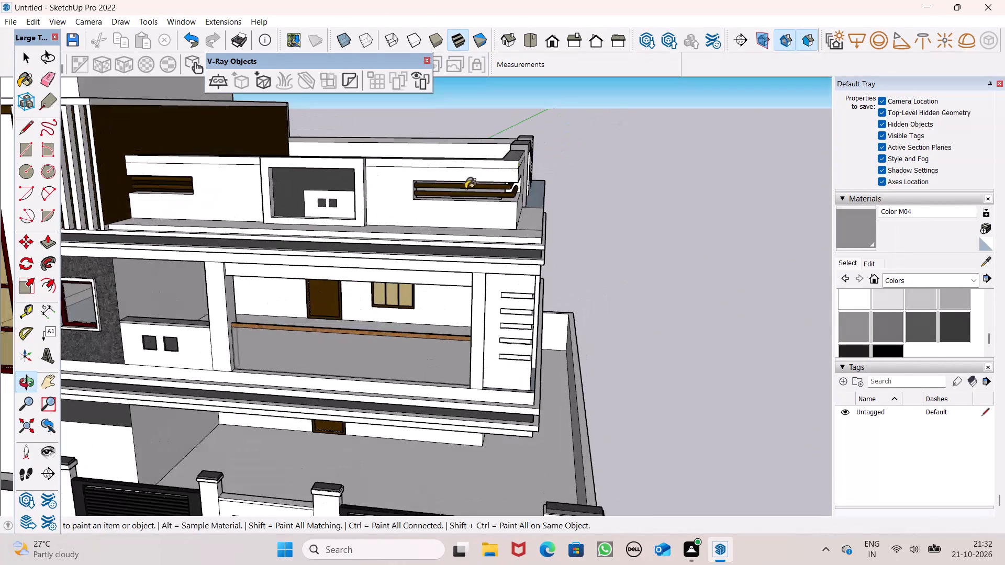
scroll(465, 189, up, 6)
click(496, 151)
scroll(498, 151, down, 4)
middle_drag(504, 162, 321, 265)
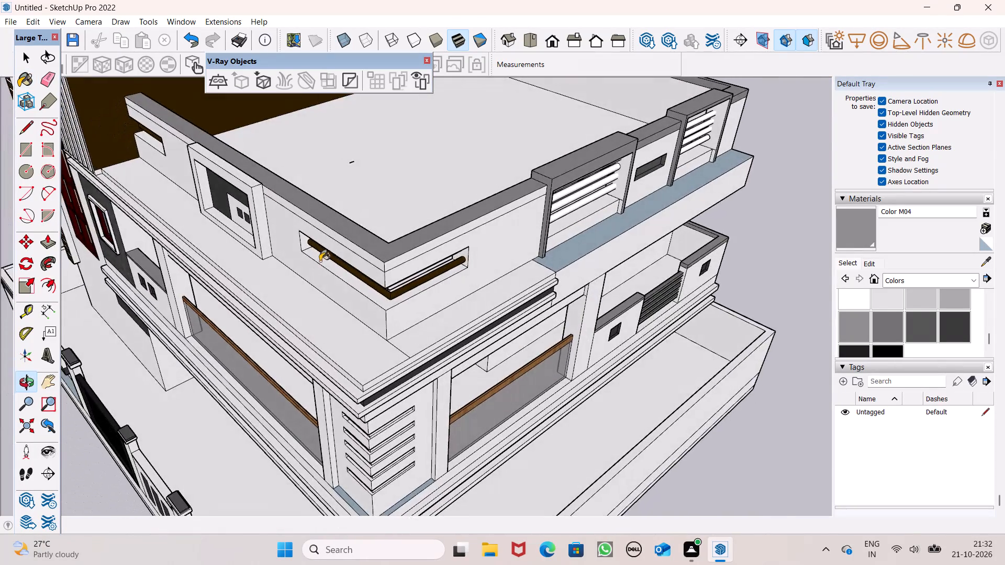
scroll(374, 254, up, 6)
click(428, 262)
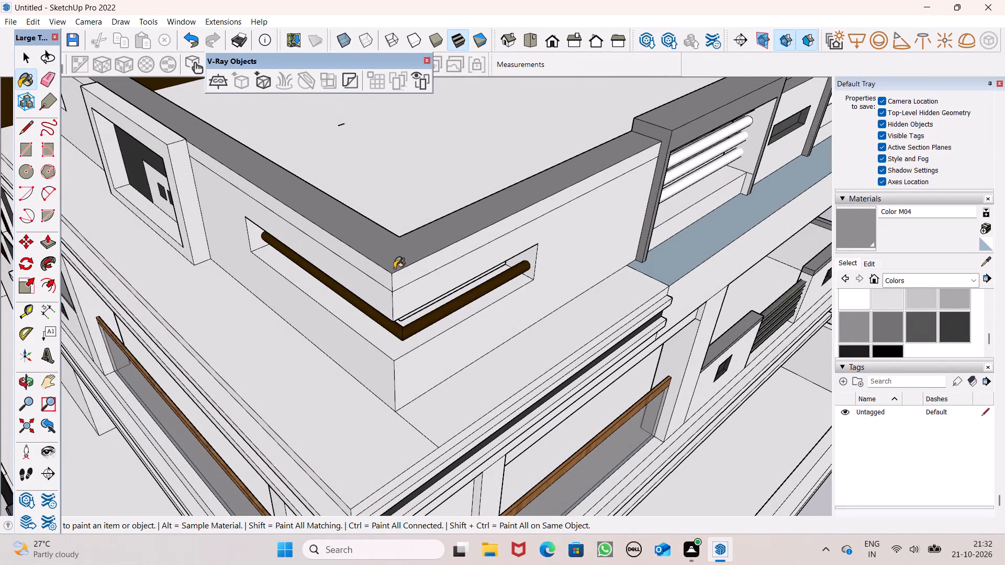
click(382, 278)
Paint the front parapet's outer upper band on the other side of the projecting box frame with Color M04.
scroll(420, 240, down, 4)
middle_drag(297, 241, 511, 169)
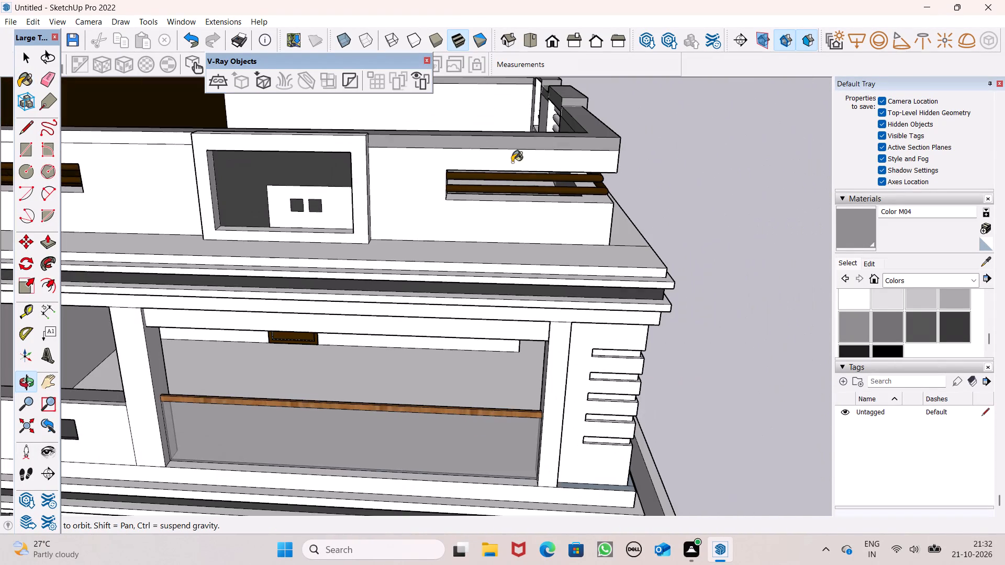
scroll(295, 188, down, 5)
scroll(187, 156, up, 6)
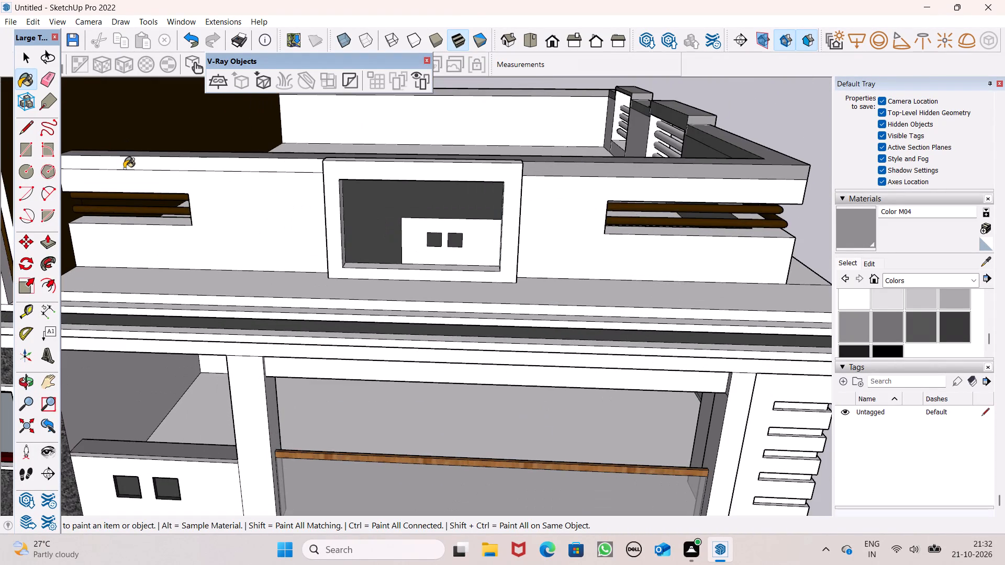
click(129, 165)
middle_drag(265, 183, 17, 288)
scroll(46, 280, up, 1)
middle_drag(680, 160, 586, 195)
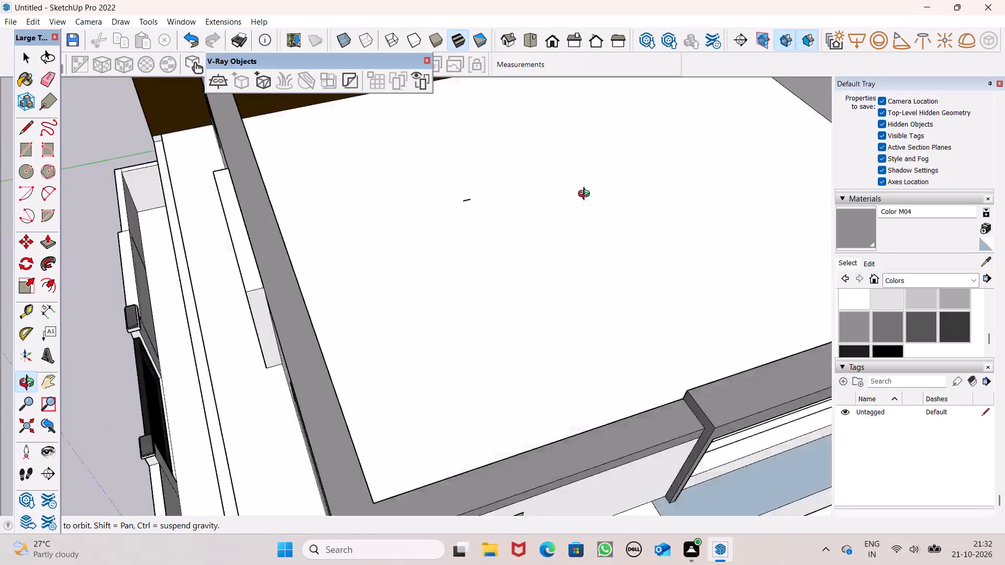
middle_drag(586, 195, 800, 112)
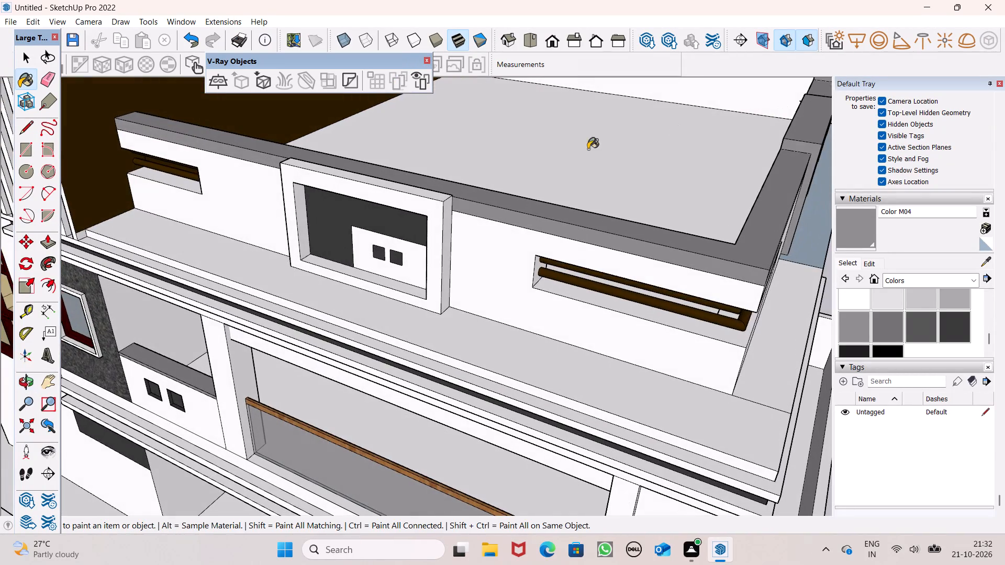
scroll(515, 182, down, 2)
middle_drag(528, 193, 634, 171)
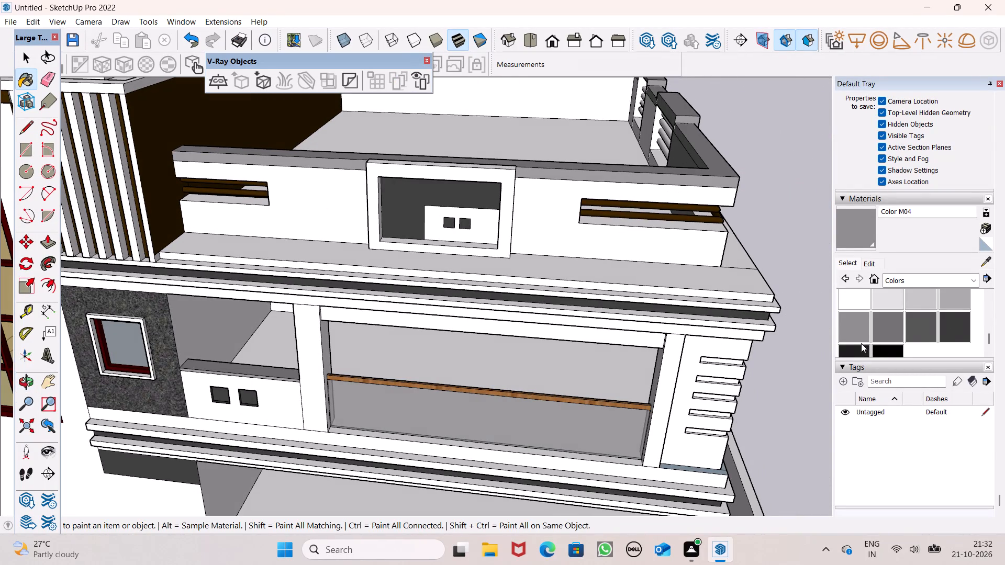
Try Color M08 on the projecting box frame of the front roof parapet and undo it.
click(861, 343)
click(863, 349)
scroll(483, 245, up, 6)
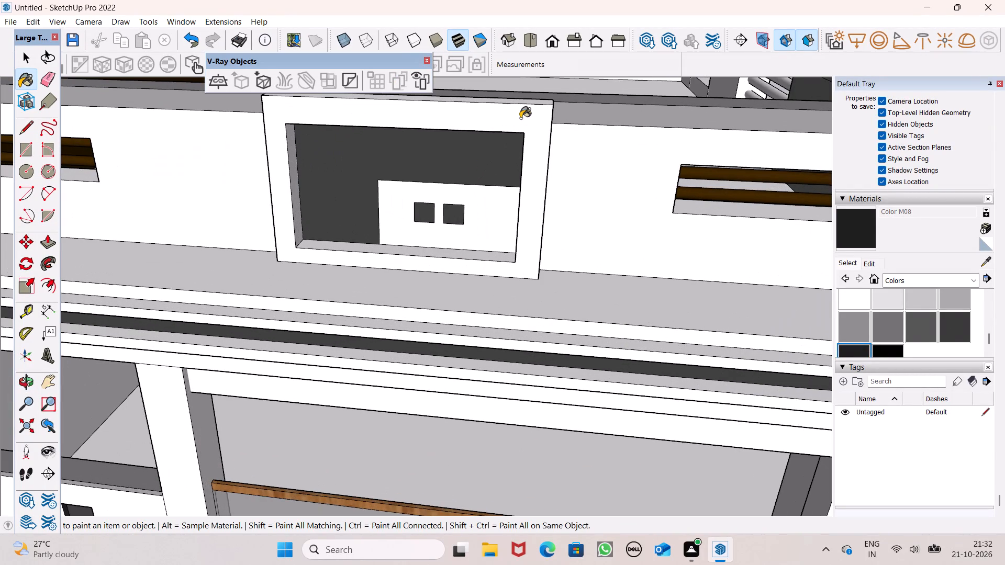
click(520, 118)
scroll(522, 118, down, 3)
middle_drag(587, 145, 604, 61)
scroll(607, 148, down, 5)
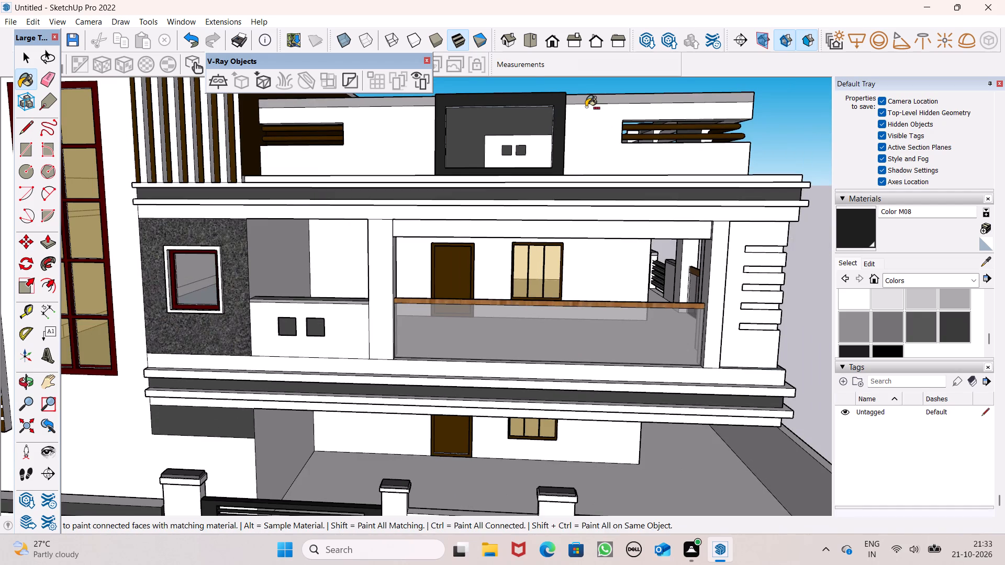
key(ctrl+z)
Examine the whole house from the front and the side to review the exterior colours.
scroll(560, 160, down, 4)
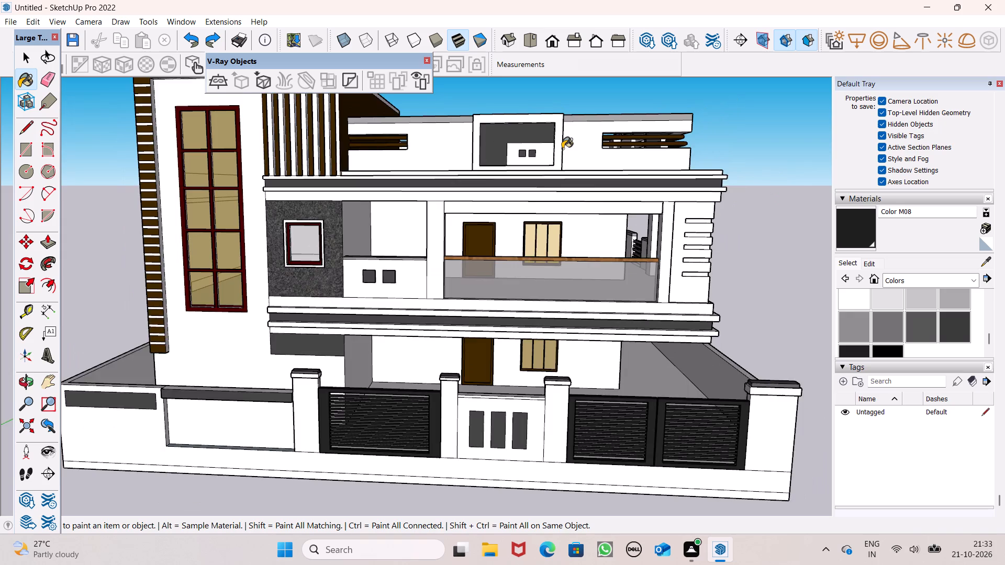
scroll(562, 149, down, 2)
middle_drag(595, 195, 596, 227)
middle_click(596, 227)
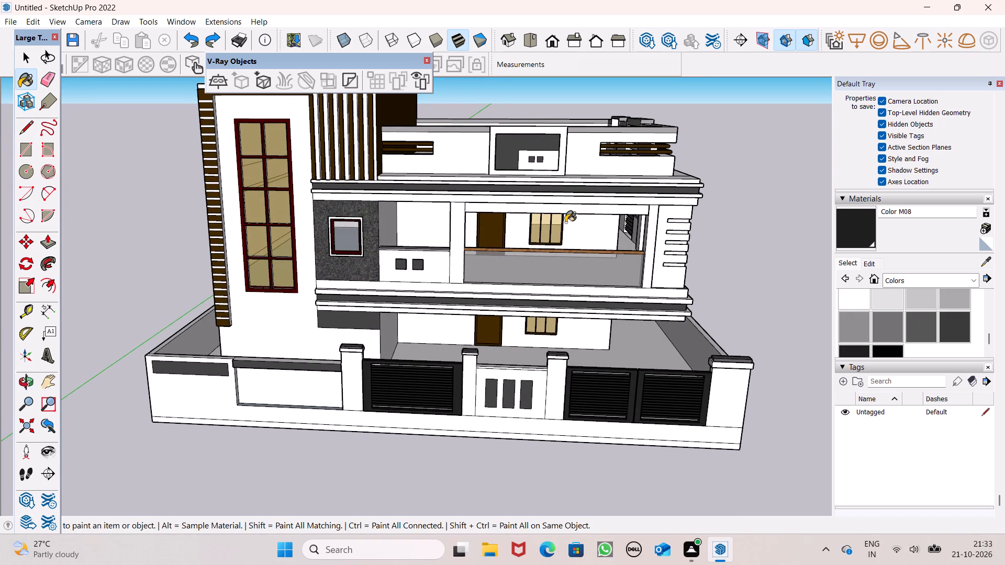
scroll(489, 225, down, 3)
middle_drag(531, 291, 104, 293)
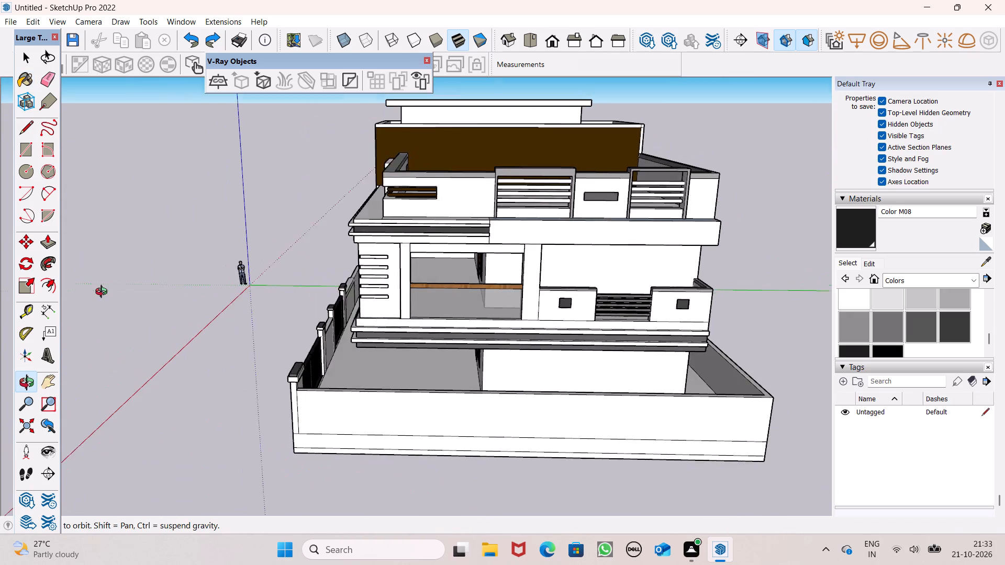
middle_drag(104, 293, 103, 293)
scroll(112, 289, down, 1)
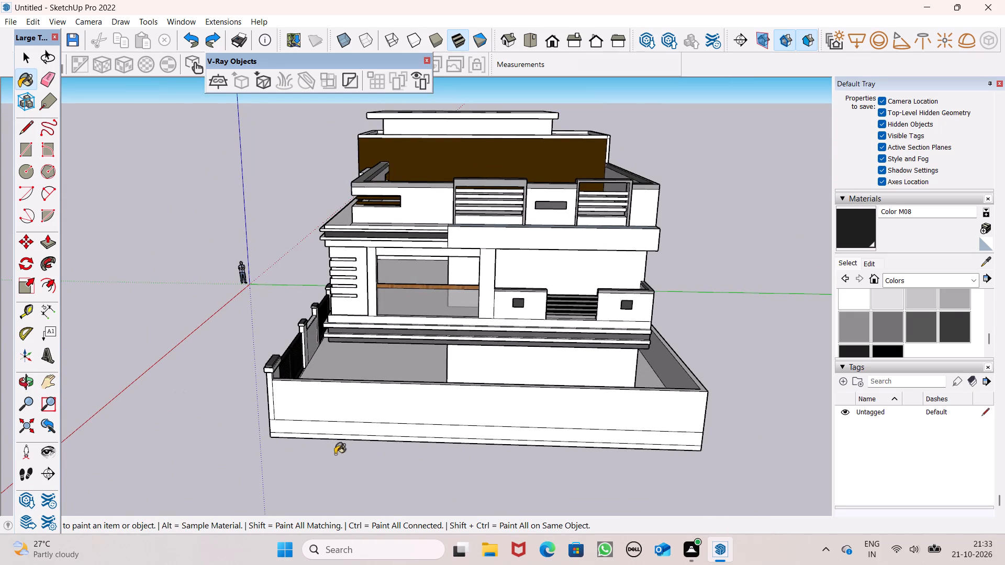
Draw a dividing line across the side compound wall's top near the gate pillar and down its outer face to the plinth line.
middle_drag(334, 454, 298, 447)
scroll(278, 414, up, 4)
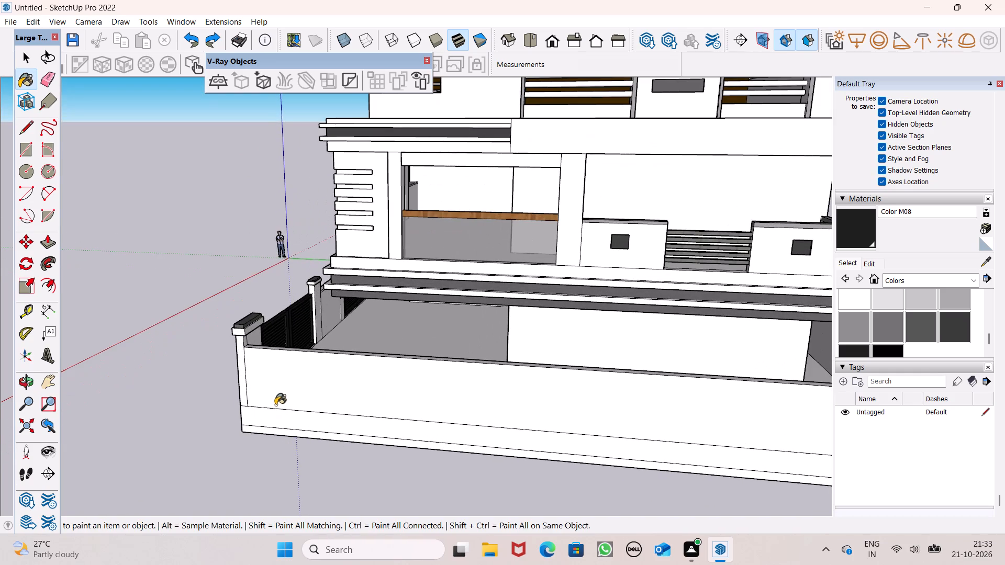
click(28, 128)
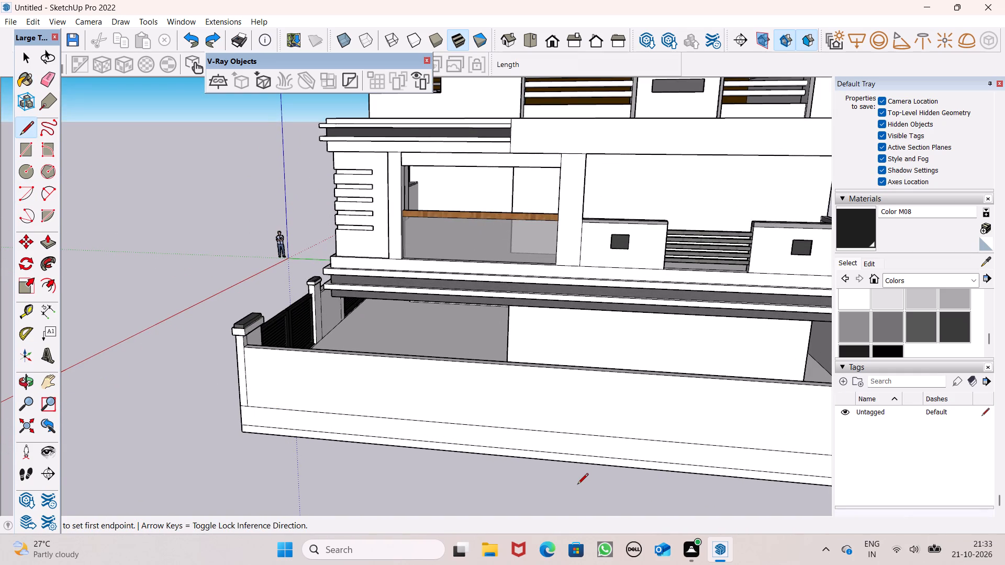
middle_drag(672, 487, 675, 481)
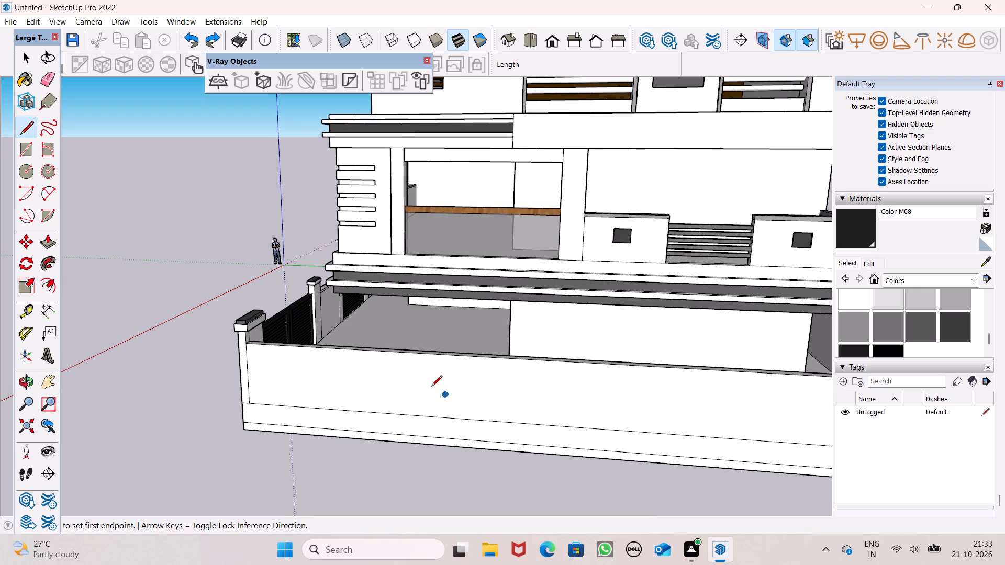
scroll(436, 387, down, 1)
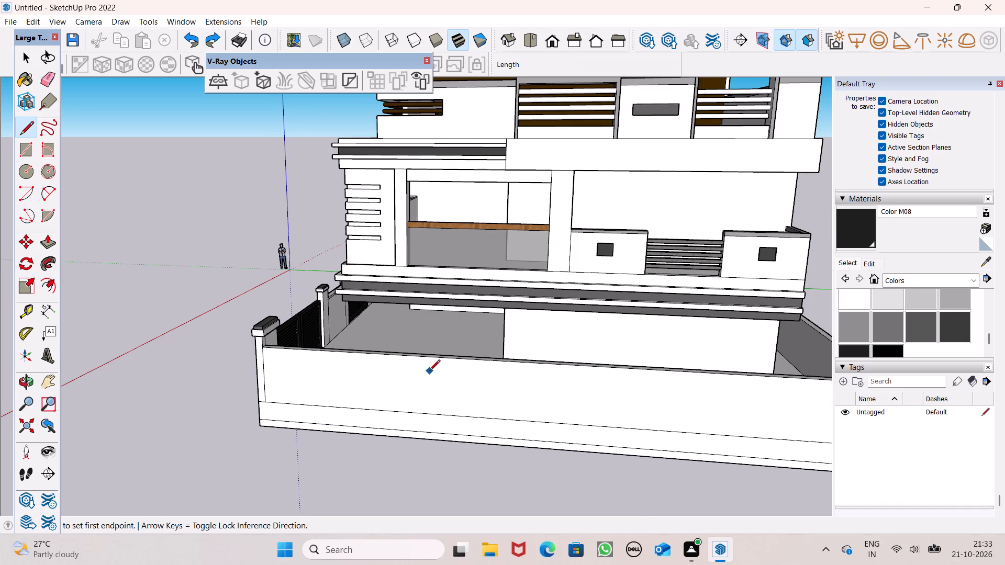
middle_drag(423, 376, 443, 474)
scroll(430, 451, up, 6)
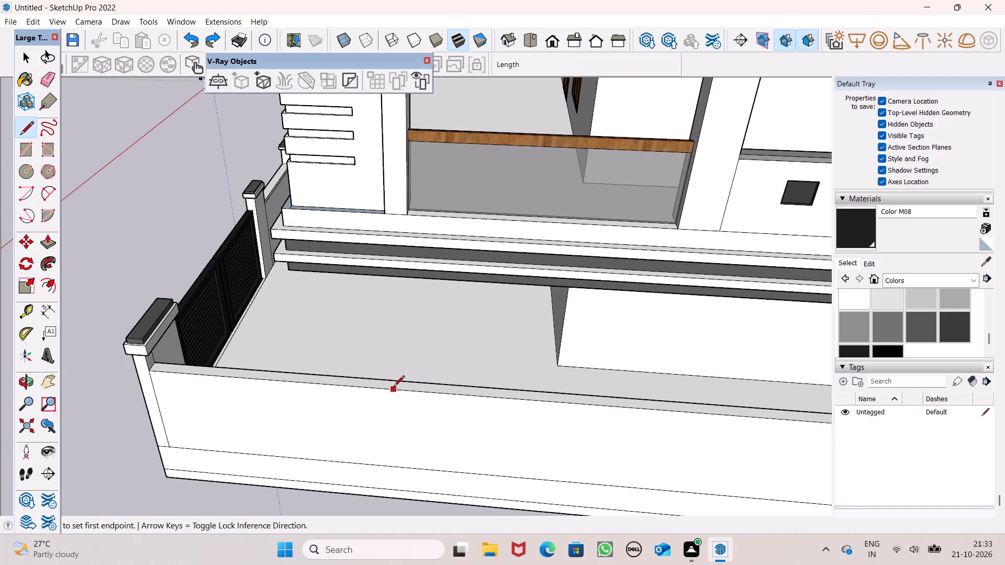
click(376, 380)
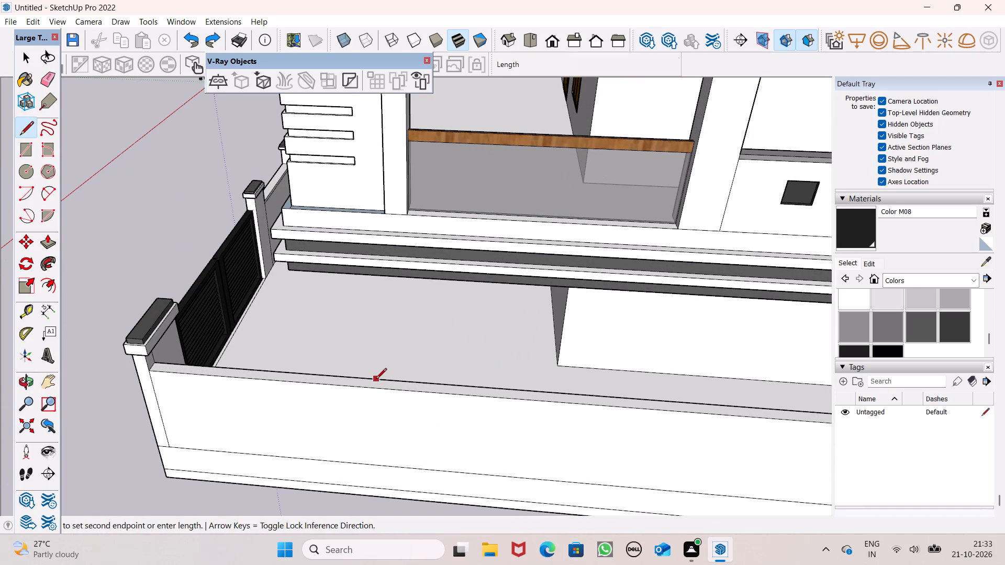
click(374, 386)
click(374, 387)
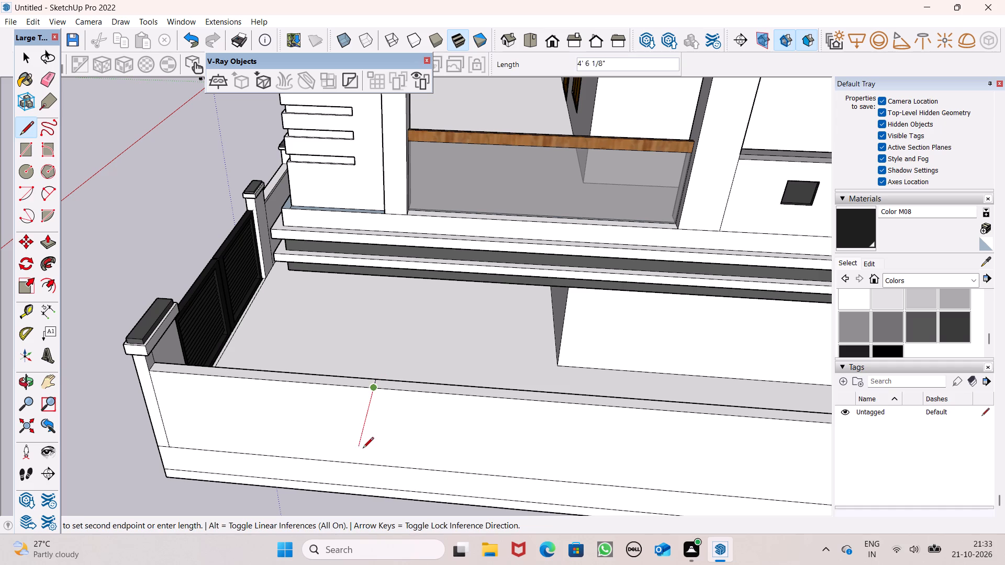
click(370, 463)
Draw a second dividing line 9" across the side compound wall's top, farther from the gate, and down its face to the plinth line.
scroll(276, 383, down, 3)
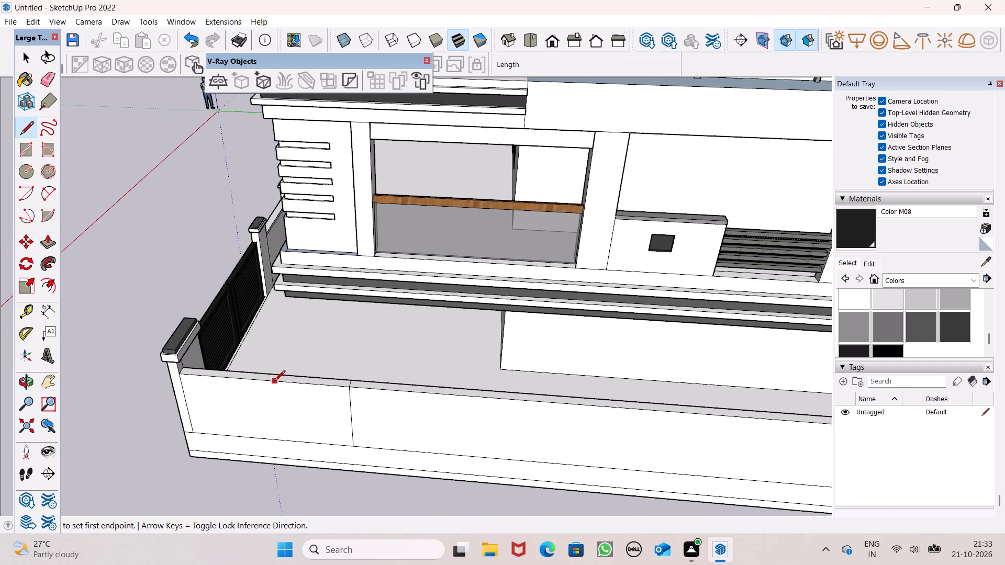
scroll(274, 382, down, 3)
scroll(450, 411, up, 1)
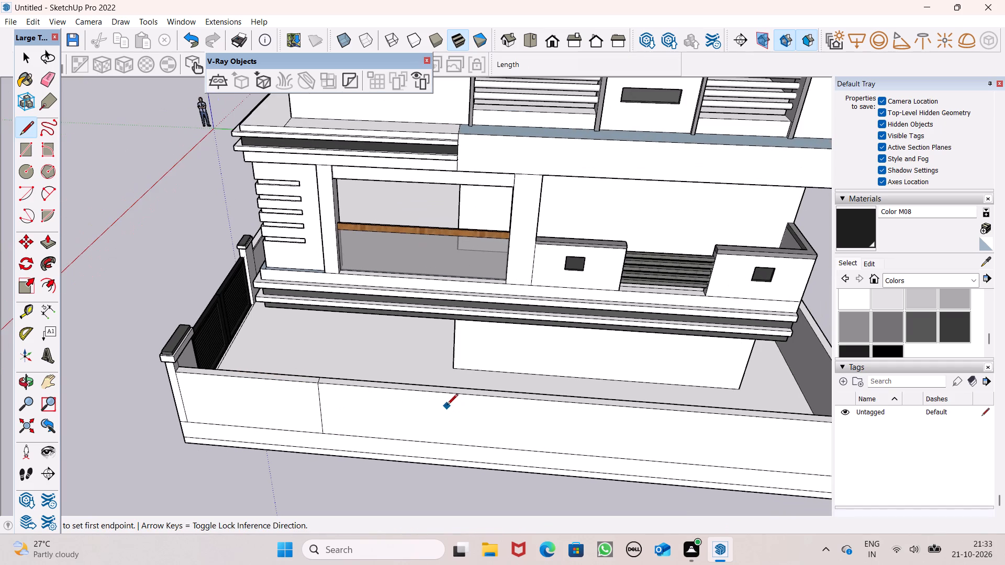
scroll(411, 388, up, 5)
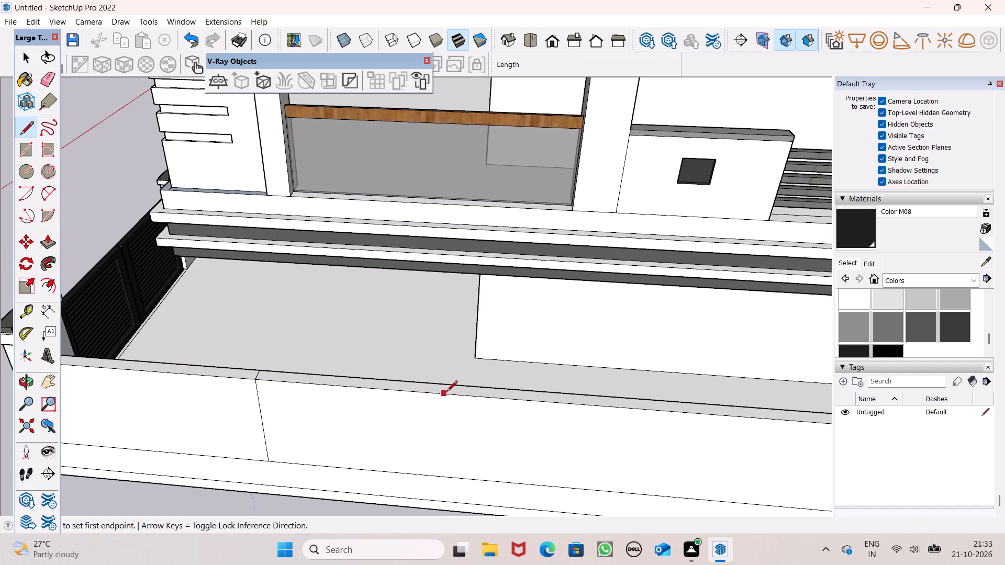
click(454, 383)
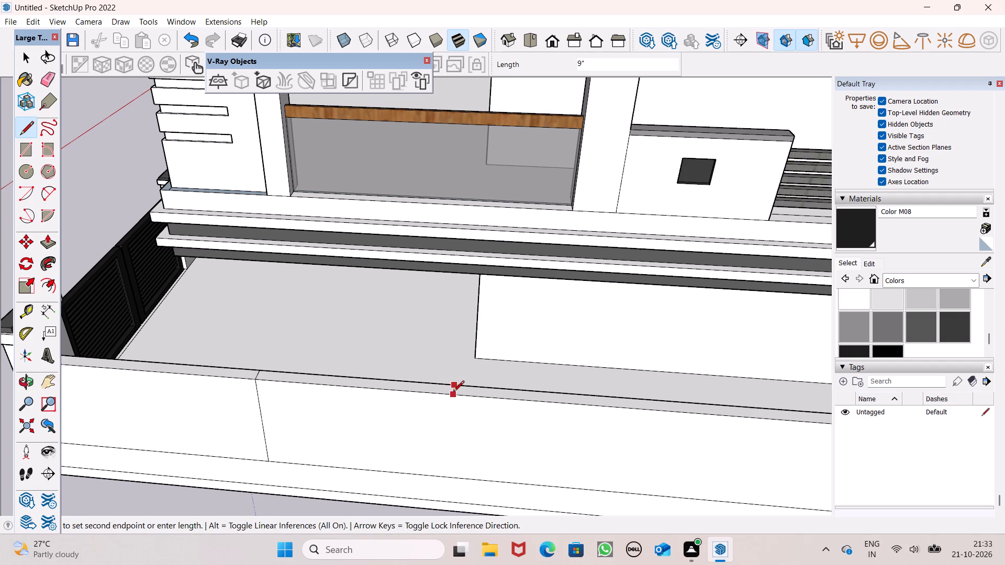
click(453, 392)
drag(456, 431, 451, 482)
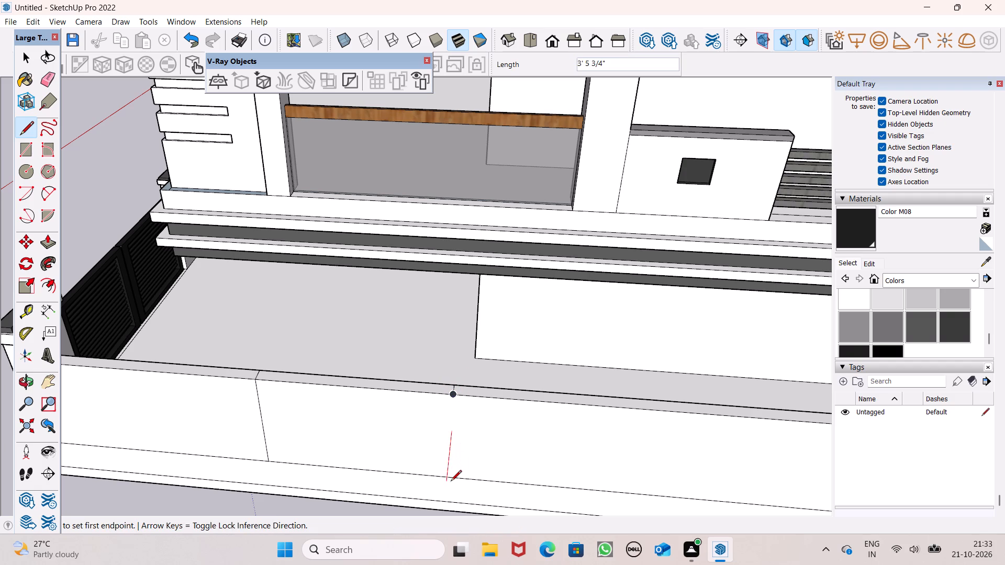
key(ctrl+z)
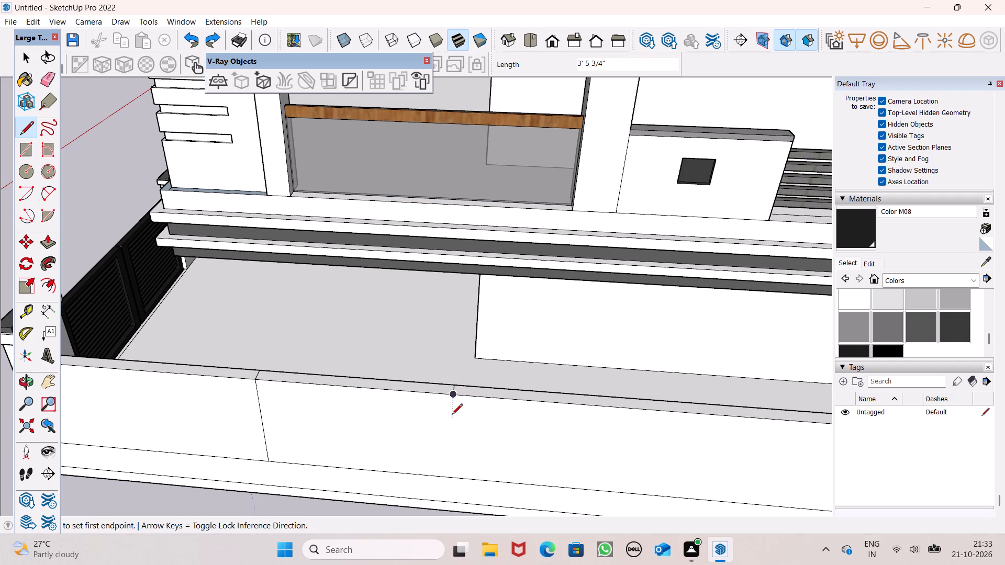
click(452, 398)
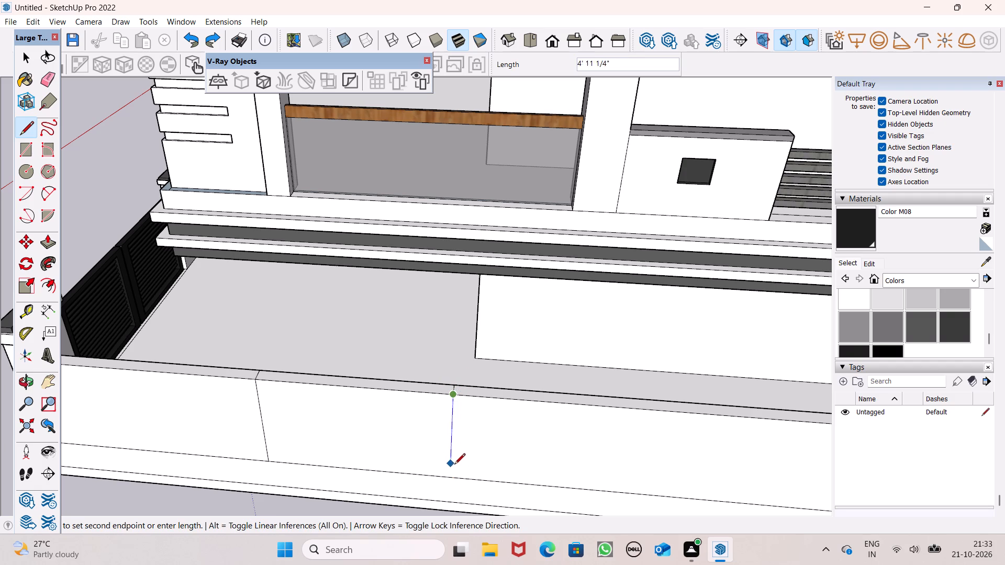
click(453, 475)
Draw a third dividing line 9" across the side compound wall's top and down its outer face to the plinth line.
scroll(365, 327, down, 5)
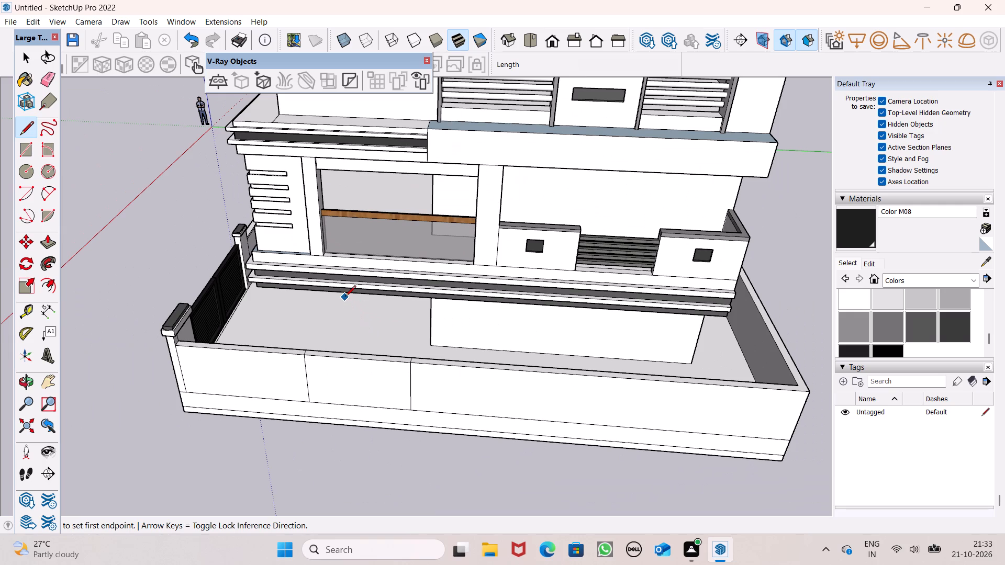
scroll(197, 370, down, 2)
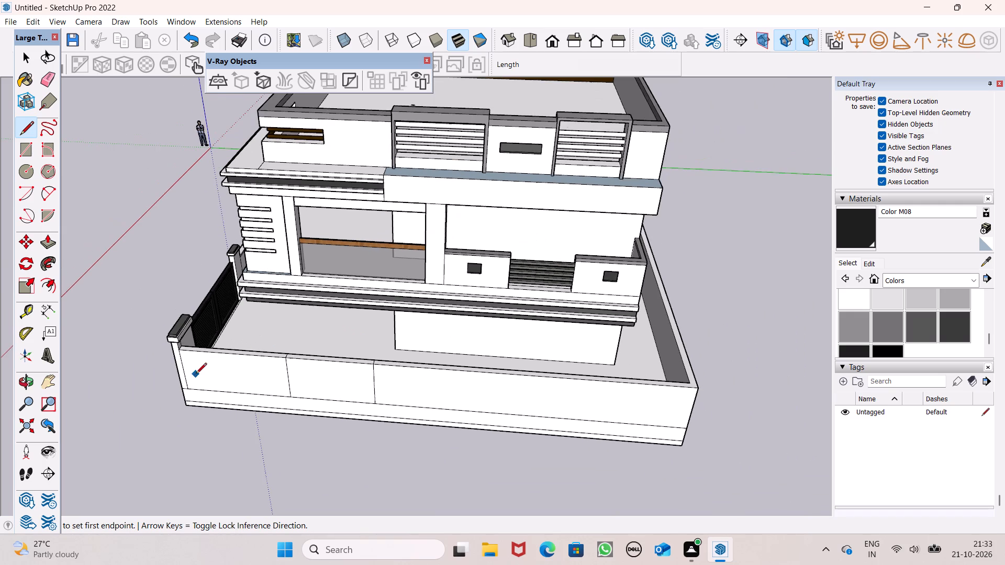
scroll(540, 390, up, 4)
scroll(506, 386, down, 1)
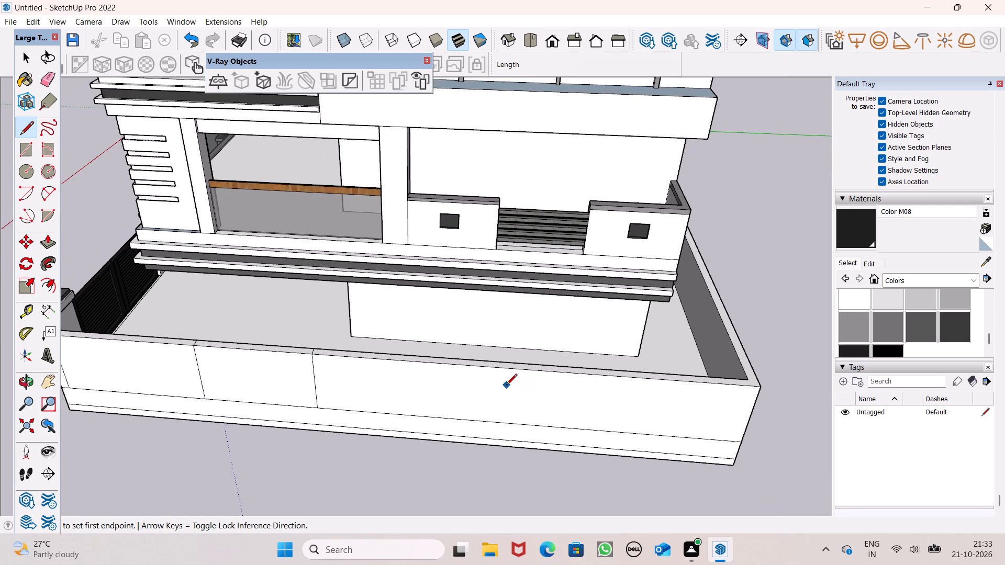
scroll(460, 380, up, 3)
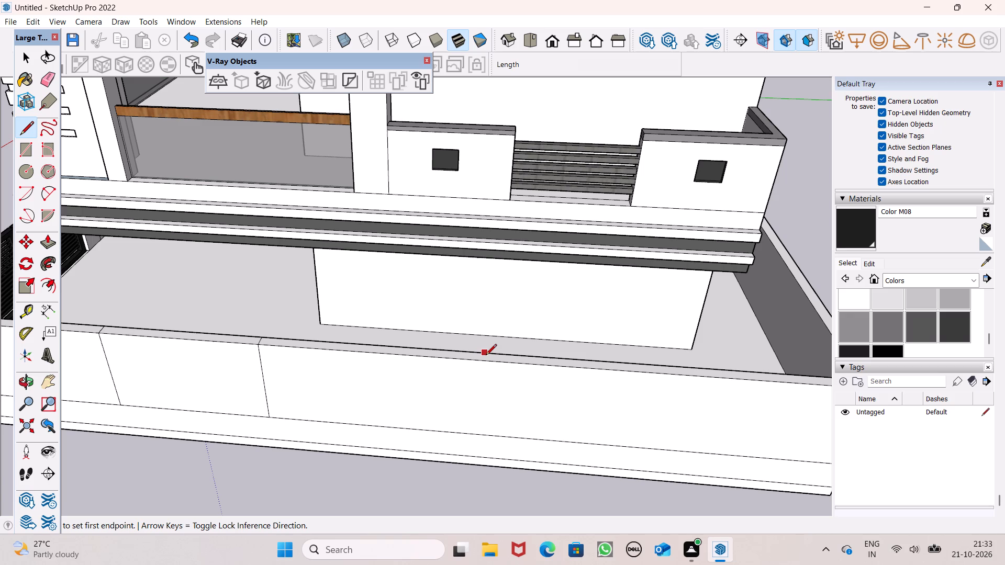
click(482, 354)
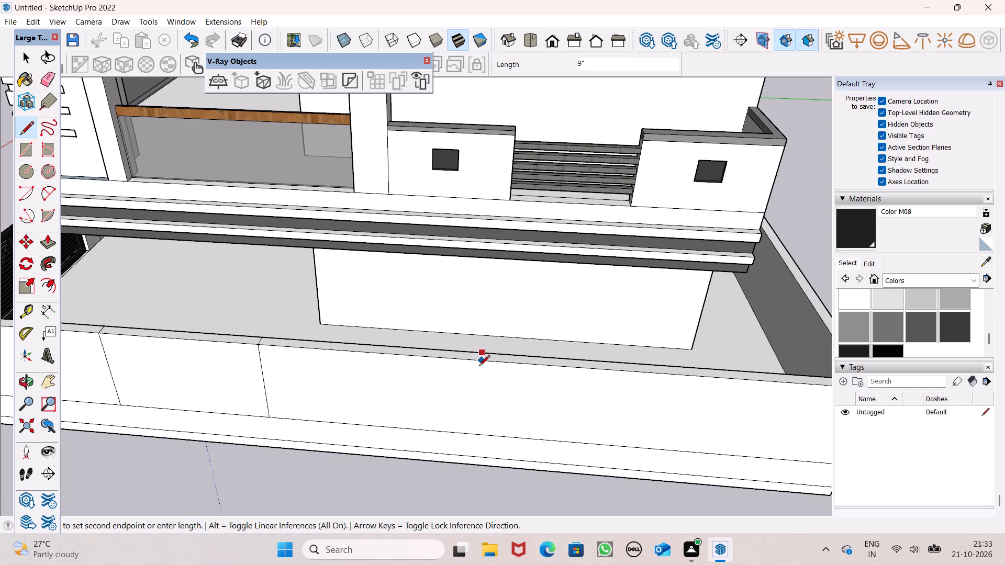
click(479, 363)
click(479, 362)
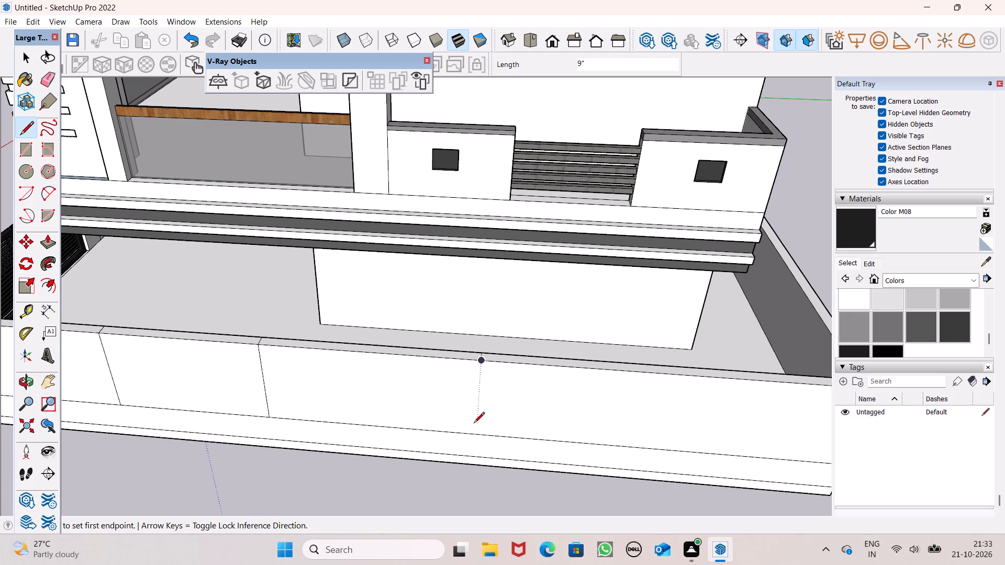
drag(475, 436, 475, 431)
click(484, 360)
Draw a fourth dividing line across the side compound wall's top near the far corner and down its outer face to the plinth line.
scroll(418, 370, down, 5)
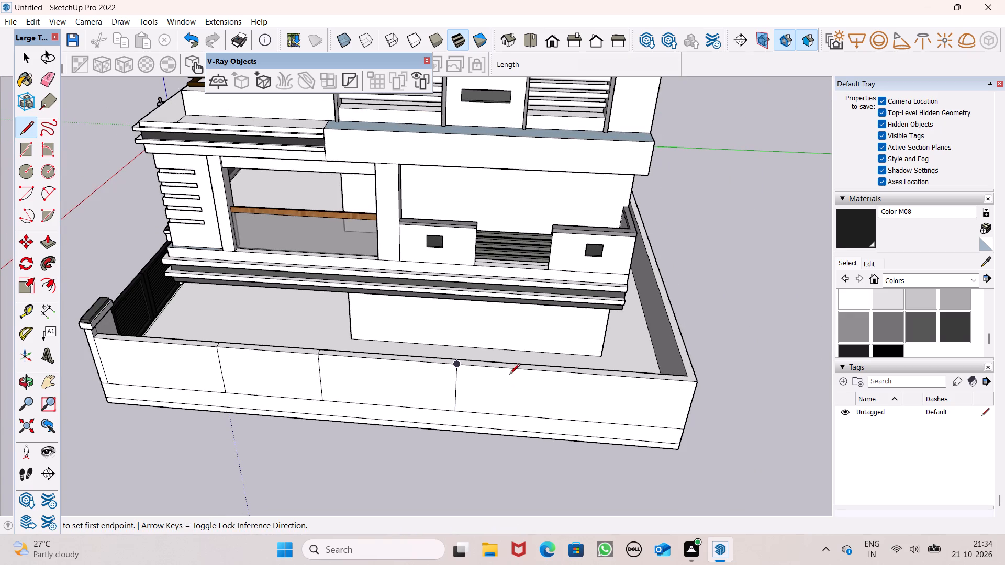
scroll(452, 371, down, 2)
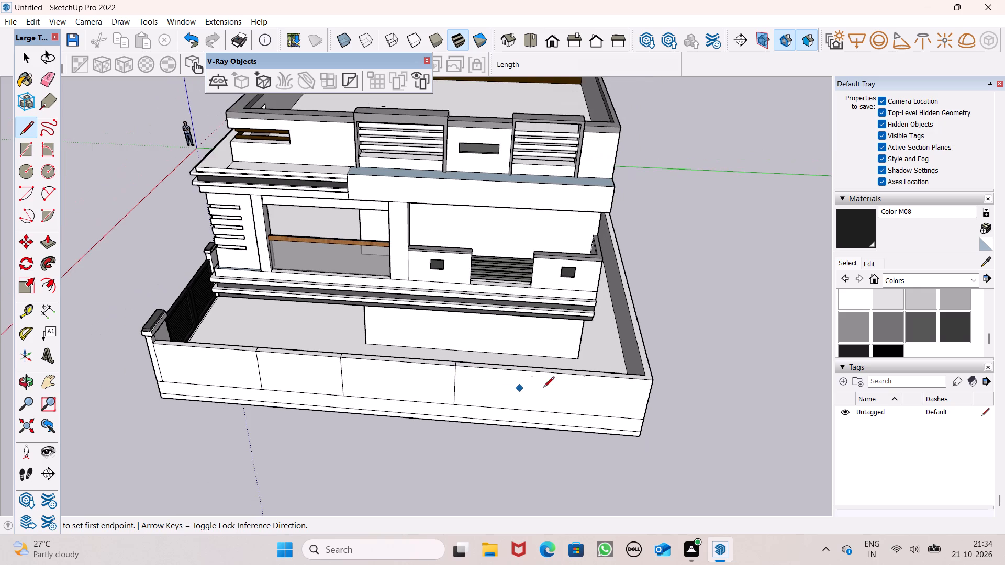
scroll(584, 385, up, 5)
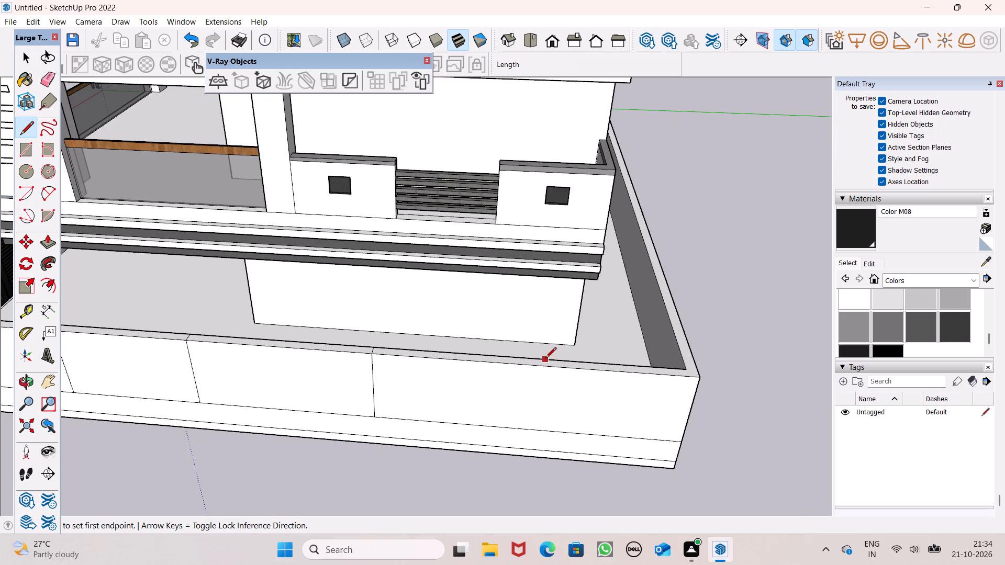
click(545, 358)
click(543, 365)
click(542, 367)
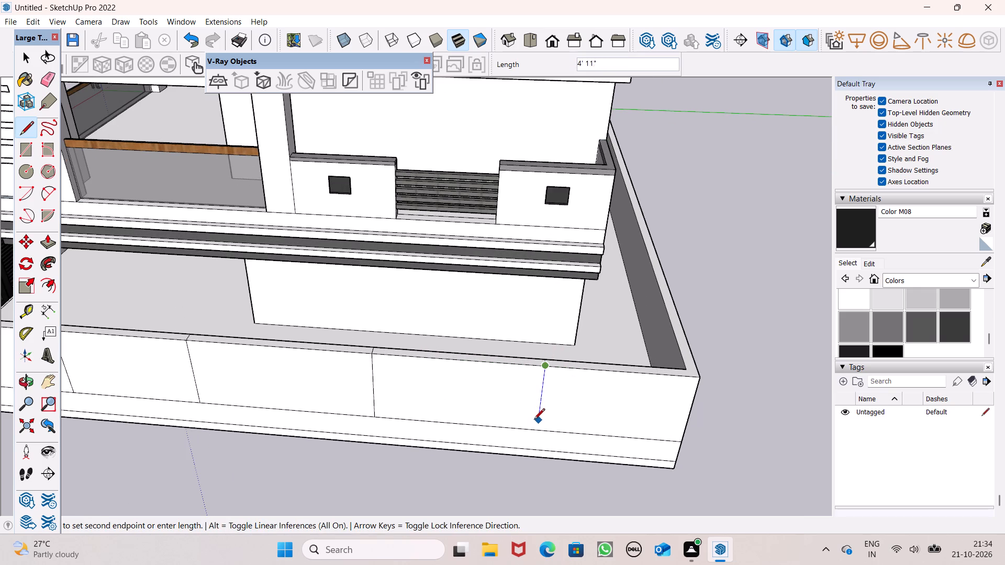
click(536, 428)
scroll(621, 363, down, 2)
key(space)
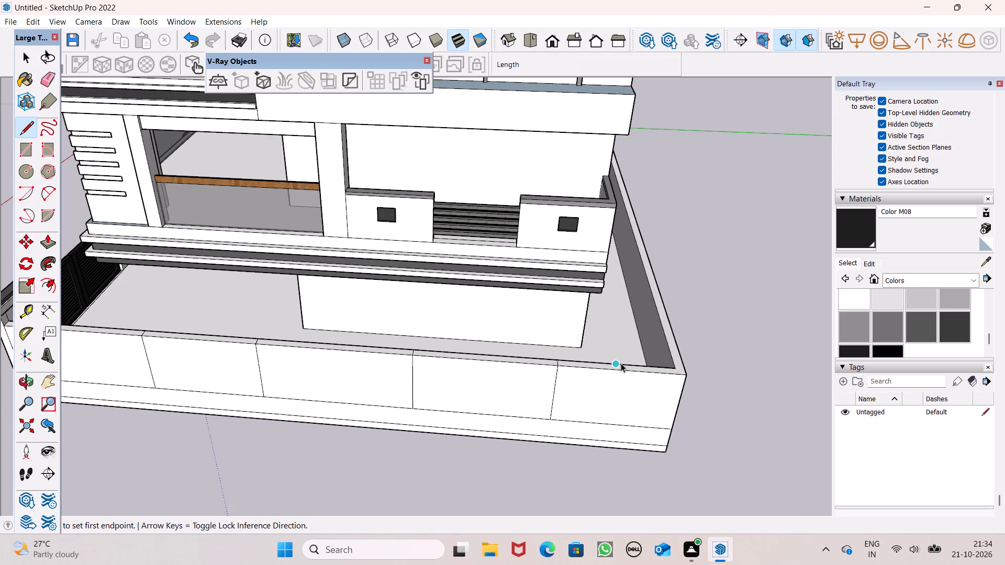
Lower the side compound wall's second and fourth sections from the gate by about 3' 1 3/8" and 3' 6 3/8" with Push/Pull.
scroll(623, 361, down, 5)
scroll(304, 364, up, 2)
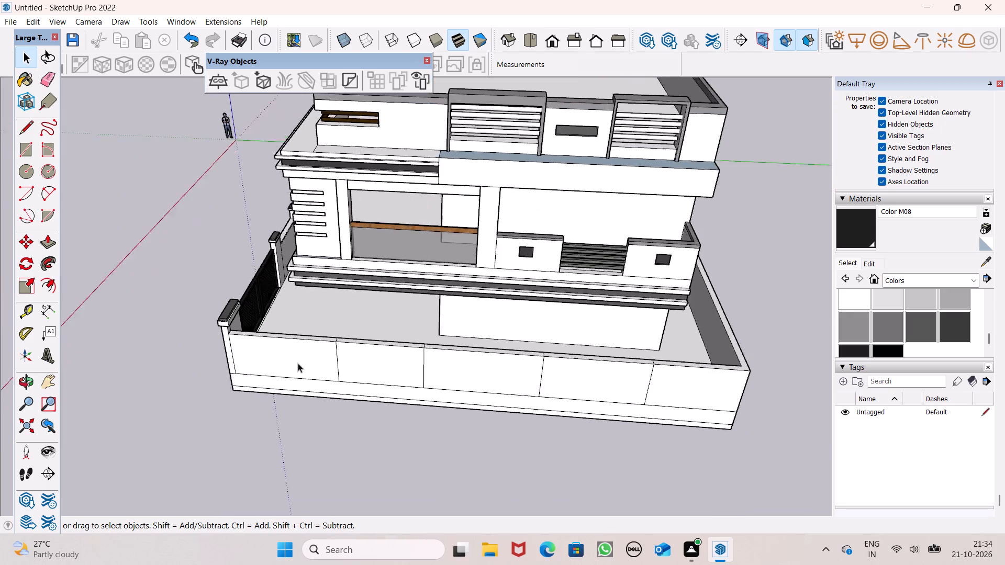
scroll(298, 363, up, 4)
middle_drag(270, 348, 249, 321)
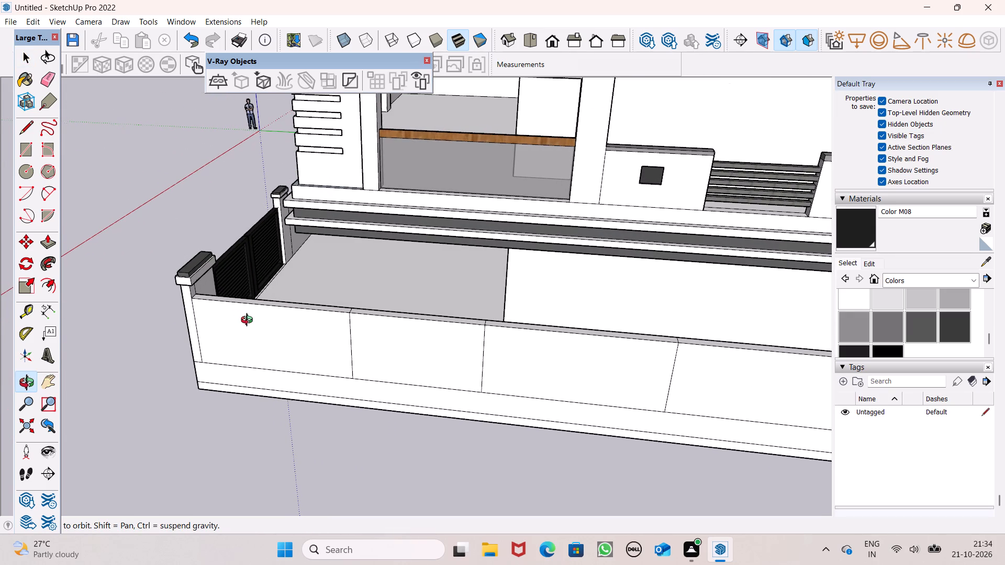
middle_drag(249, 321, 247, 325)
scroll(230, 326, up, 1)
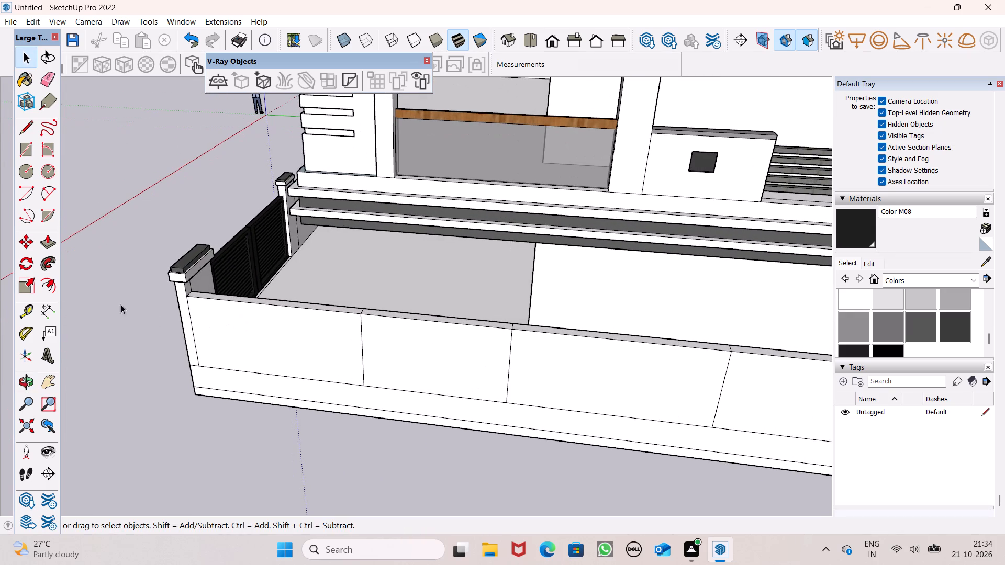
click(51, 245)
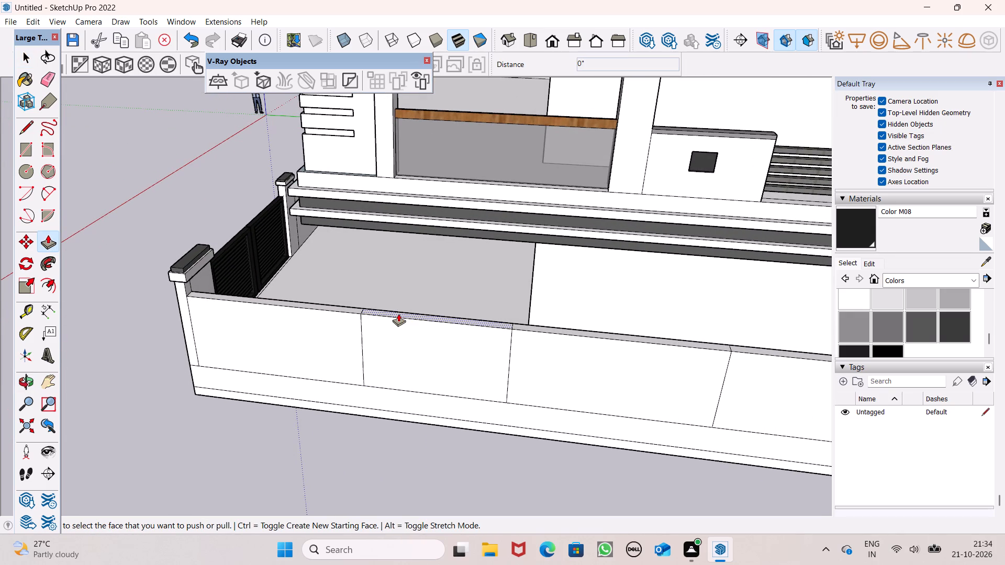
drag(398, 312, 405, 351)
scroll(403, 333, down, 3)
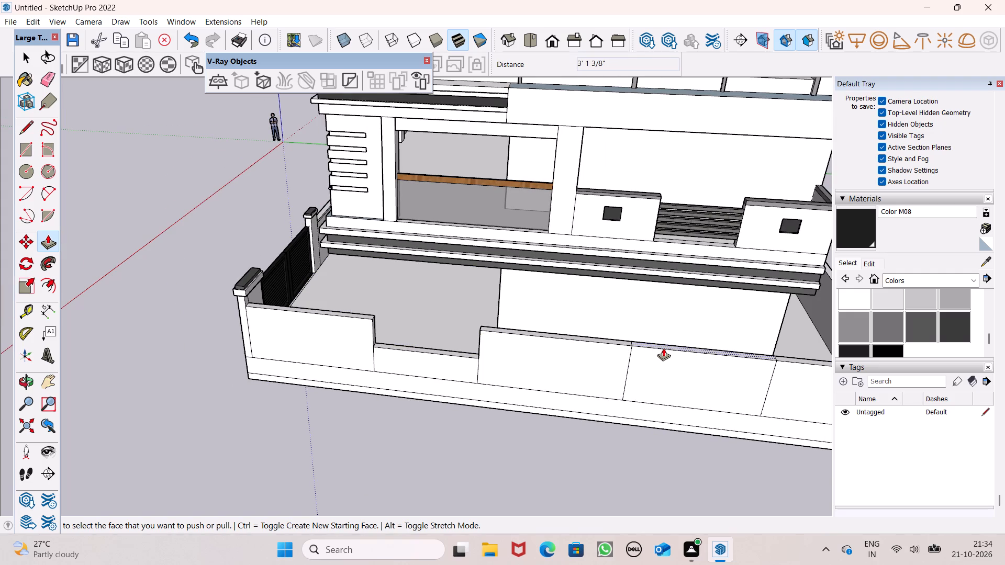
drag(664, 348, 663, 382)
Push/Pull the top of the side compound wall's full-height section beside the gate pillar up by 4".
scroll(318, 310, up, 1)
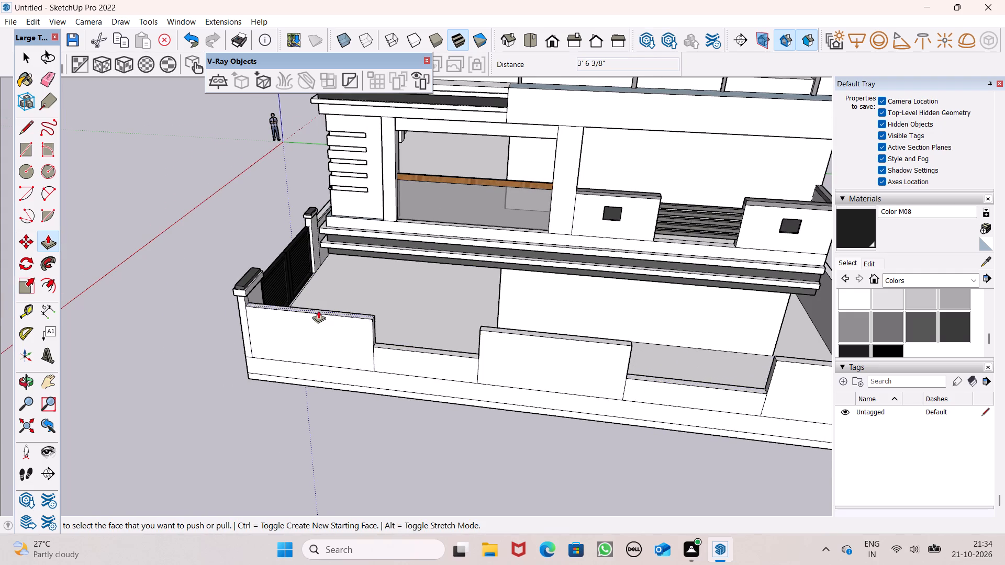
scroll(318, 310, up, 3)
middle_drag(276, 296, 389, 298)
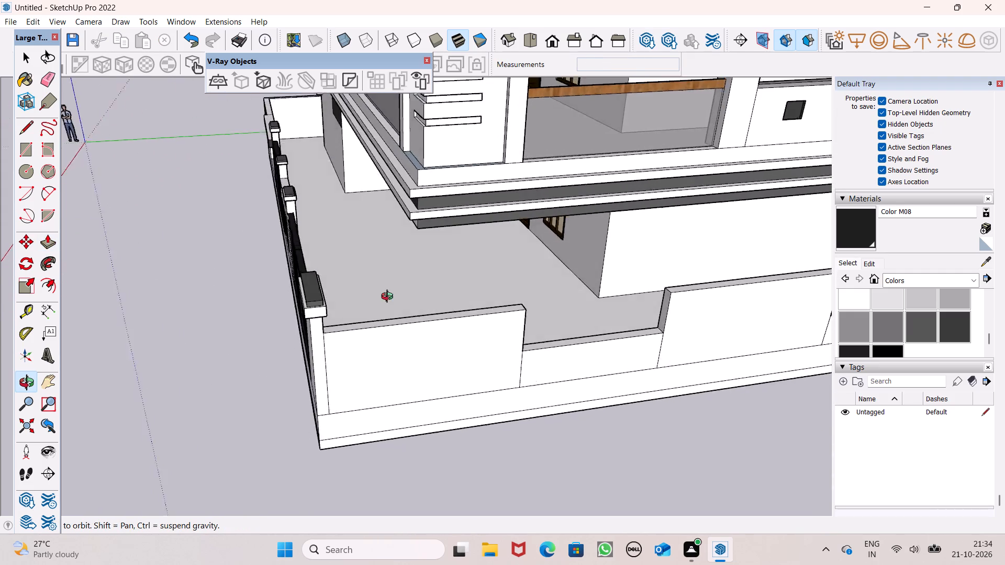
middle_drag(389, 298, 344, 319)
scroll(295, 351, up, 5)
drag(288, 341, 289, 337)
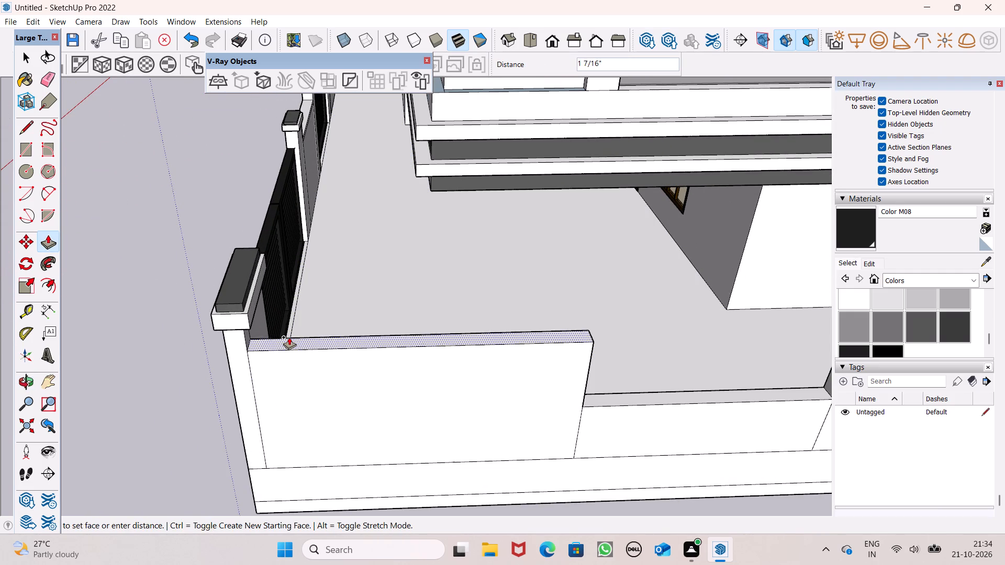
drag(289, 337, 294, 330)
key(4)
key(shift+quotedbl)
key(Return)
Push/Pull the top of the side compound wall's middle full-height section up by 4".
scroll(245, 311, down, 6)
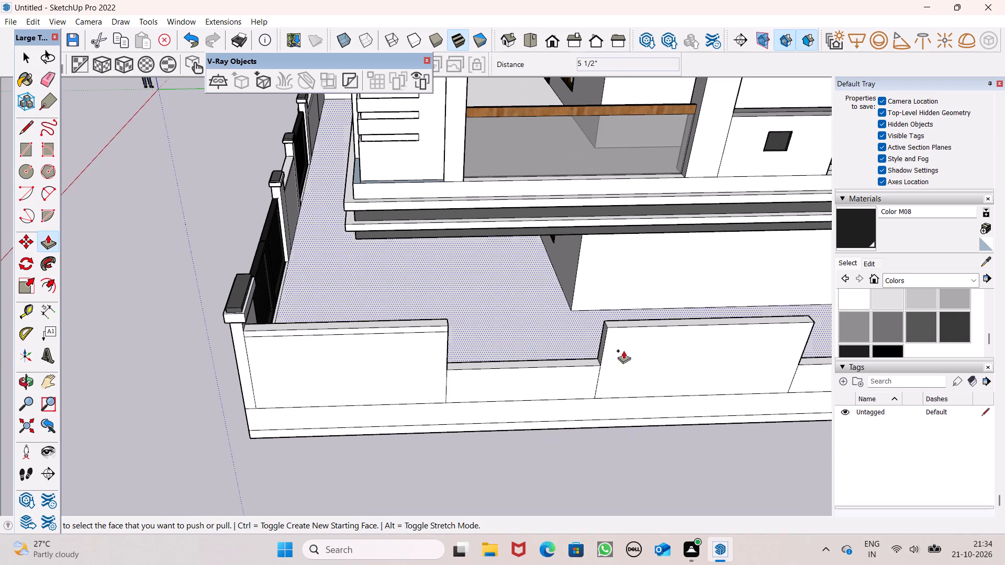
scroll(500, 336, down, 2)
scroll(608, 330, up, 6)
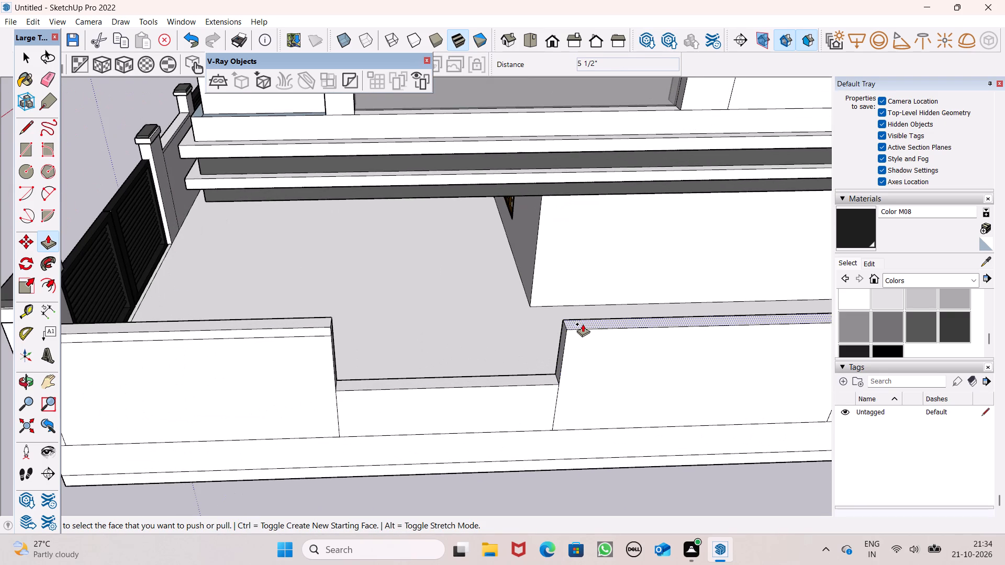
drag(583, 324, 583, 313)
key(4)
key(shift+quotedbl)
key(Return)
Push/Pull the top of the side compound wall's far corner section and its adjoining wall up by 4" as a new band.
scroll(456, 306, down, 6)
scroll(374, 297, down, 4)
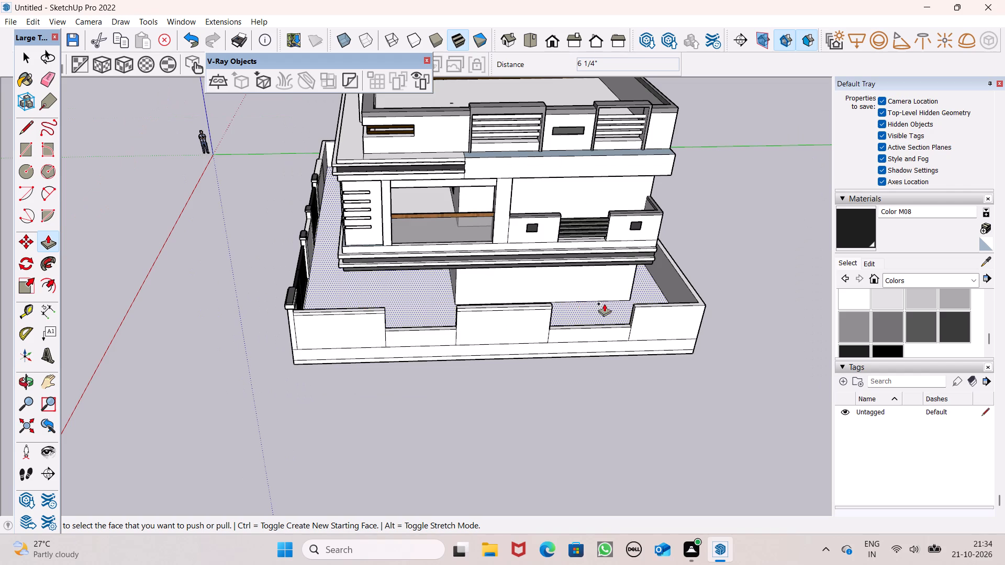
scroll(691, 301, up, 11)
drag(710, 305, 713, 295)
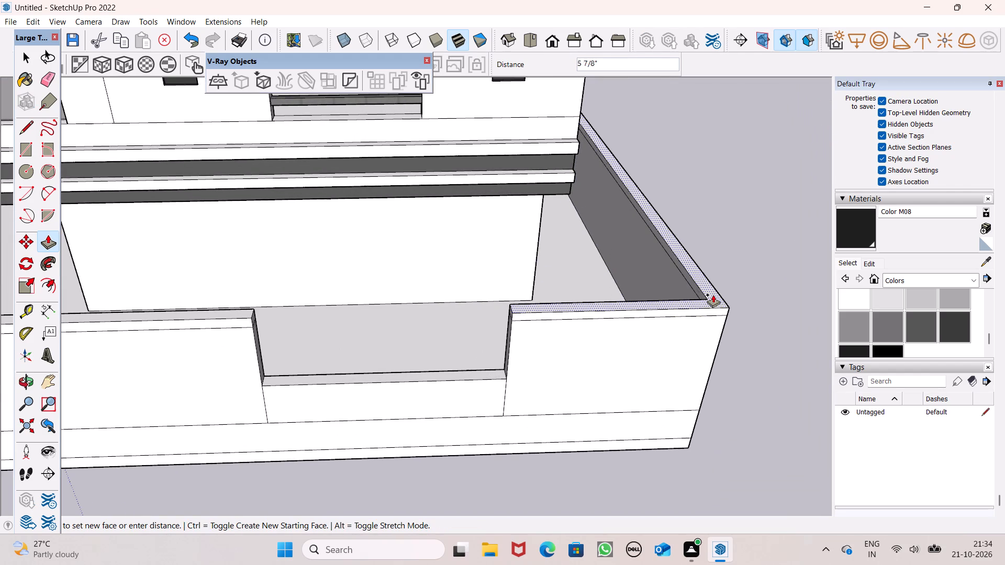
drag(713, 295, 713, 293)
key(4)
key(shift+quotedbl)
key(Return)
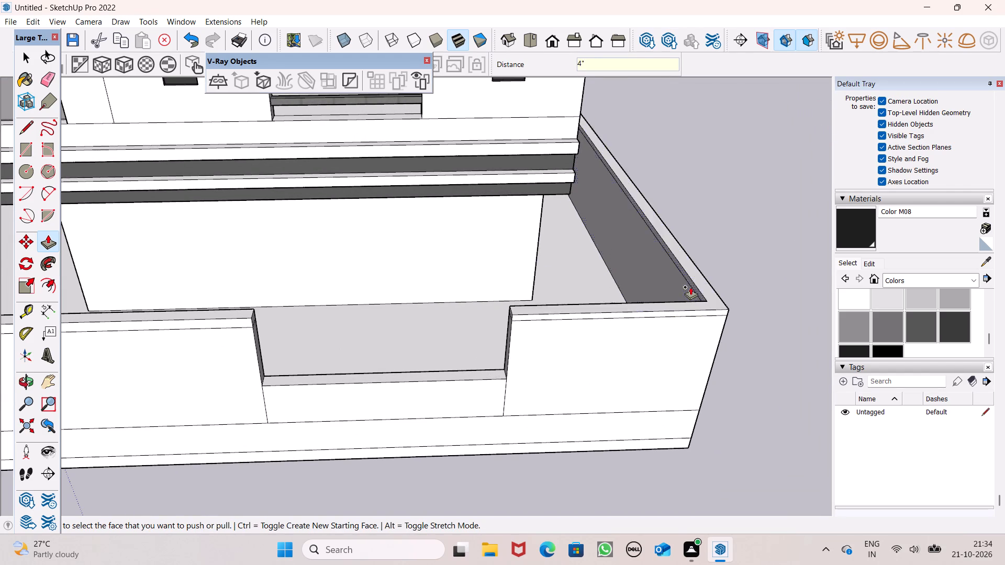
Examine the compound wall around the rear and sides of the house.
scroll(688, 285, down, 5)
middle_drag(753, 308, 312, 273)
scroll(312, 273, up, 1)
scroll(309, 277, down, 7)
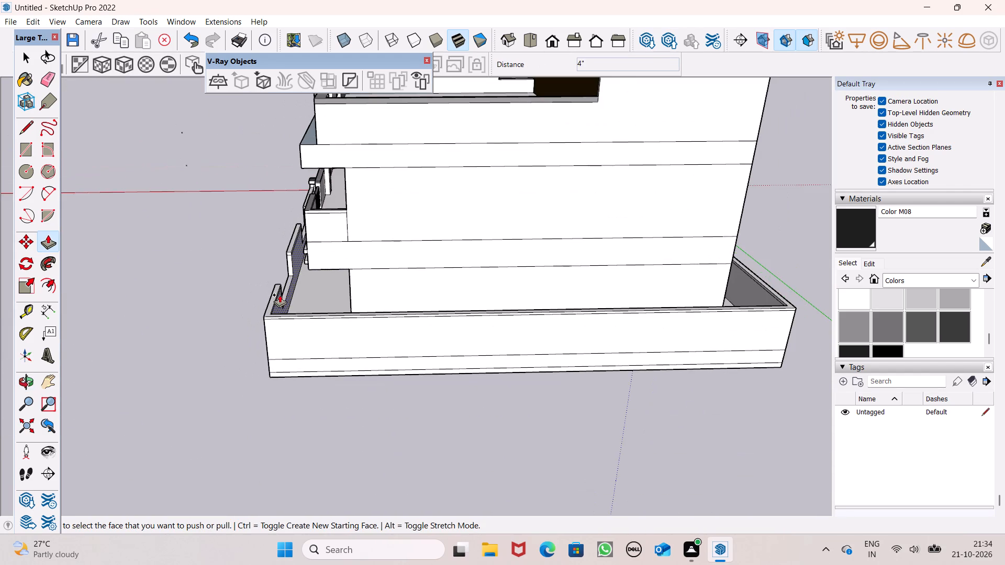
middle_drag(279, 295, 0, 295)
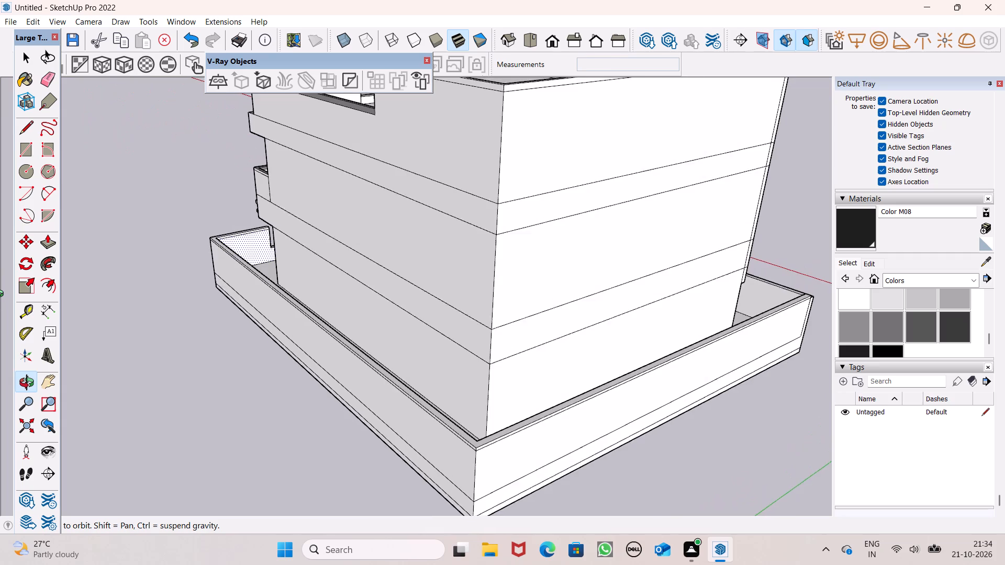
middle_drag(0, 295, 907, 297)
middle_drag(470, 334, 785, 302)
scroll(785, 302, up, 1)
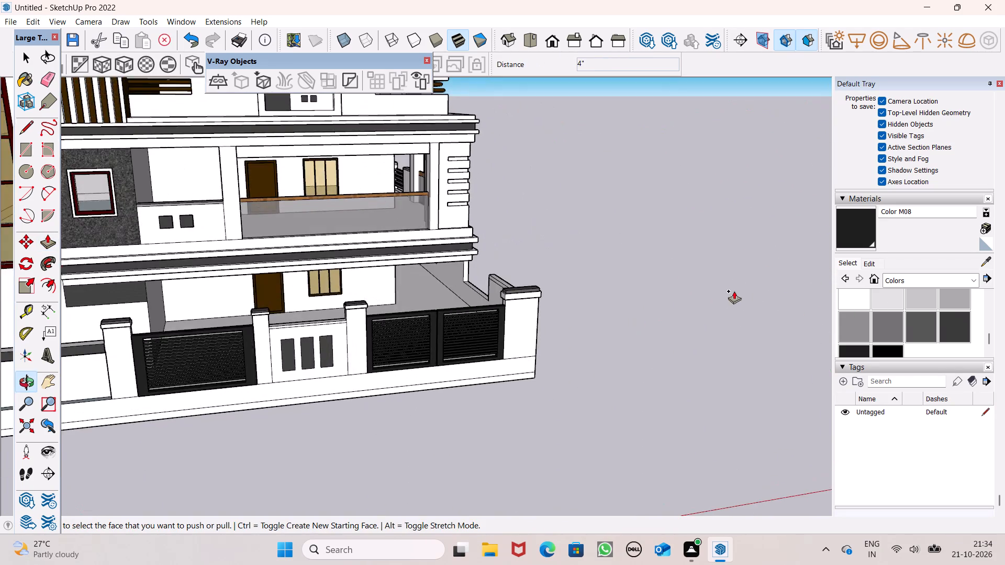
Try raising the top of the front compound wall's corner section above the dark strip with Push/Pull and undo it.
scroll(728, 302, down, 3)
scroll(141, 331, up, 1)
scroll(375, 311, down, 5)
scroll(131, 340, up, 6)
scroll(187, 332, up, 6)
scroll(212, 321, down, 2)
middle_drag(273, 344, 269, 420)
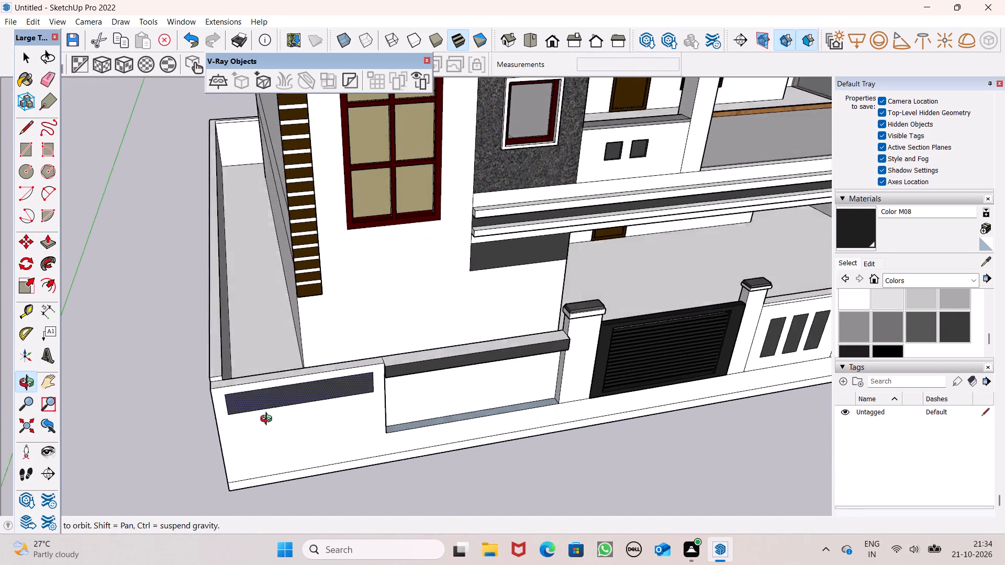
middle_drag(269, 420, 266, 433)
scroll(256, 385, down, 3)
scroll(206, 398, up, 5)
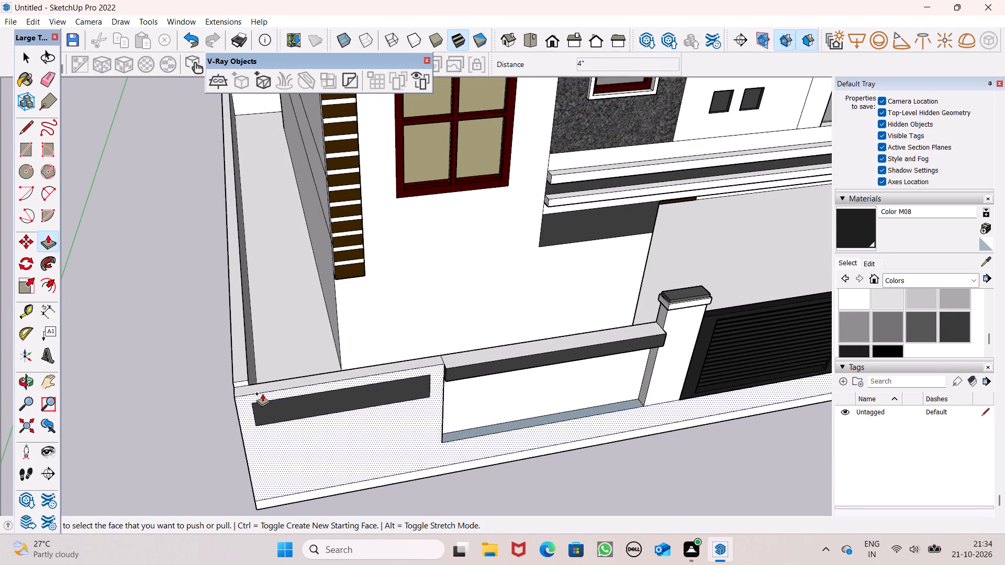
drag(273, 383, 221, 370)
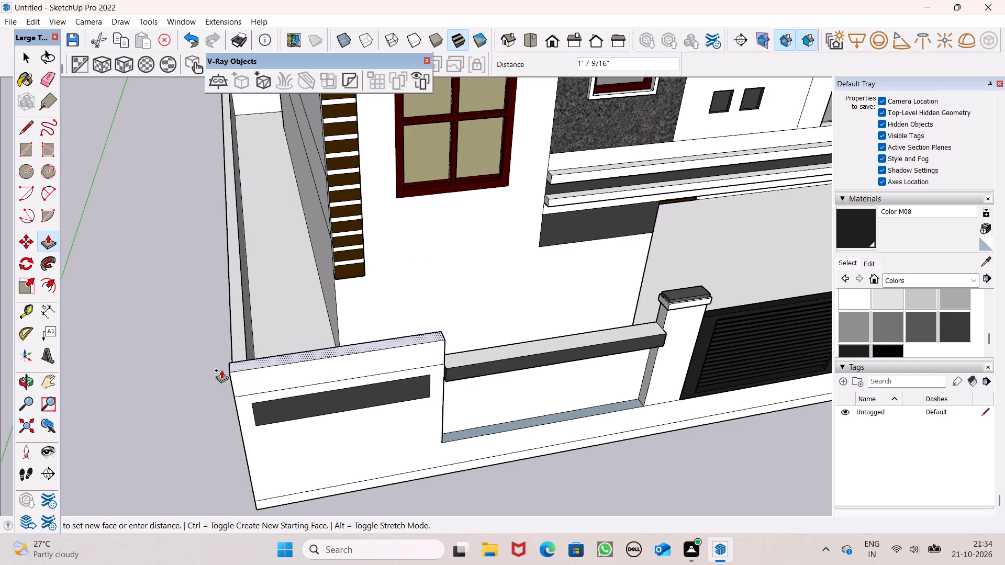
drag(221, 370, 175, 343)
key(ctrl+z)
Push/Pull the top of the front compound wall's corner section above the dark strip up by 4" to match the adjoining wall.
middle_drag(229, 342, 444, 382)
scroll(444, 382, up, 1)
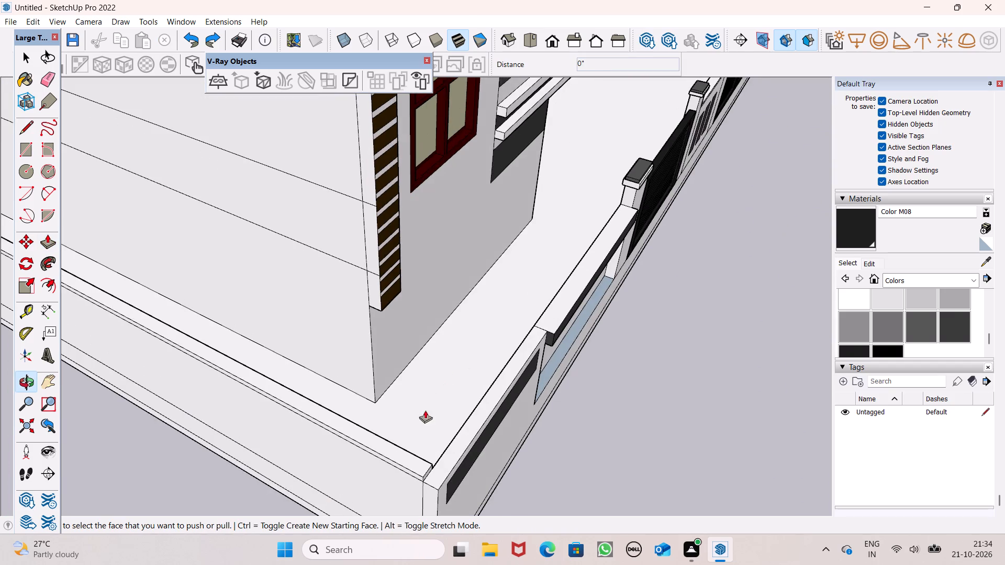
scroll(451, 469, up, 5)
drag(418, 475, 405, 466)
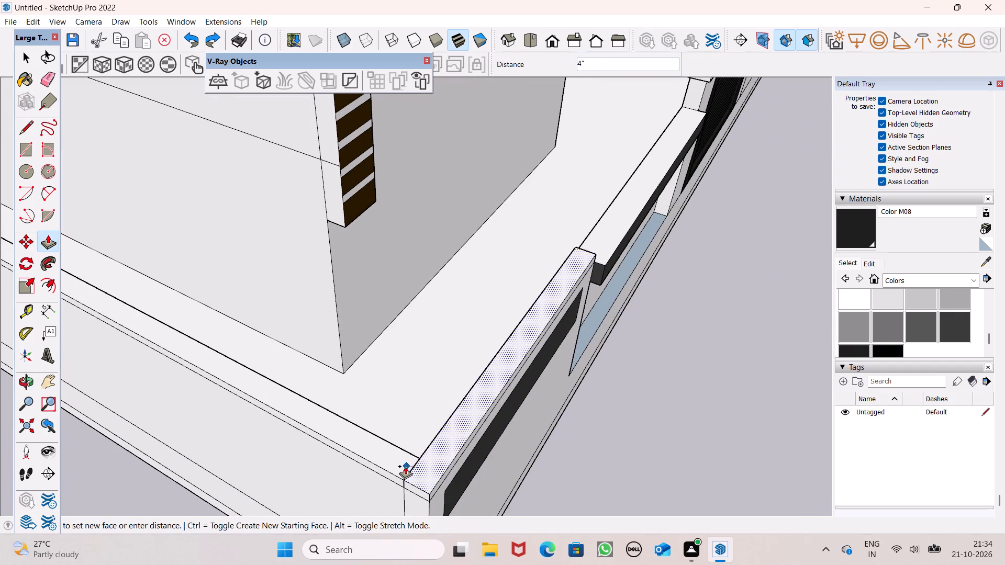
drag(405, 466, 398, 467)
scroll(341, 446, down, 2)
middle_drag(371, 438, 182, 359)
scroll(171, 356, down, 4)
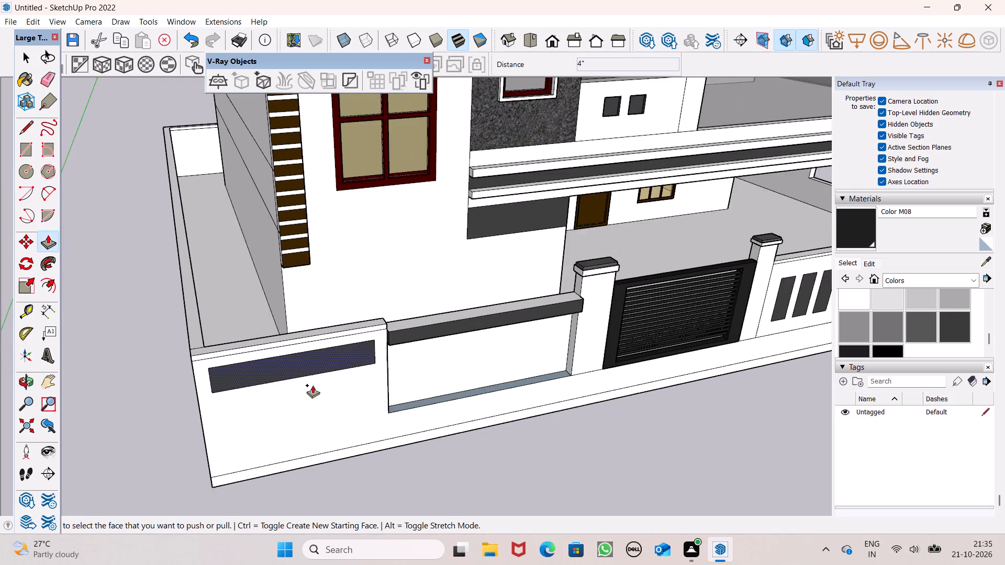
middle_drag(312, 385, 259, 364)
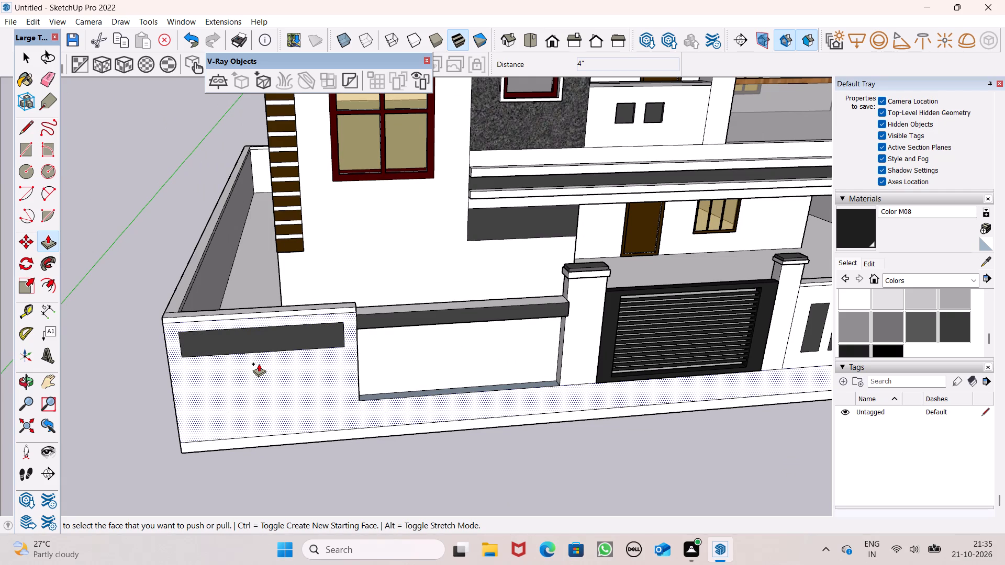
Examine the house and compound wall from the front and from the side with the lowered wall sections.
scroll(332, 342, down, 4)
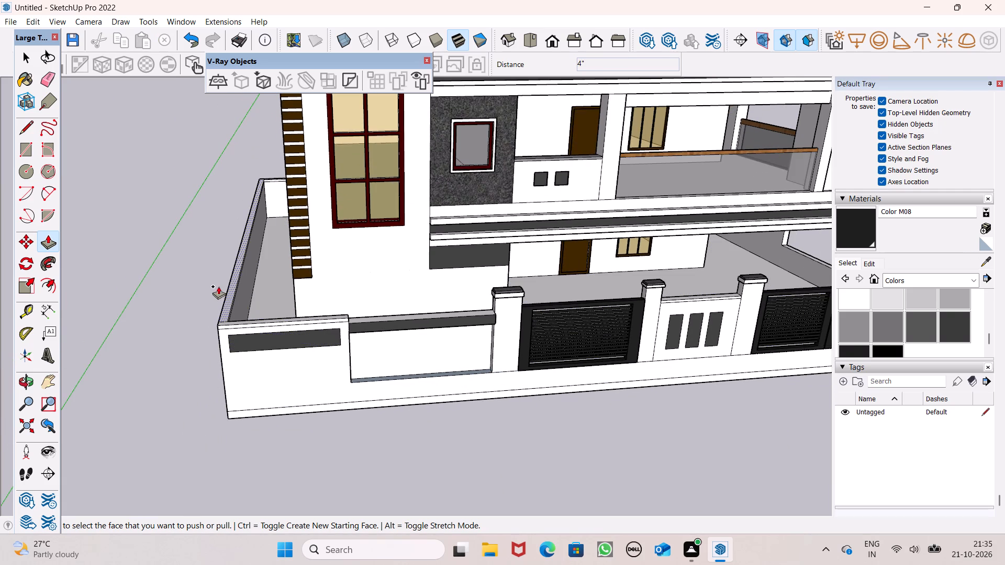
key(space)
scroll(219, 286, down, 2)
middle_drag(358, 319, 266, 297)
scroll(266, 297, down, 4)
middle_drag(373, 323, 365, 243)
scroll(374, 259, down, 2)
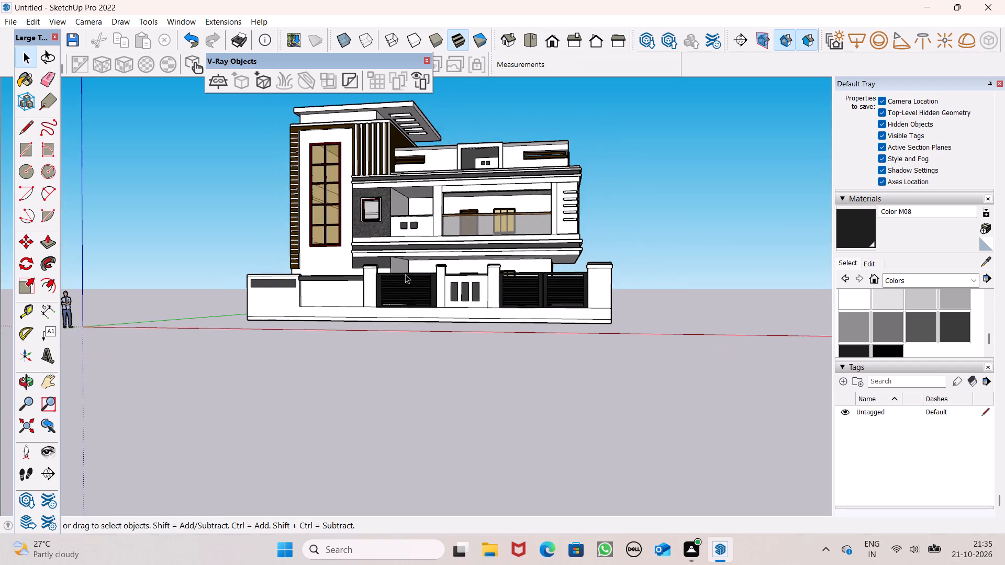
middle_drag(535, 295, 141, 343)
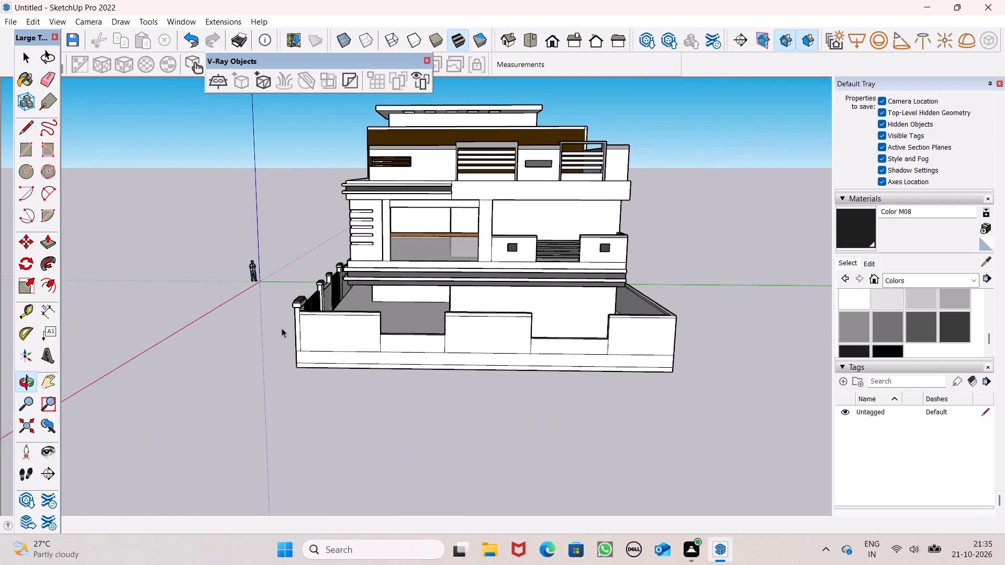
scroll(336, 342, up, 7)
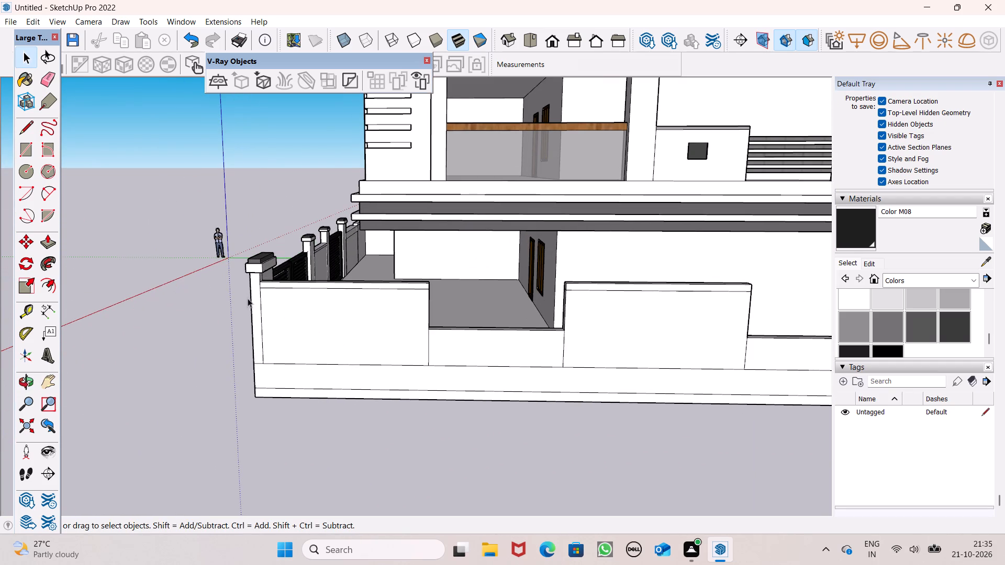
Draw an upright rectangle about 4' high and 1' 5" wide on the side compound wall's raised section beside the front corner pillar.
click(33, 144)
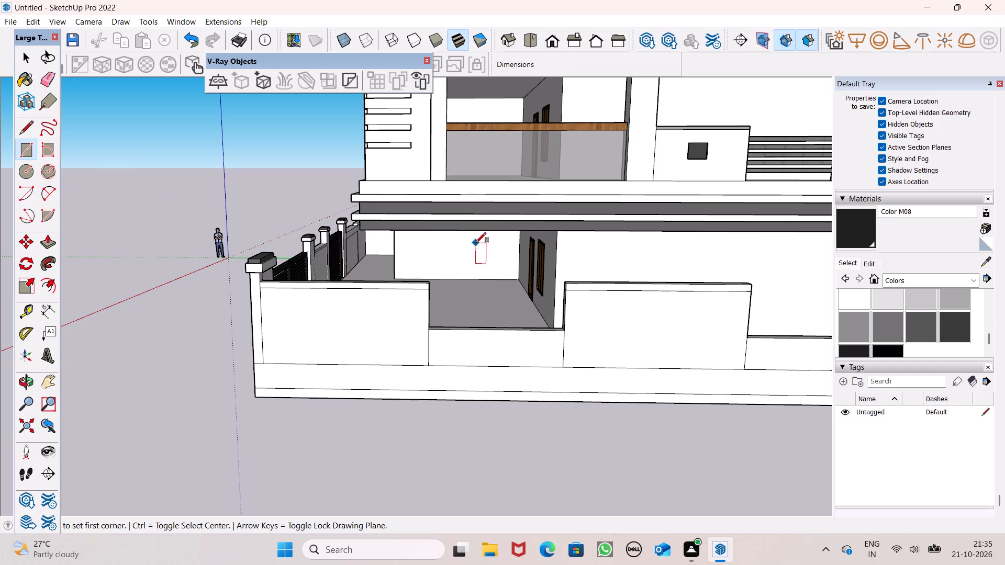
scroll(477, 243, down, 3)
middle_drag(488, 276, 490, 245)
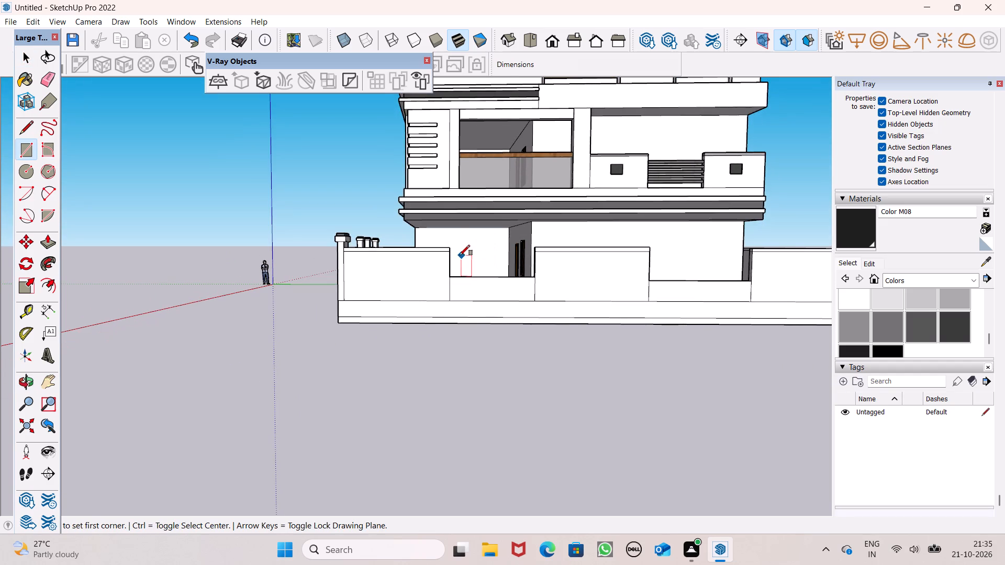
scroll(459, 255, up, 4)
scroll(454, 257, down, 3)
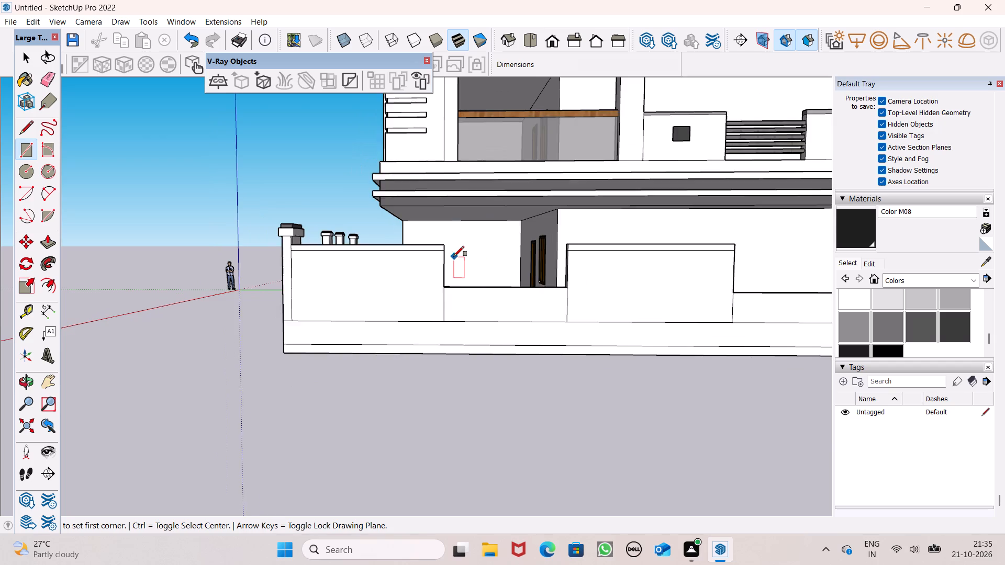
scroll(451, 259, down, 1)
scroll(377, 292, up, 2)
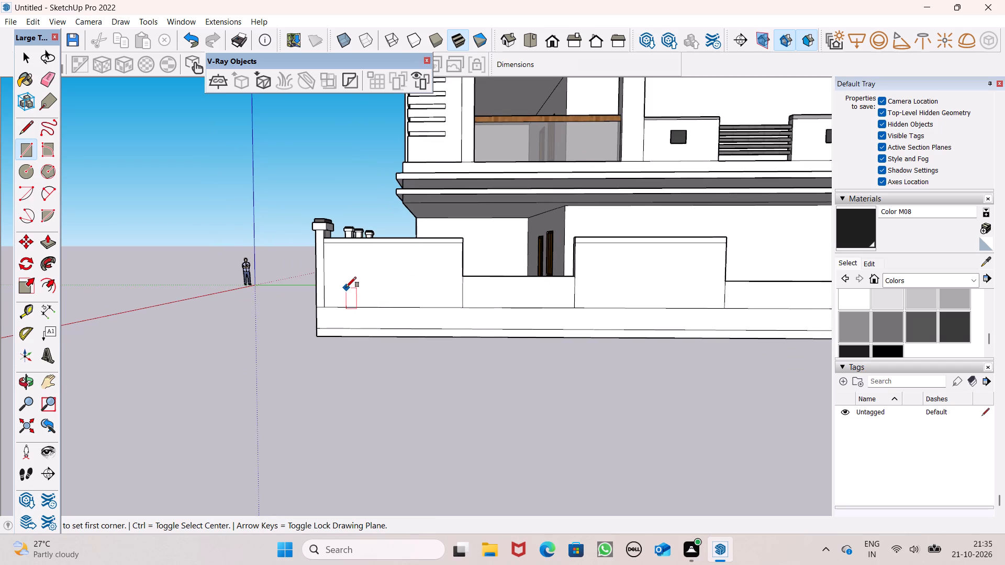
scroll(346, 287, up, 3)
scroll(422, 271, up, 1)
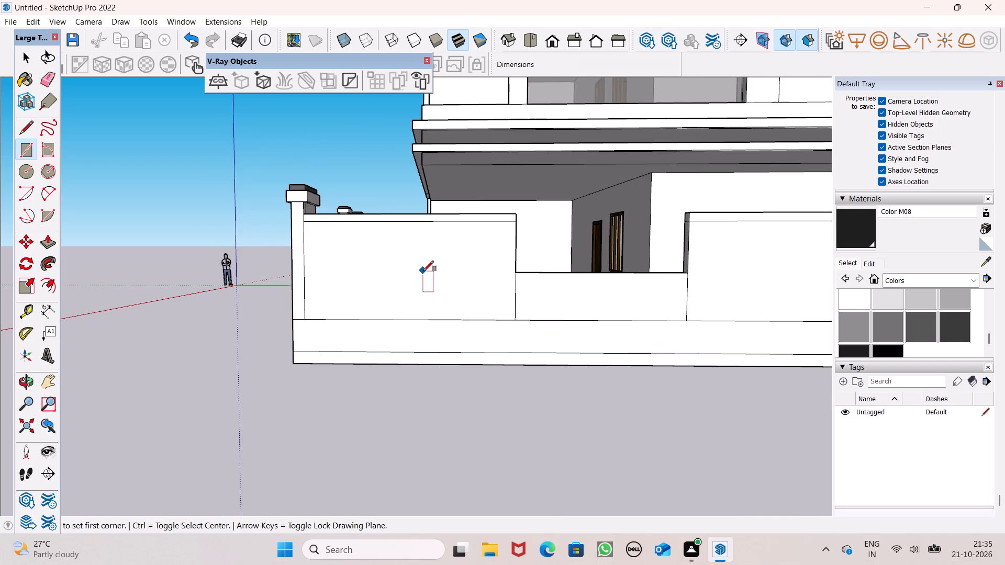
scroll(423, 271, up, 1)
scroll(410, 268, down, 1)
middle_drag(456, 272, 449, 290)
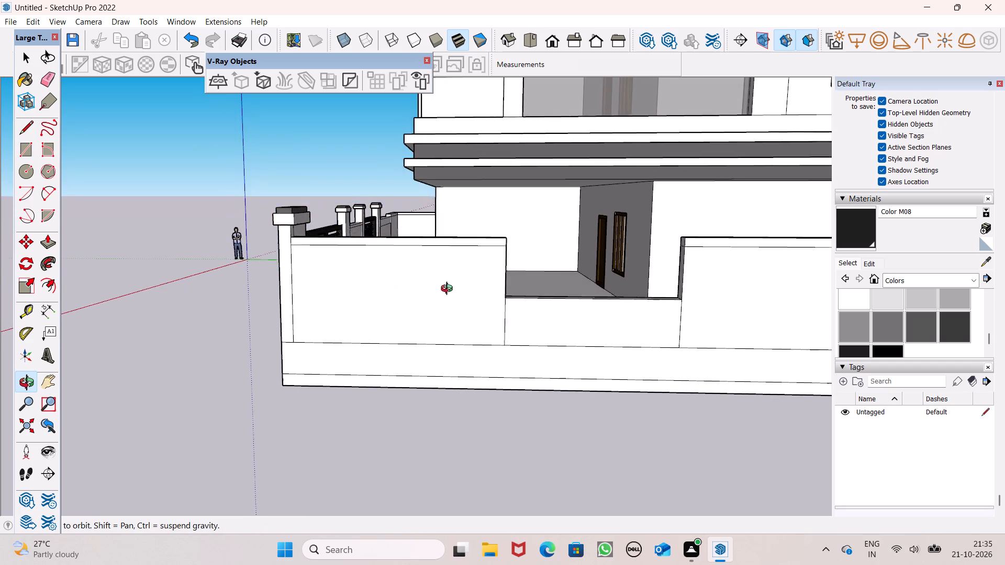
middle_drag(449, 290, 453, 278)
scroll(368, 275, up, 4)
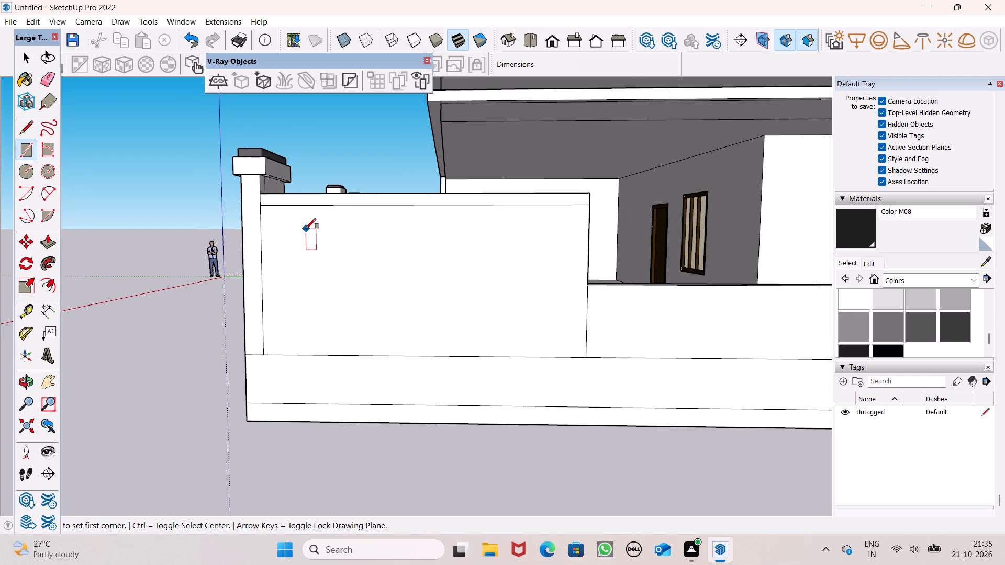
click(306, 229)
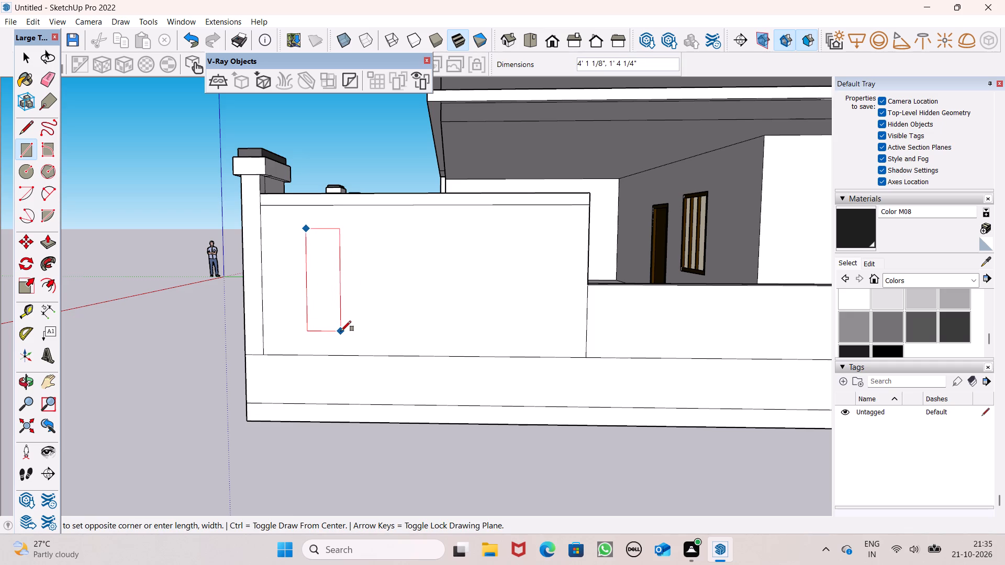
scroll(343, 333, up, 1)
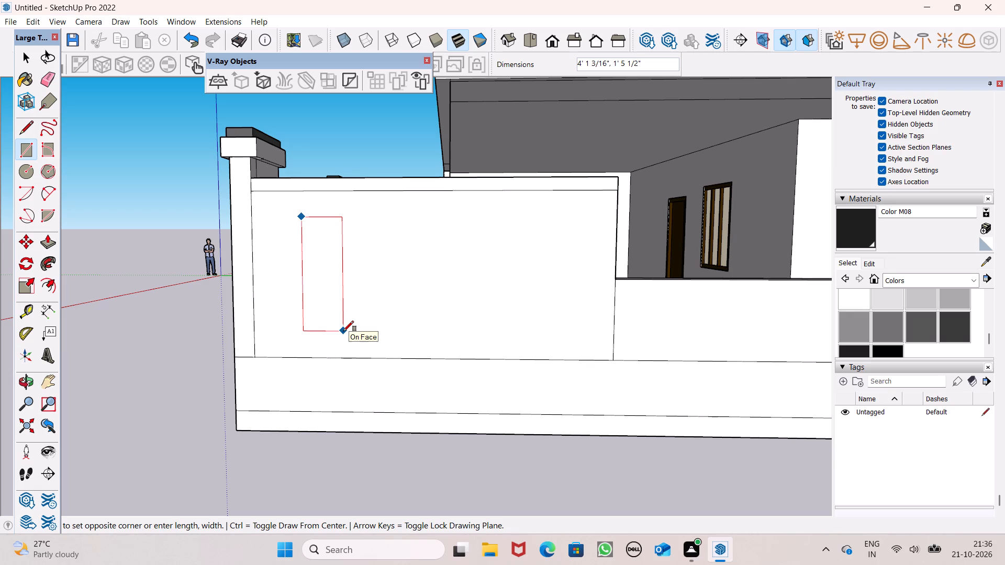
click(340, 329)
key(space)
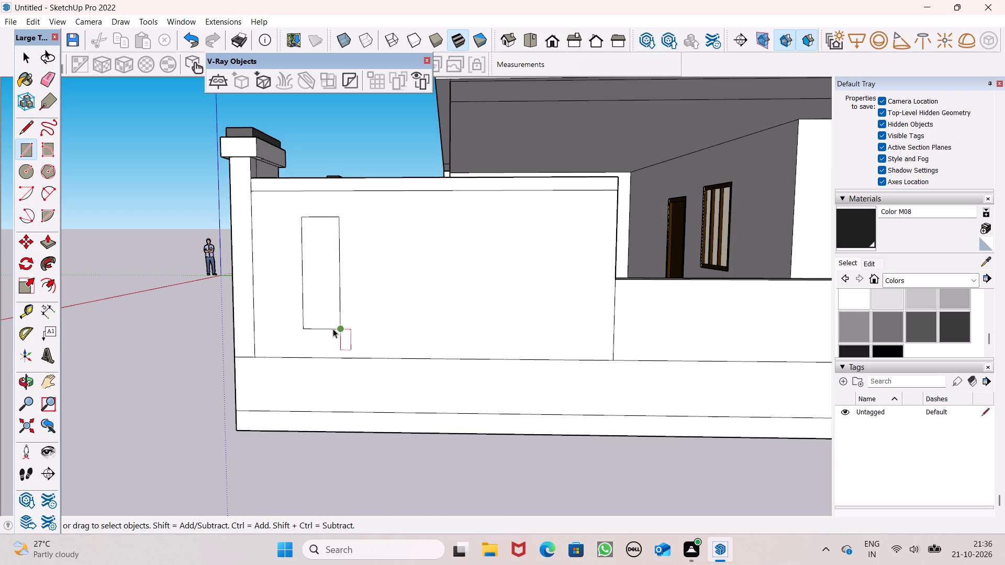
Copy the upright rectangle three times along the same raised wall section to make a row of four evenly spaced panels.
double_click(327, 321)
key(m)
key(Return)
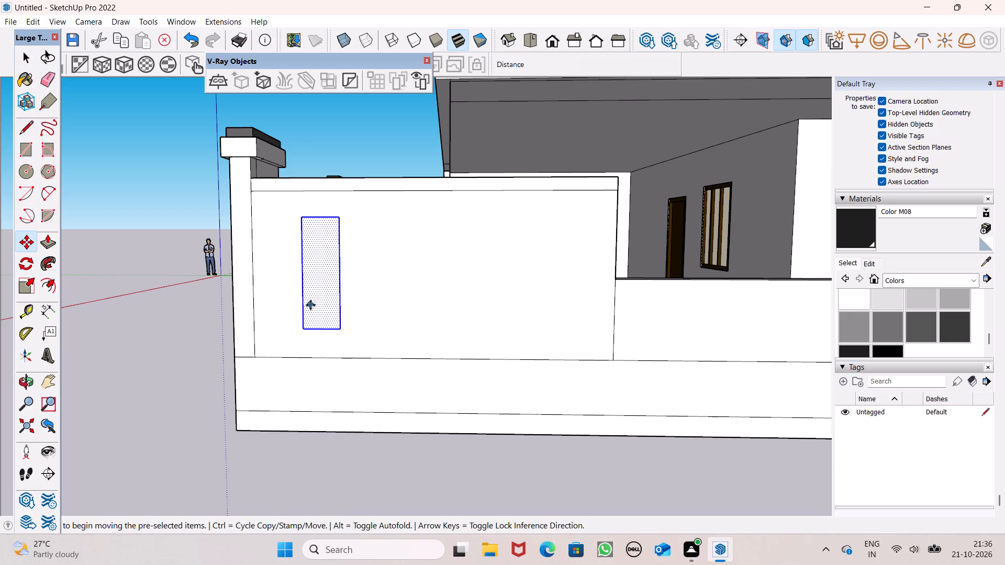
ctrl+drag(340, 326, 389, 326)
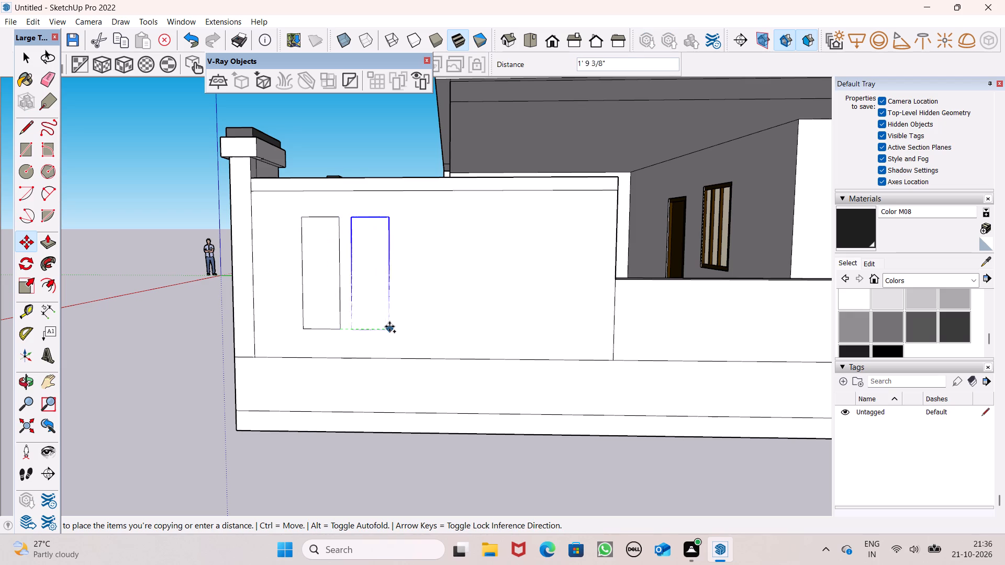
ctrl+drag(389, 326, 433, 325)
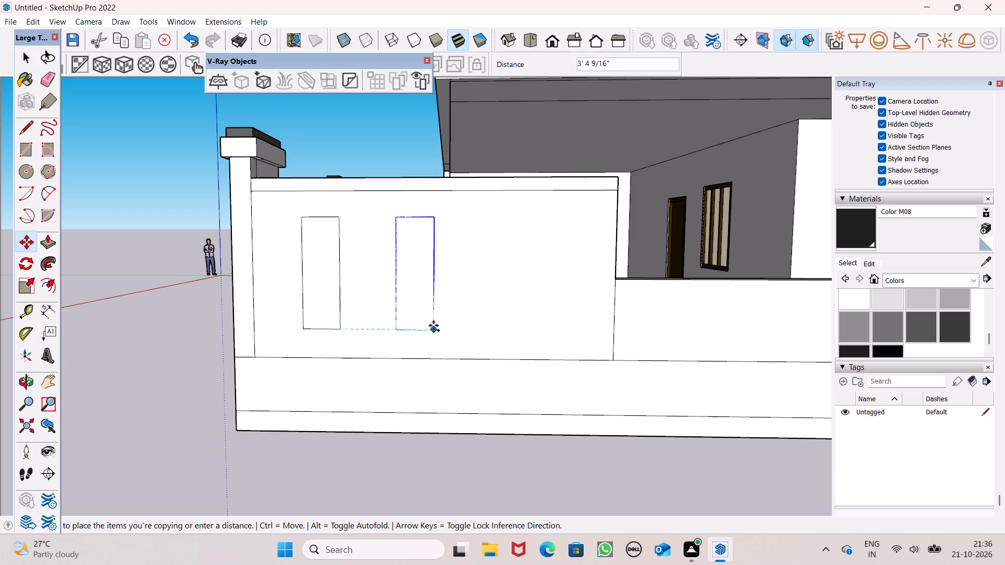
ctrl+drag(433, 325, 407, 324)
drag(409, 331, 449, 335)
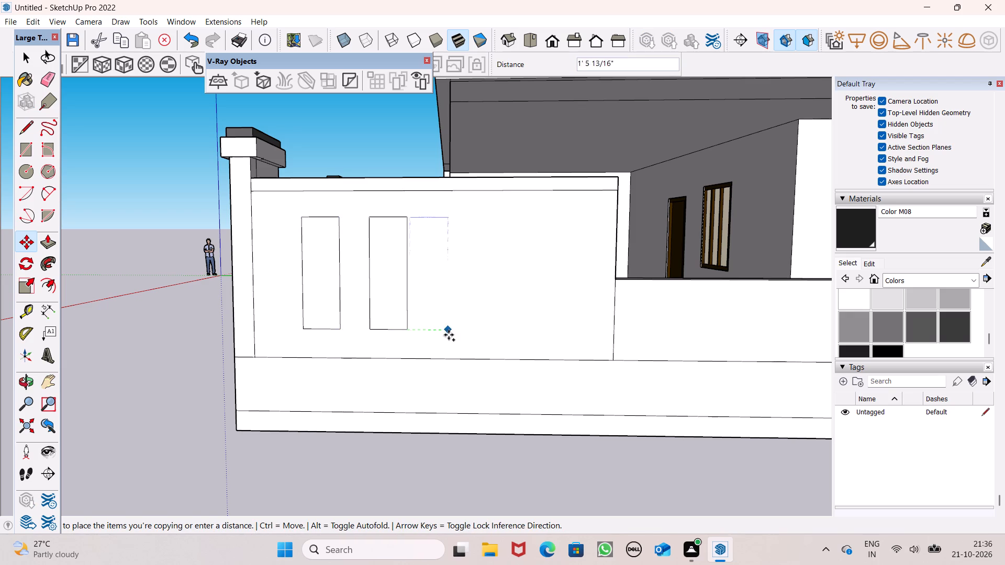
drag(449, 335, 476, 334)
drag(476, 332, 537, 327)
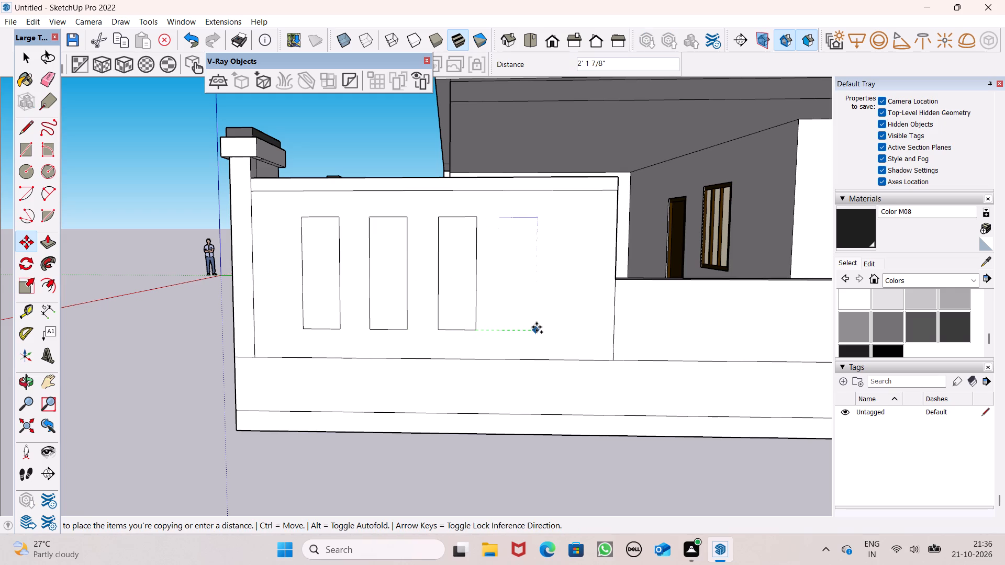
drag(537, 327, 542, 327)
scroll(488, 308, down, 4)
key(space)
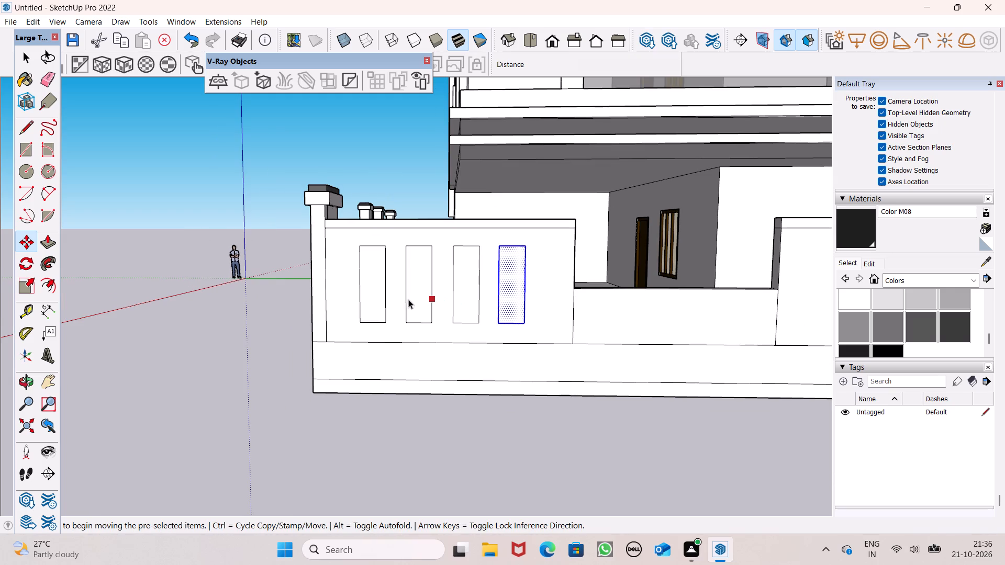
click(250, 293)
Copy the last panel of the row onto the side compound wall's middle raised section, near its edge facing the first row.
scroll(238, 287, down, 1)
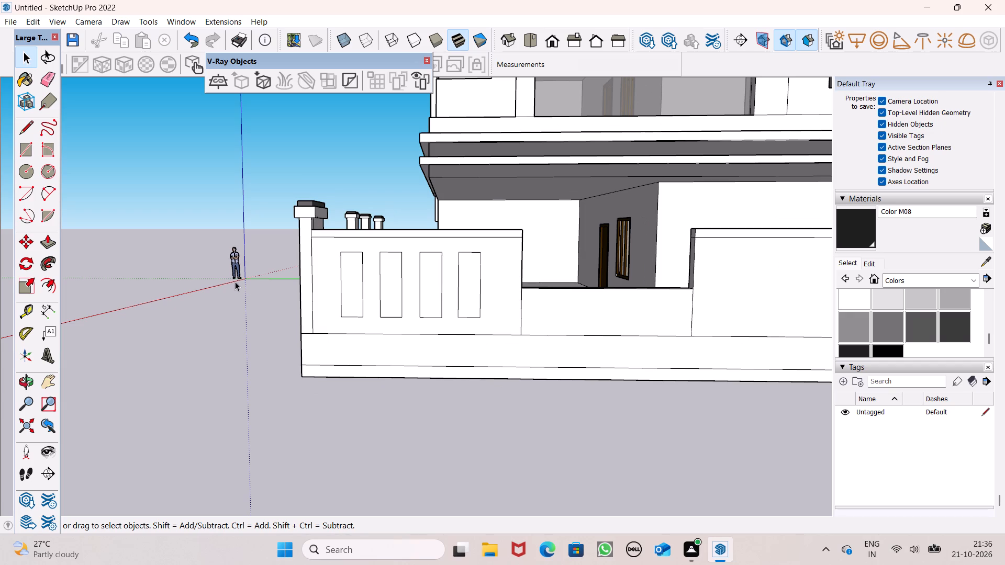
scroll(216, 282, down, 5)
scroll(548, 286, up, 5)
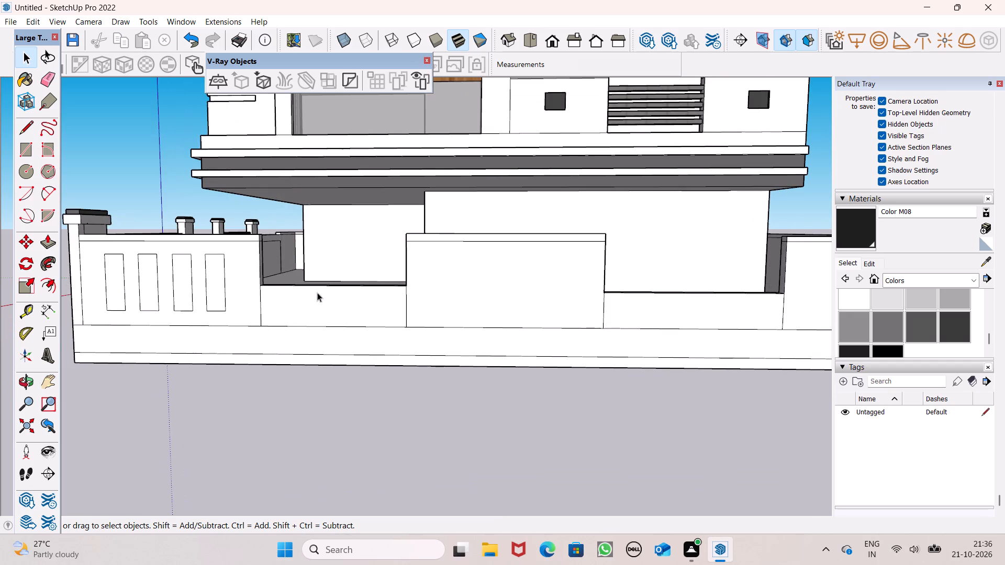
double_click(211, 285)
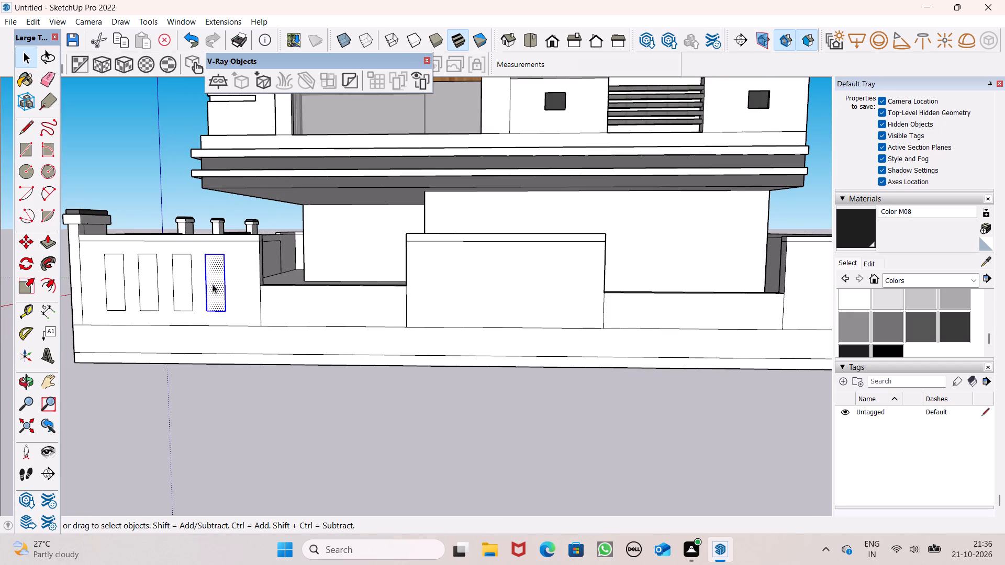
key(m)
key(Return)
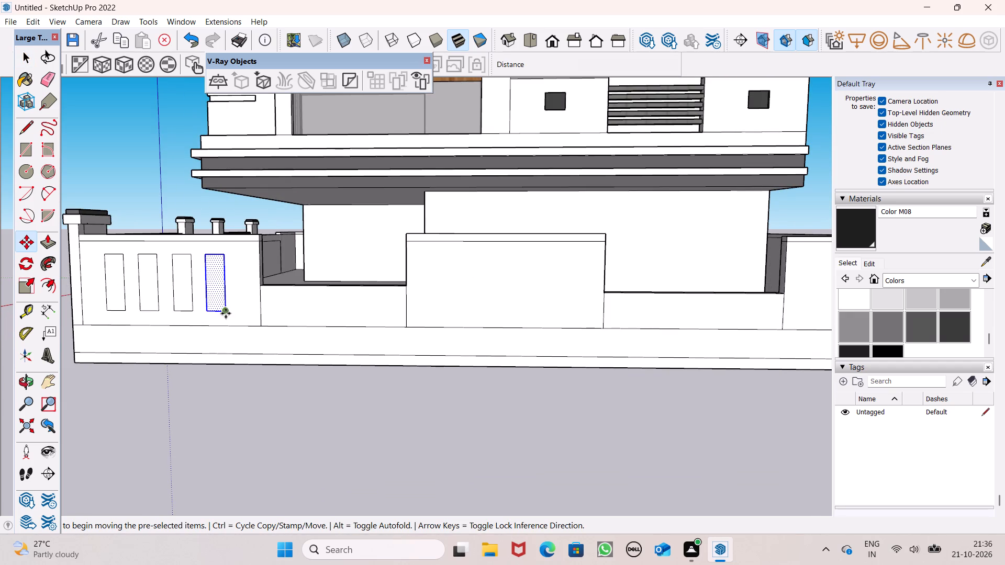
drag(228, 311, 440, 304)
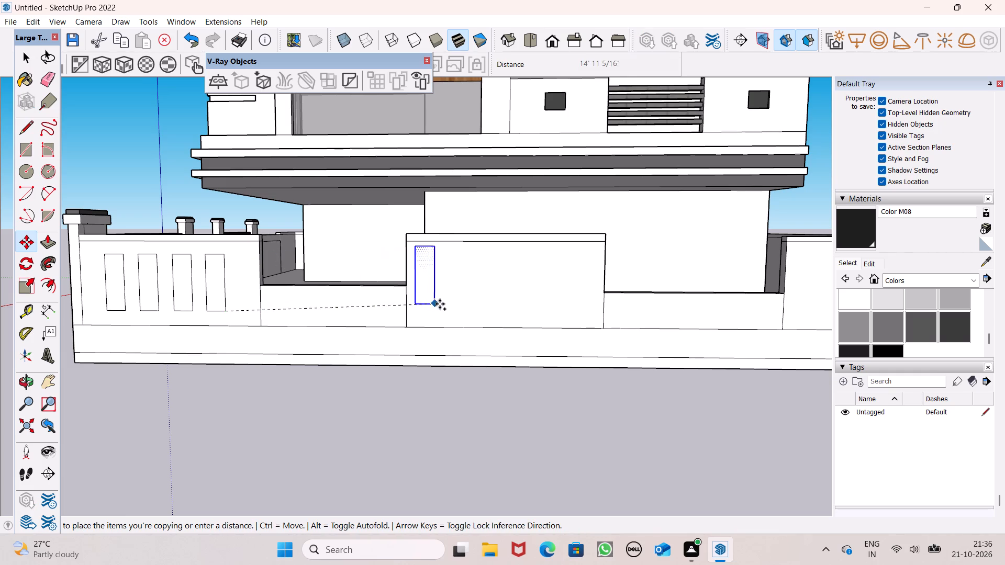
drag(440, 304, 442, 310)
Move the copied panel about 5" inward from the edge of the middle raised section.
middle_drag(543, 324, 536, 330)
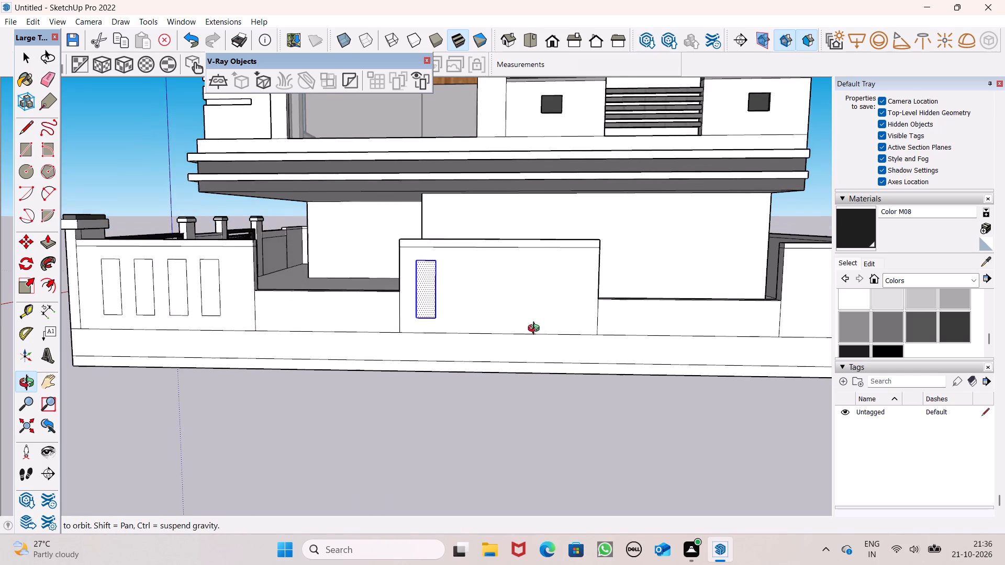
middle_drag(536, 330, 535, 330)
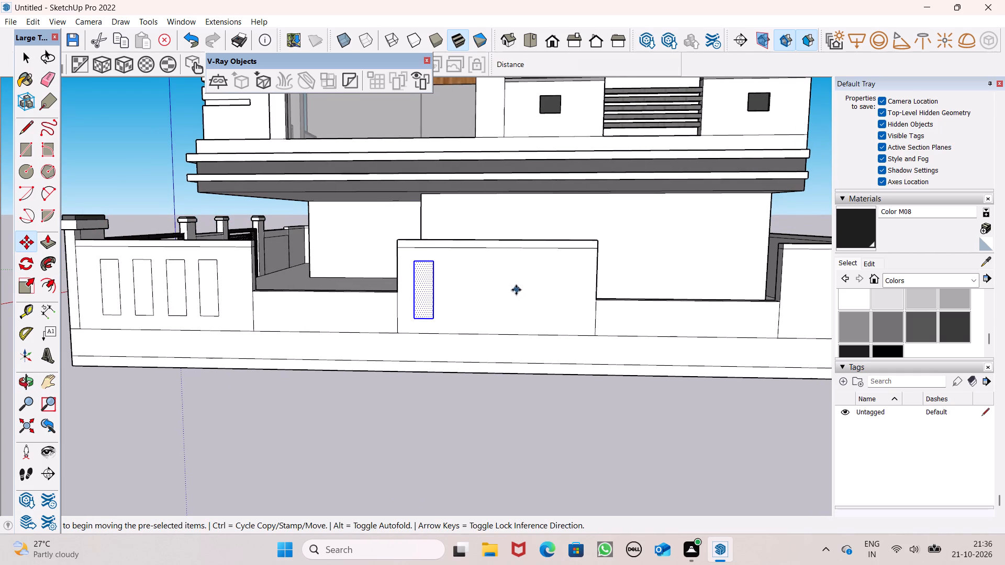
scroll(501, 282, up, 4)
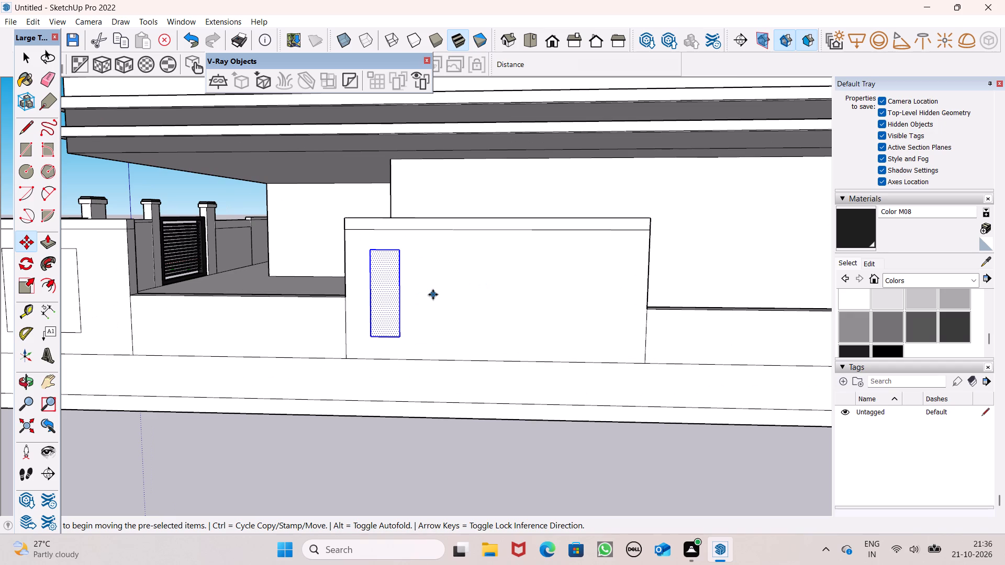
scroll(433, 295, down, 3)
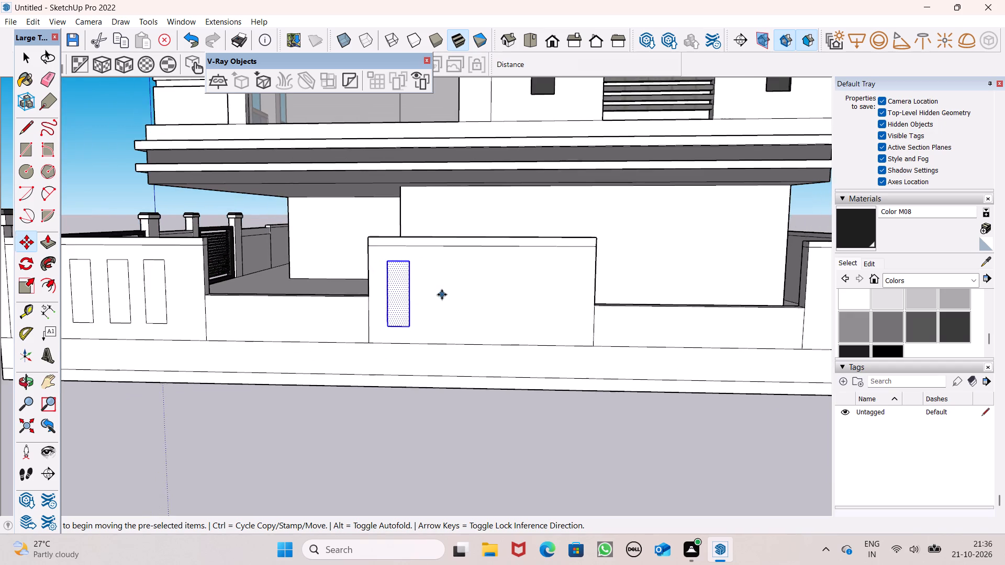
middle_click(438, 304)
scroll(430, 306, up, 4)
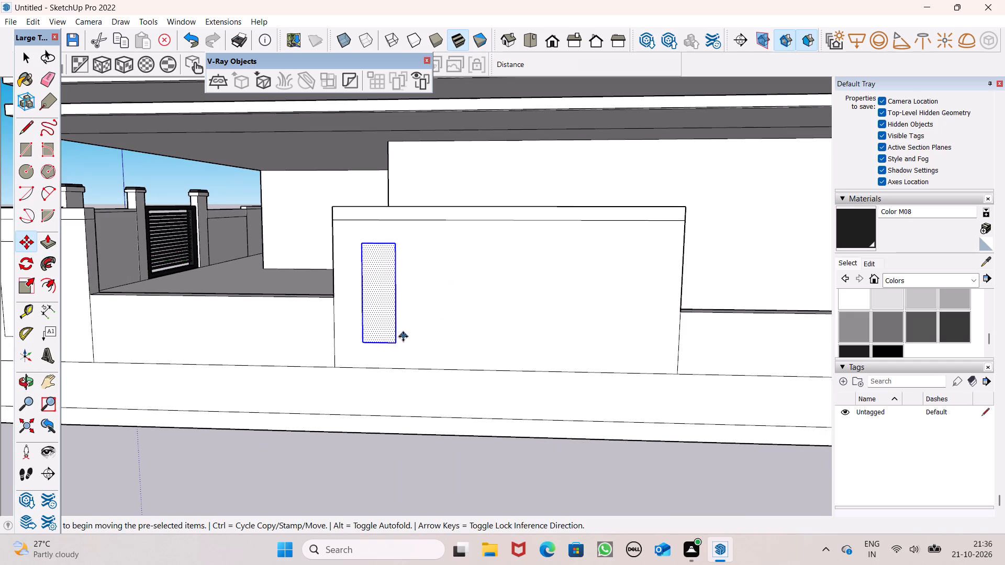
drag(396, 342, 405, 342)
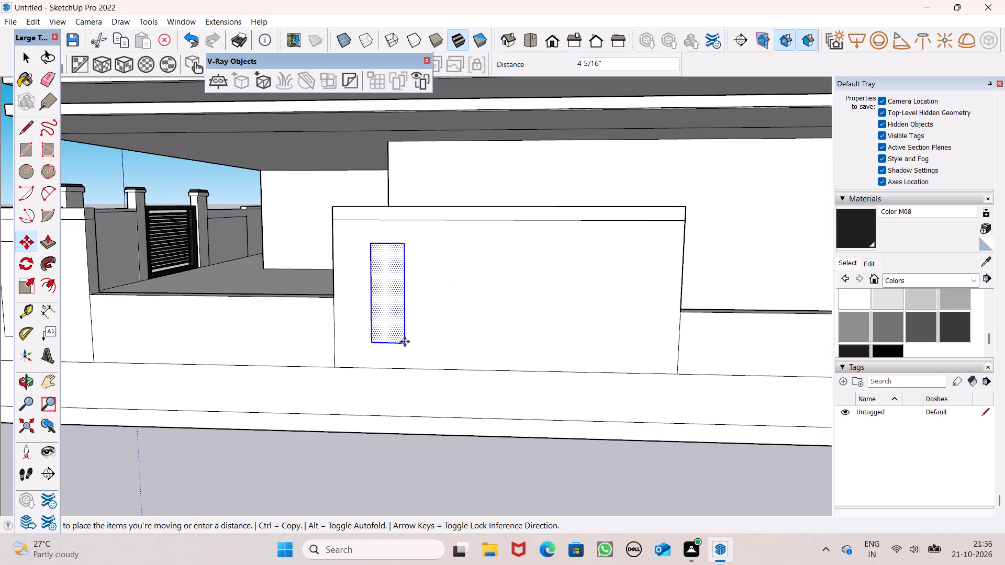
drag(405, 342, 407, 342)
drag(406, 341, 406, 341)
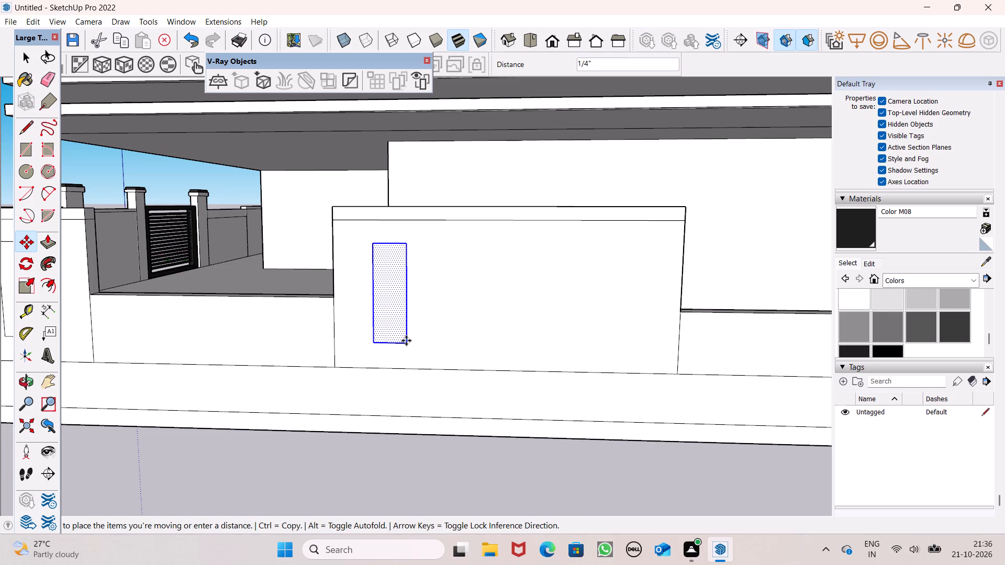
Copy the panel three times along the middle raised section at spacings of about 2' 2" to form a row of four.
drag(406, 341, 455, 340)
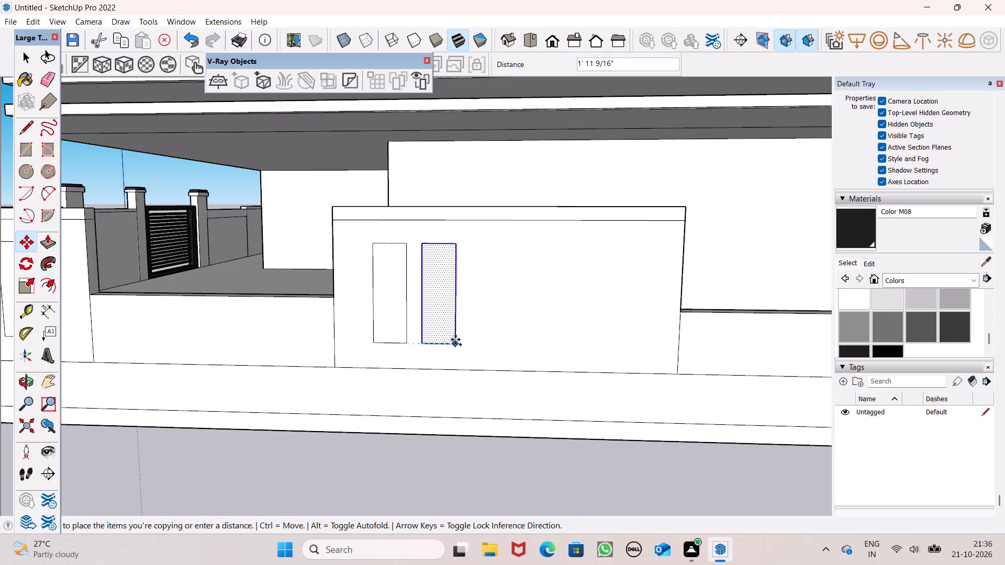
drag(455, 340, 461, 340)
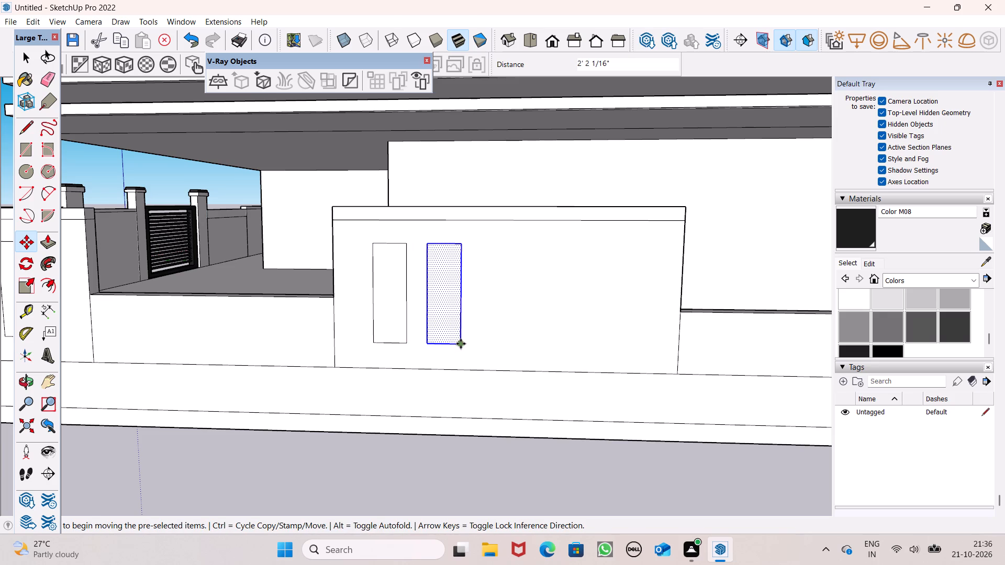
drag(461, 344, 513, 349)
drag(513, 345, 564, 345)
drag(565, 346, 565, 345)
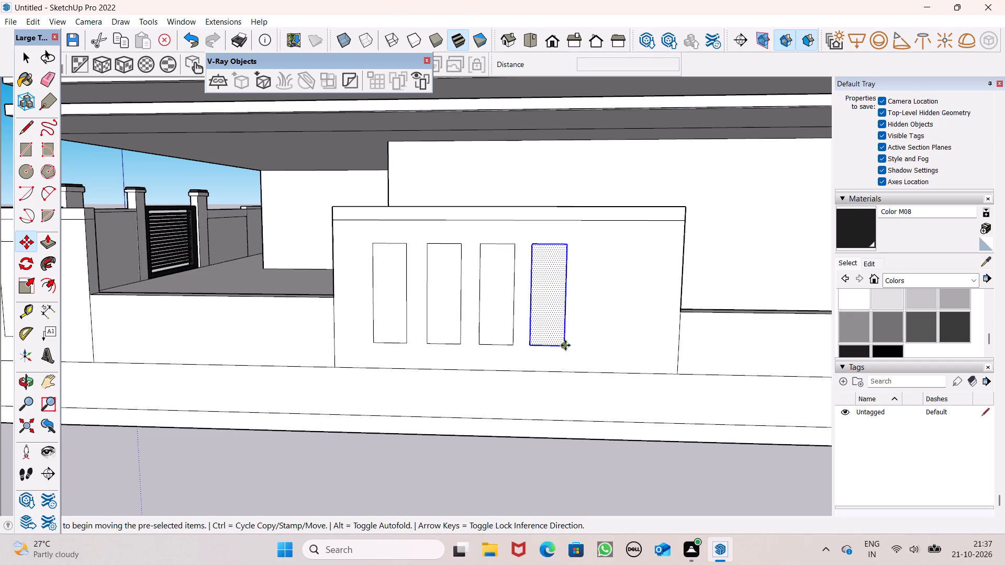
Copy the last panel about 2' further along the side wall's middle raised section, extending the row to five panels.
drag(565, 345, 615, 345)
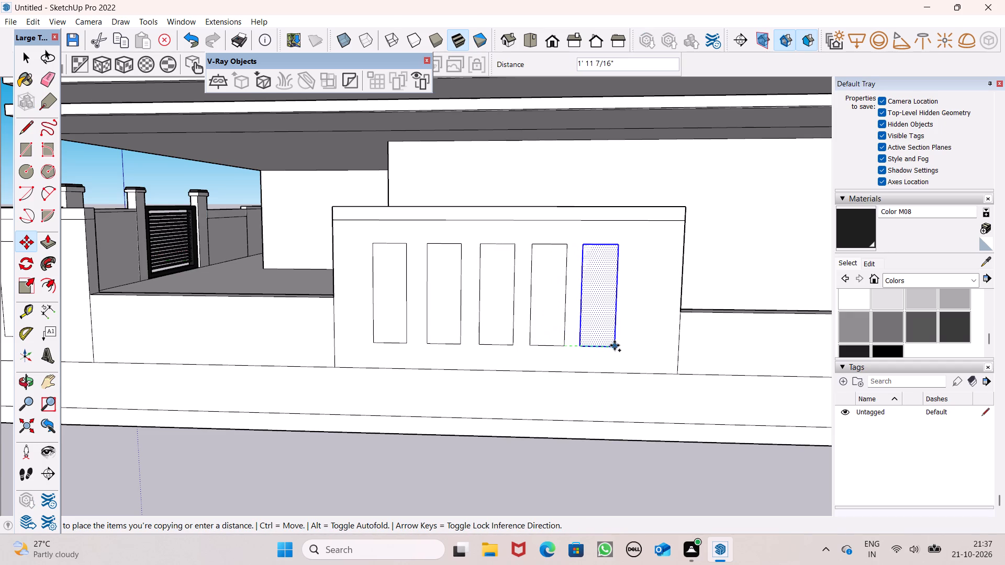
drag(615, 345, 616, 345)
scroll(493, 288, down, 5)
scroll(574, 319, up, 4)
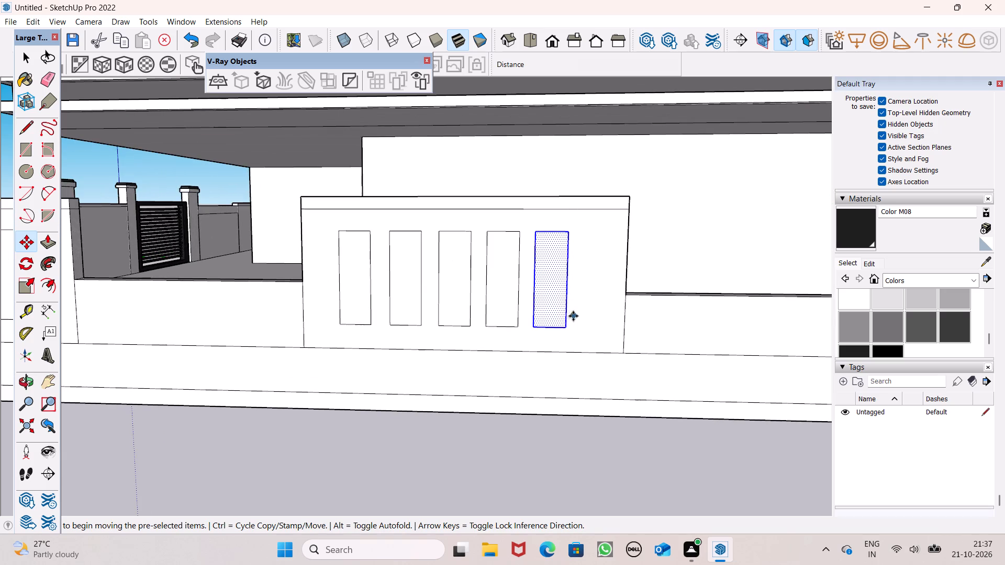
key(space)
scroll(536, 279, down, 5)
click(544, 408)
scroll(442, 343, down, 4)
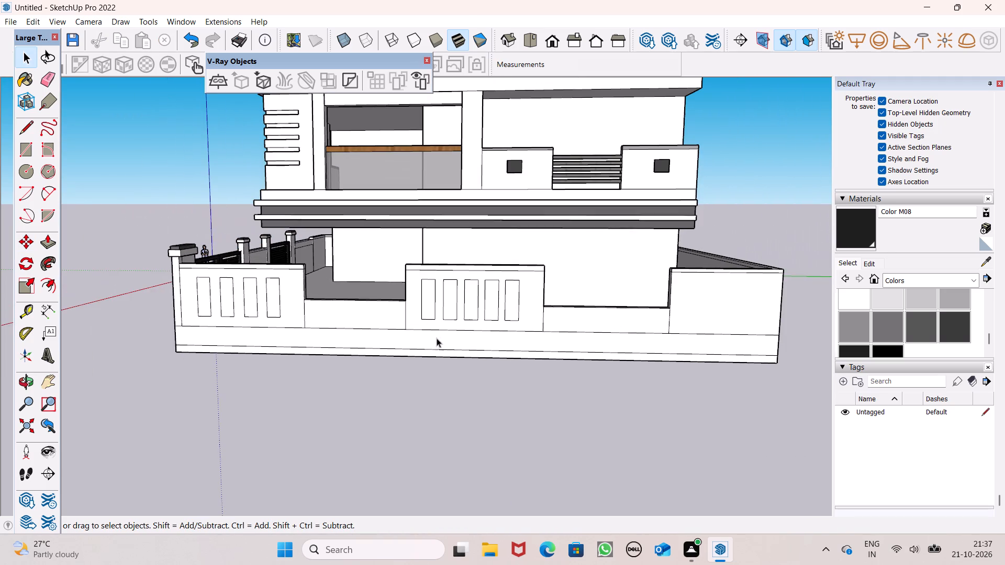
Copy the fifth panel about 17' onto the side wall's end raised section and adjust its position near that section's inner edge.
scroll(639, 327, up, 4)
scroll(496, 310, up, 5)
scroll(397, 296, down, 4)
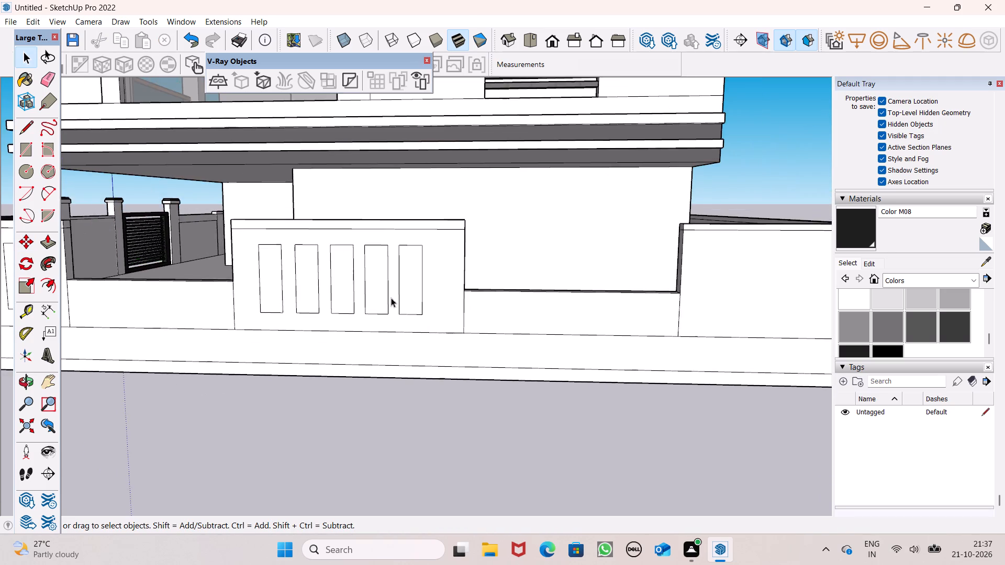
scroll(389, 297, down, 2)
scroll(474, 305, down, 1)
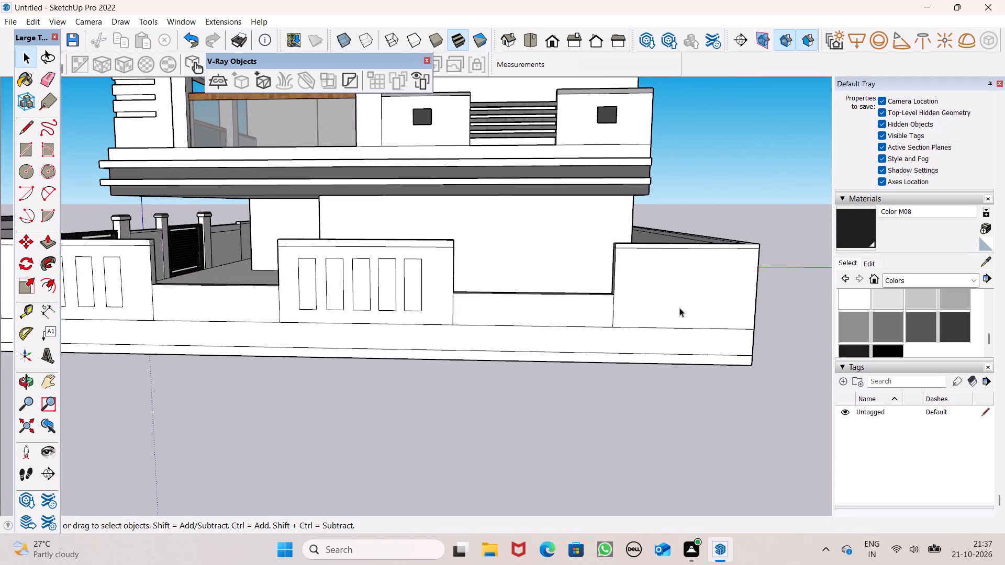
scroll(680, 307, up, 2)
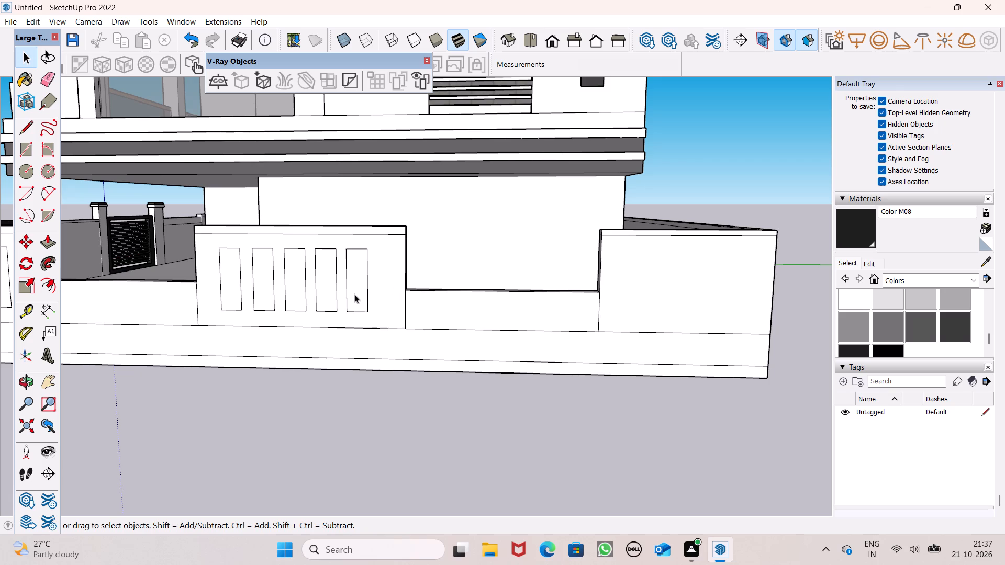
double_click(354, 294)
scroll(271, 295, down, 1)
key(m)
key(Return)
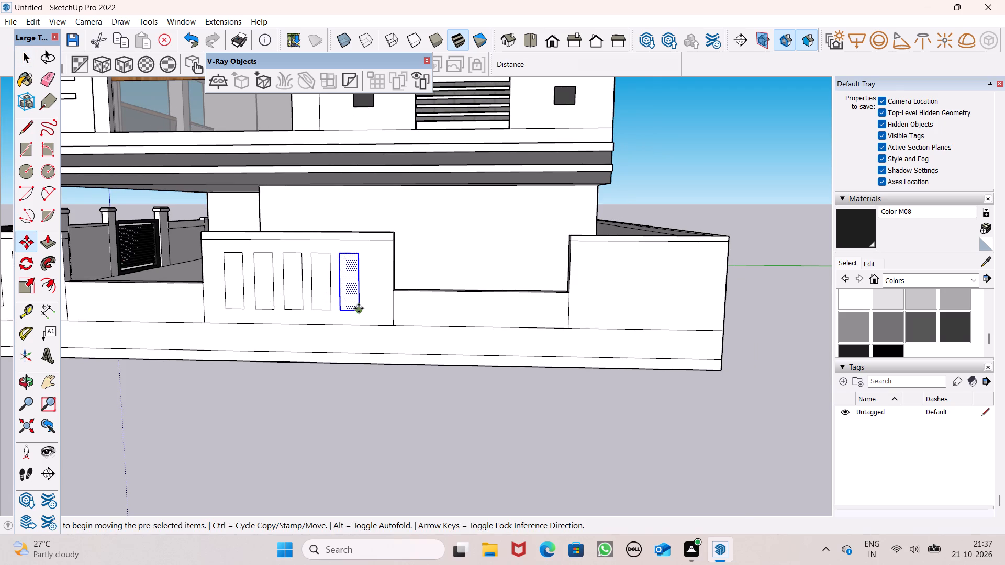
drag(359, 309, 609, 320)
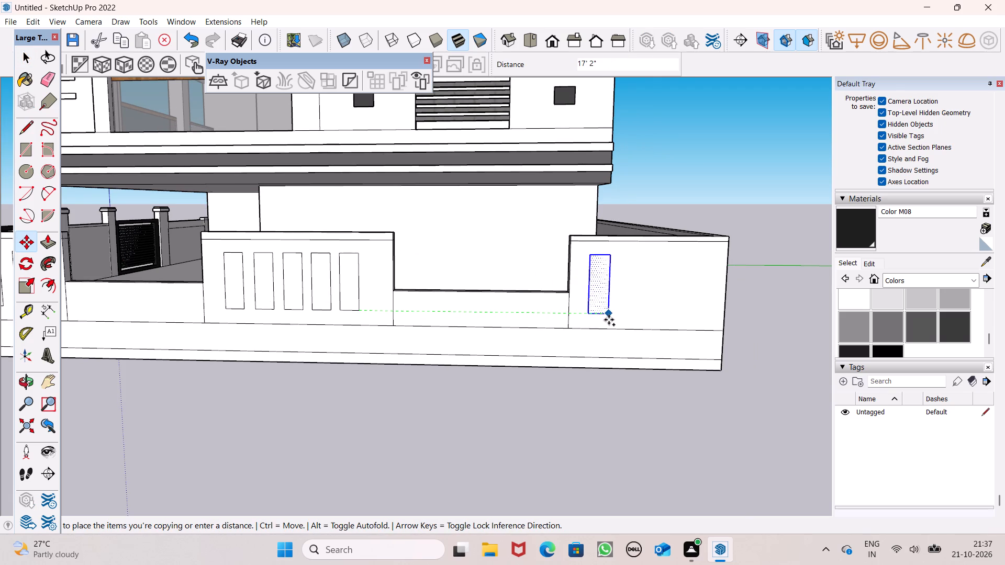
drag(609, 320, 611, 321)
click(612, 321)
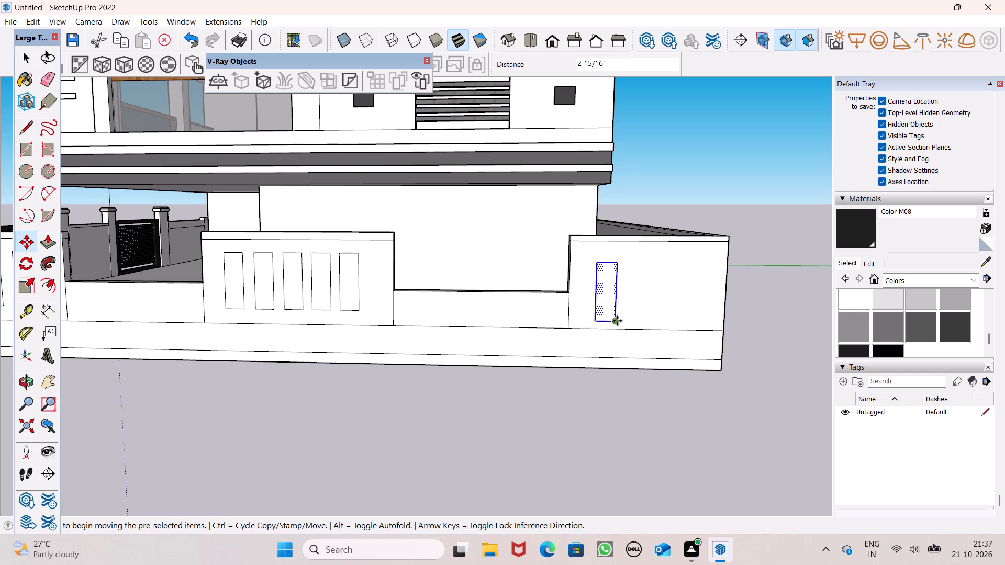
scroll(644, 308, up, 6)
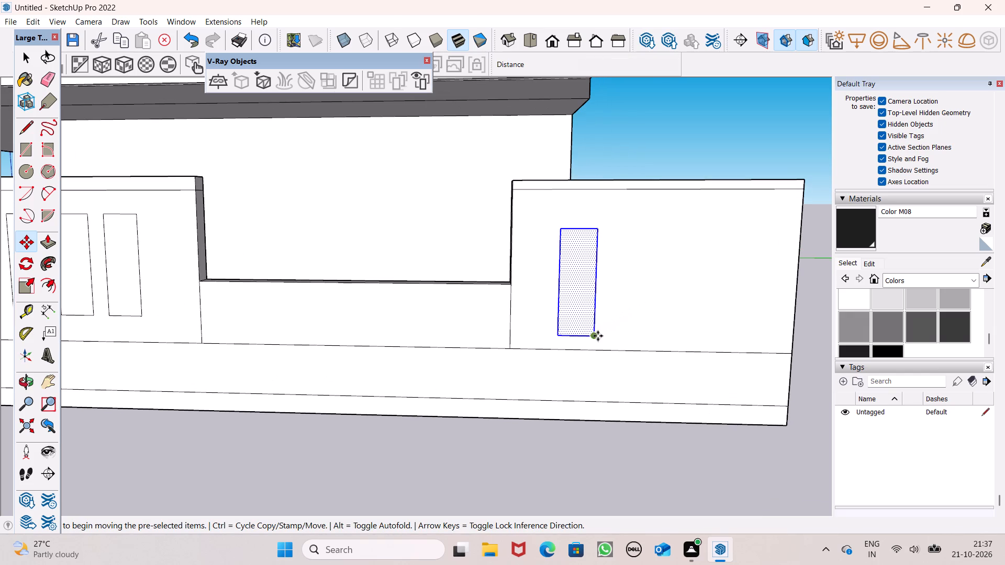
drag(597, 336, 597, 325)
Copy the panel three times along the end raised section at spacings of about 1' 10" to form a row of four.
drag(593, 324, 610, 322)
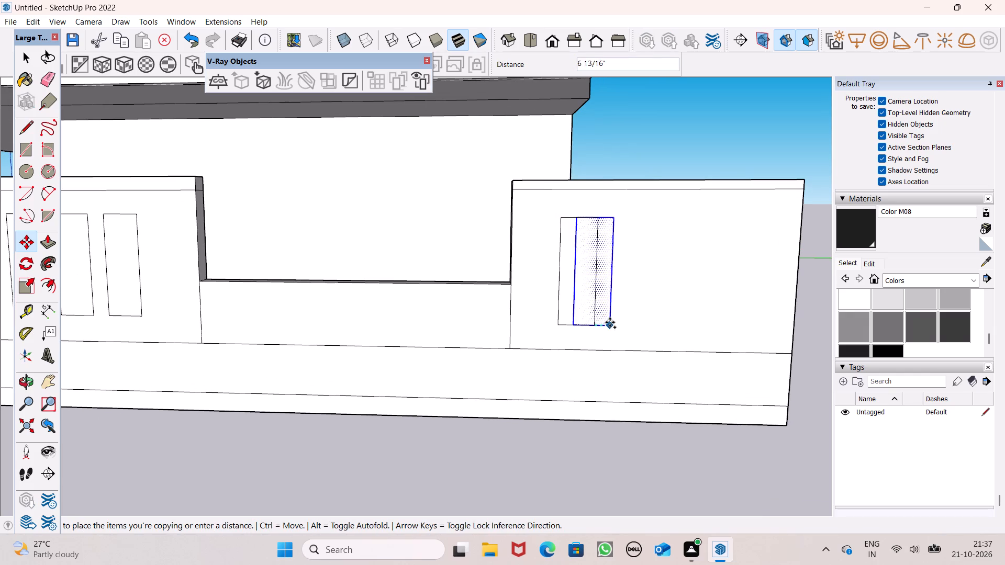
drag(610, 322, 644, 319)
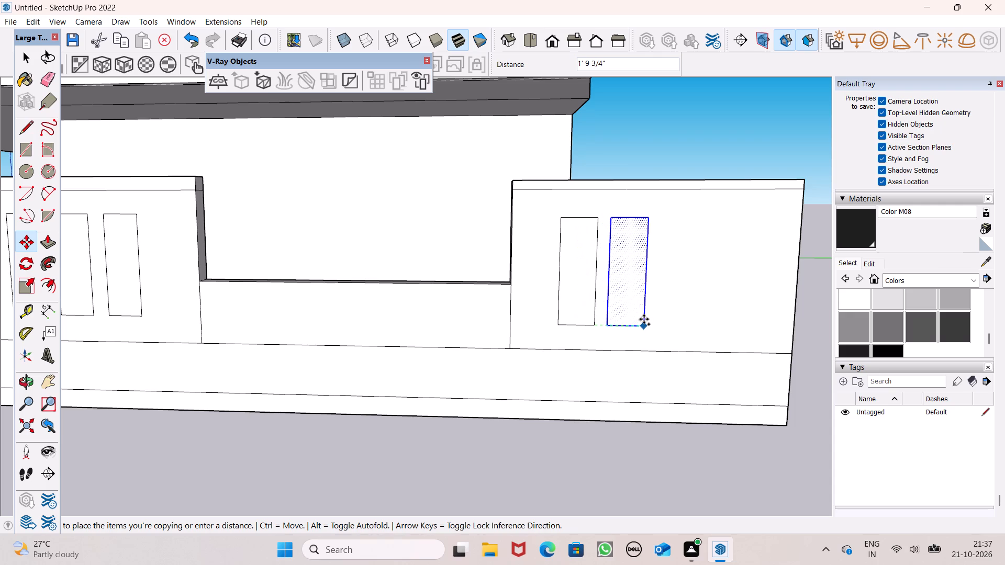
drag(644, 319, 644, 320)
drag(644, 325, 689, 322)
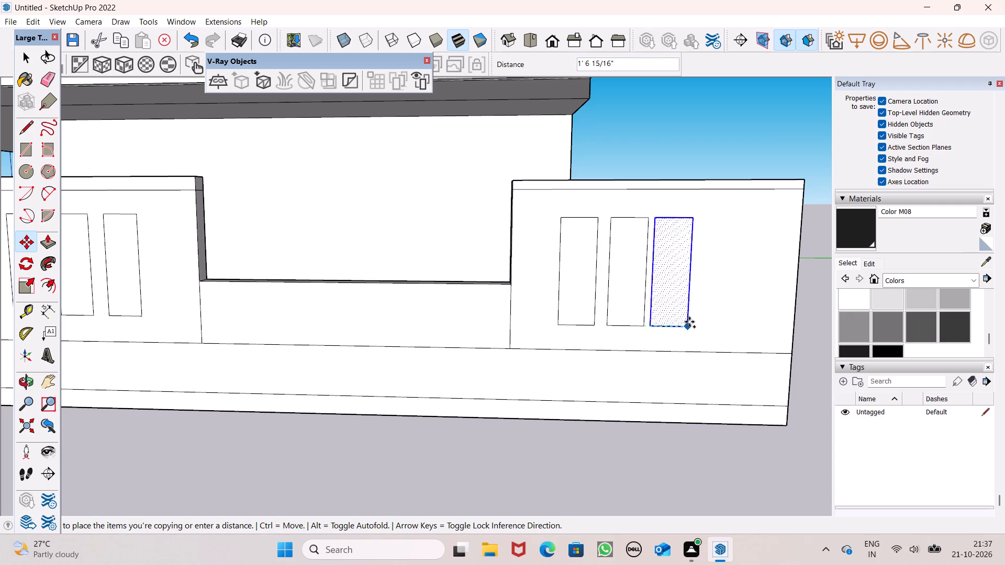
drag(689, 322, 695, 323)
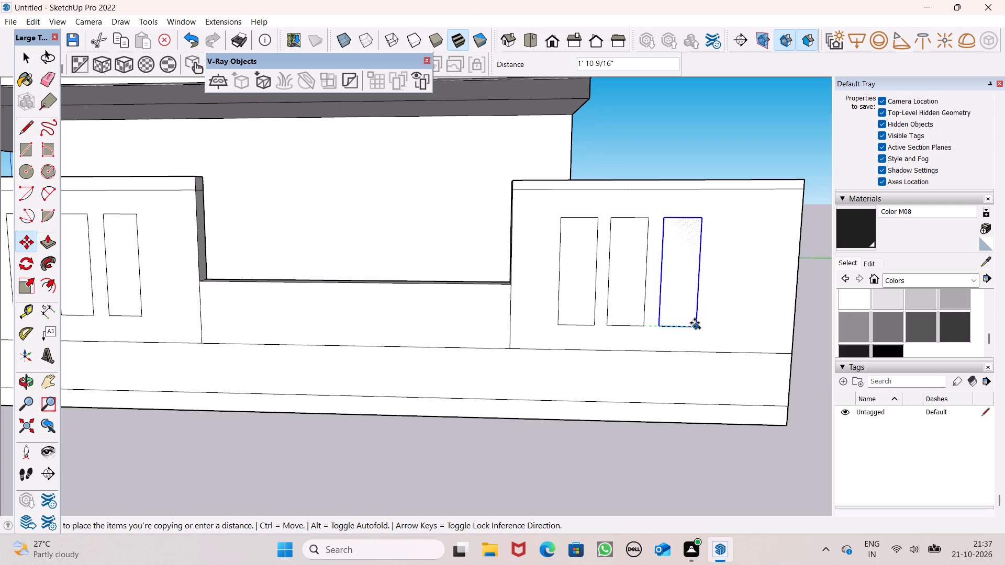
drag(695, 323, 694, 323)
drag(695, 324, 719, 325)
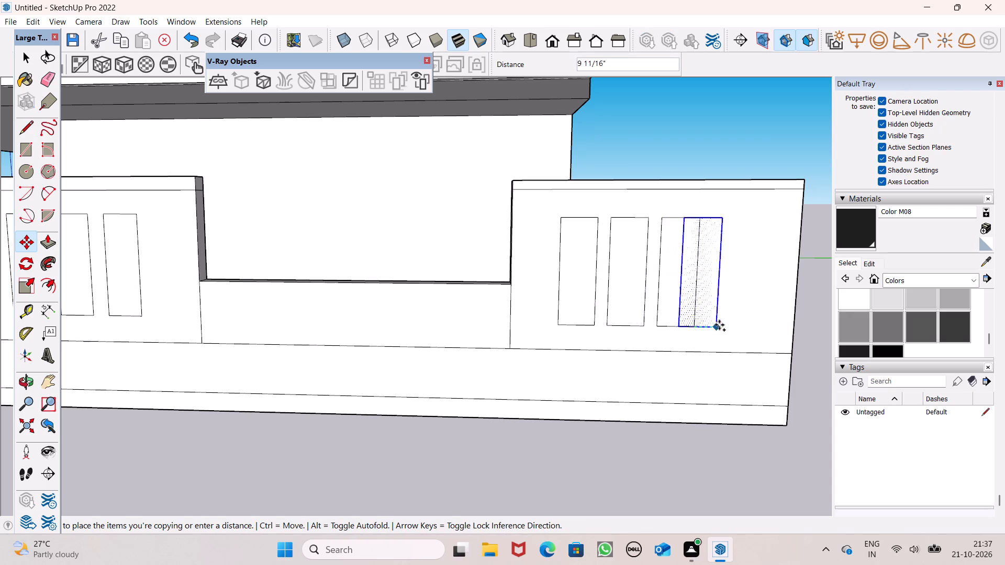
drag(719, 325, 743, 328)
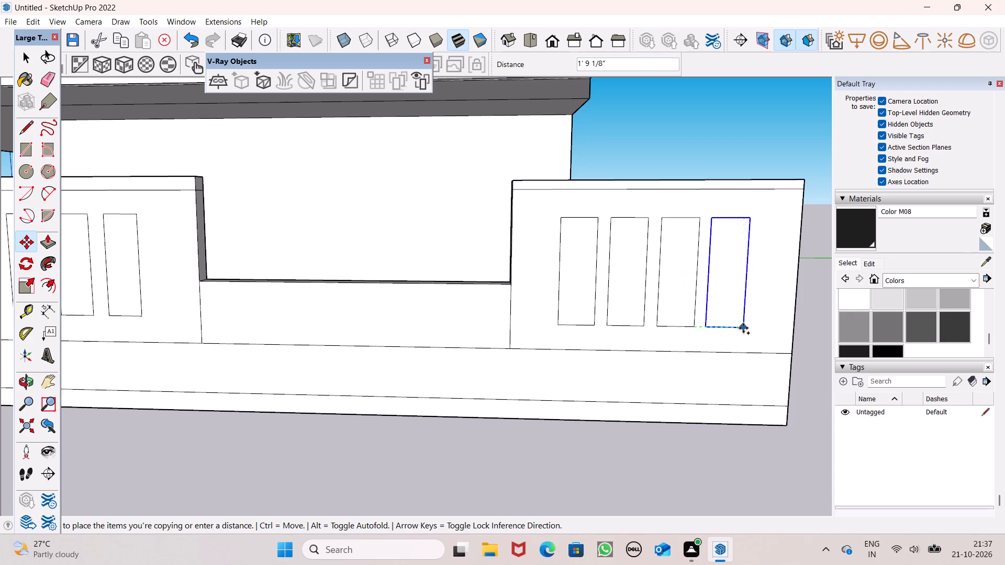
drag(743, 328, 744, 328)
key(space)
key(space)
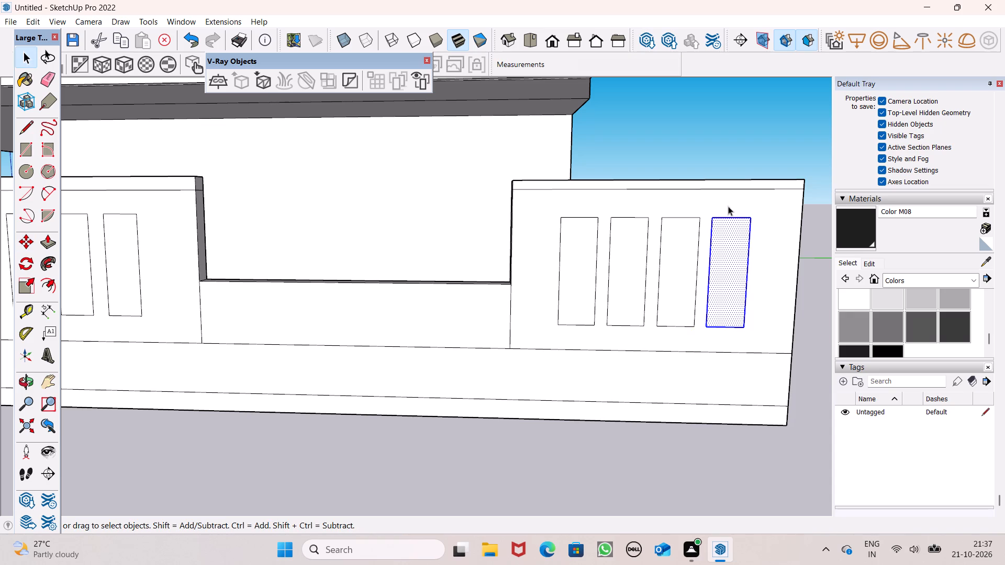
click(762, 115)
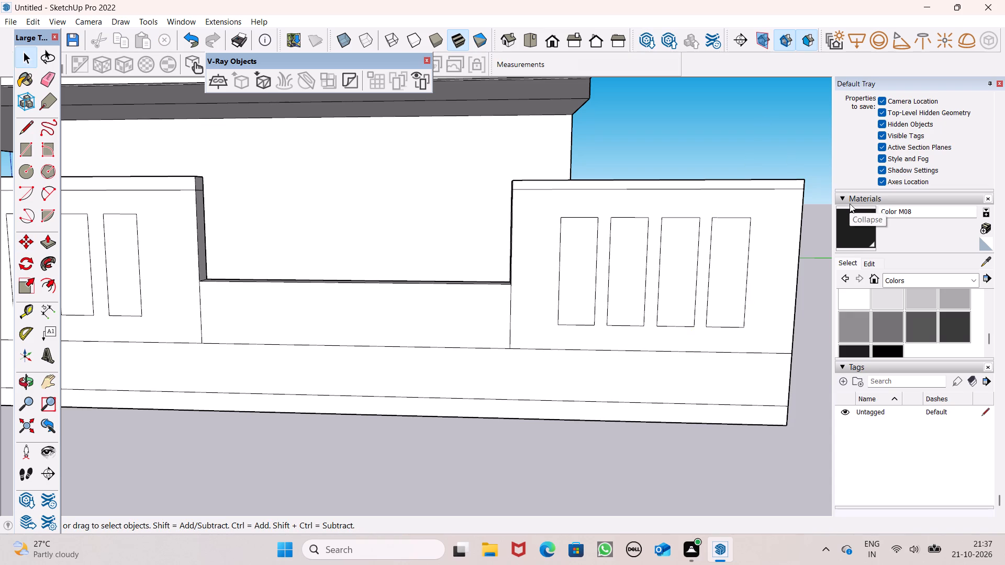
Paint the four panels on the end raised section with dark grey Color M07.
click(861, 229)
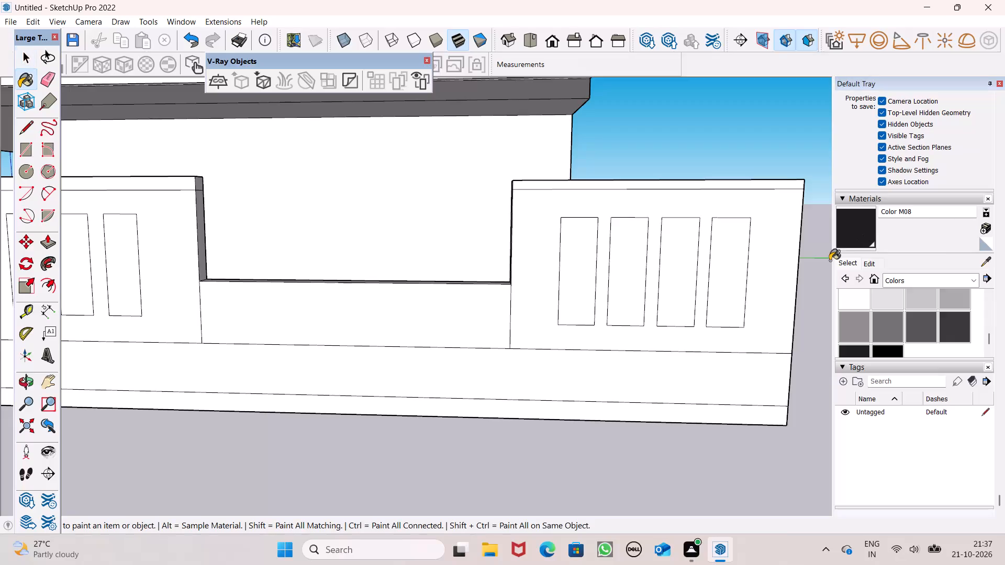
scroll(767, 292, up, 4)
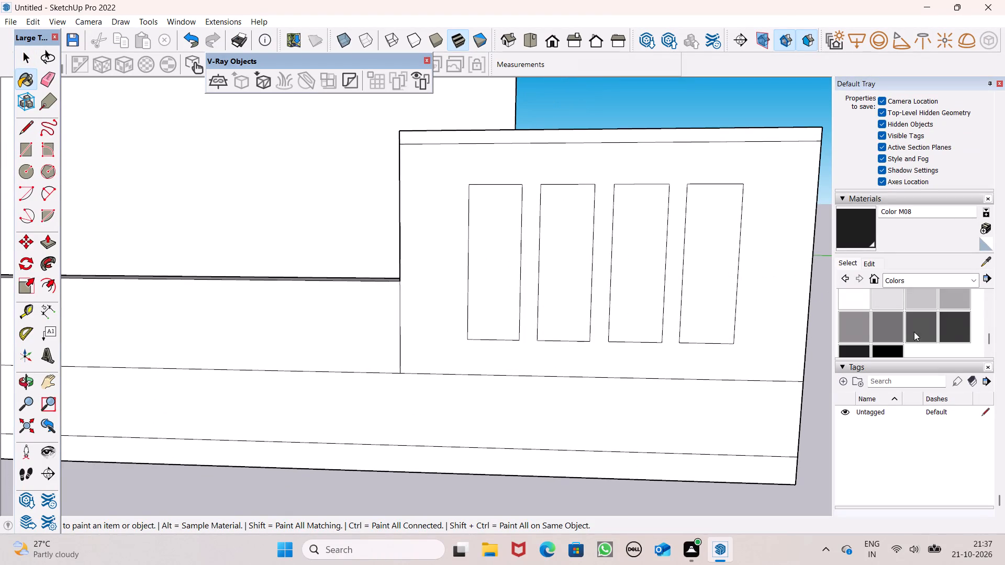
click(957, 330)
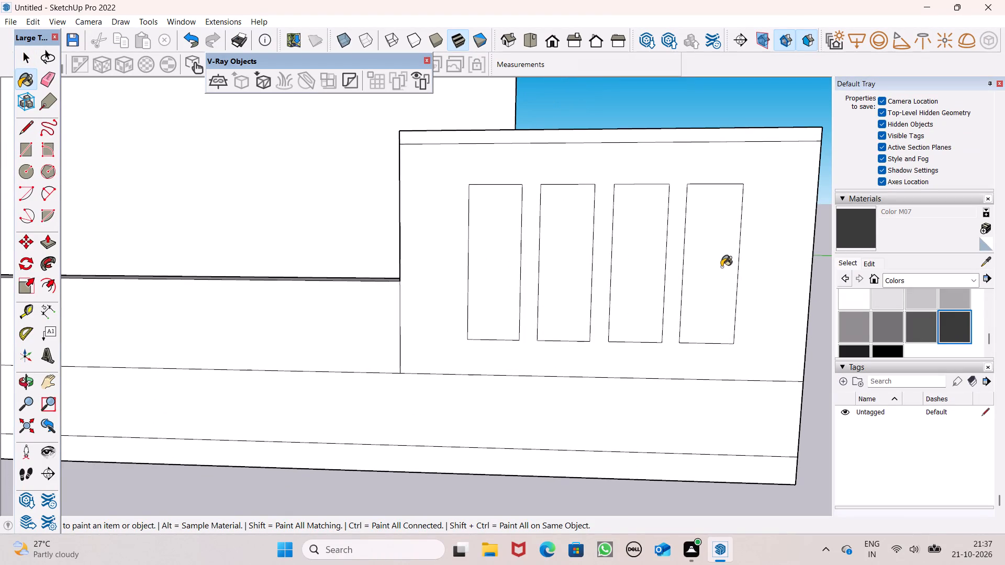
click(702, 263)
click(631, 264)
click(566, 275)
click(507, 268)
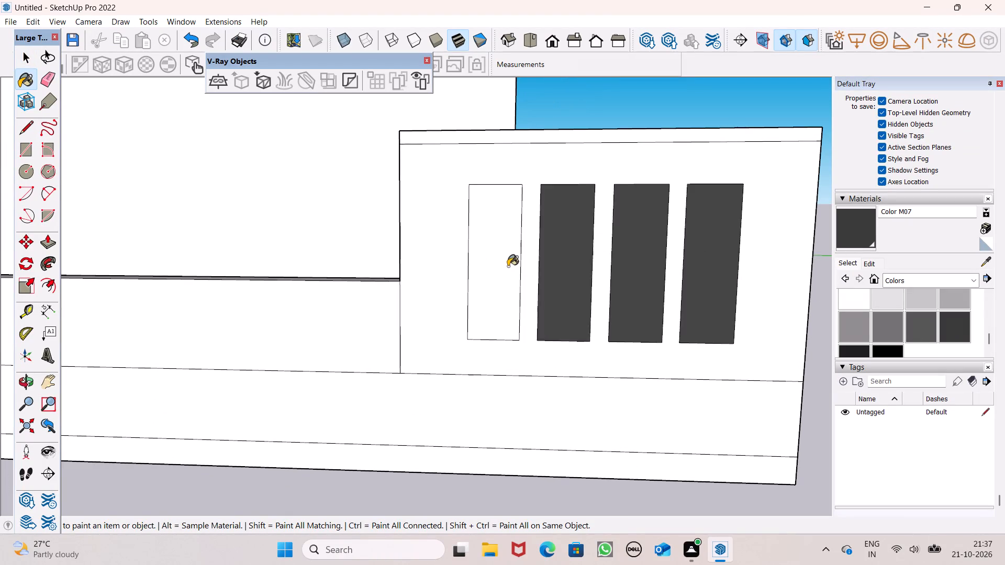
Paint the five panels on the middle raised section with Color M07.
scroll(755, 216, down, 11)
scroll(272, 216, up, 5)
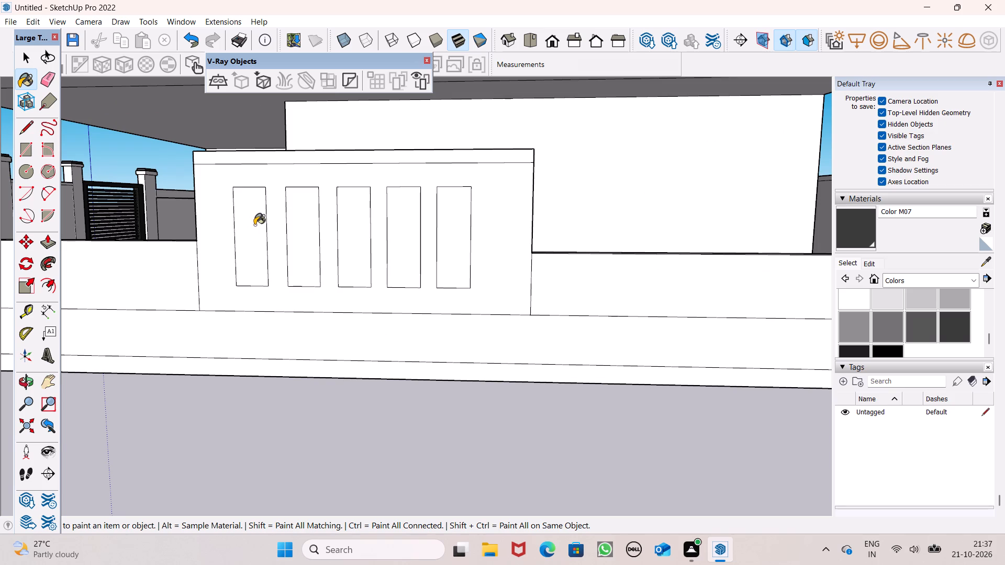
click(254, 224)
click(288, 232)
click(362, 247)
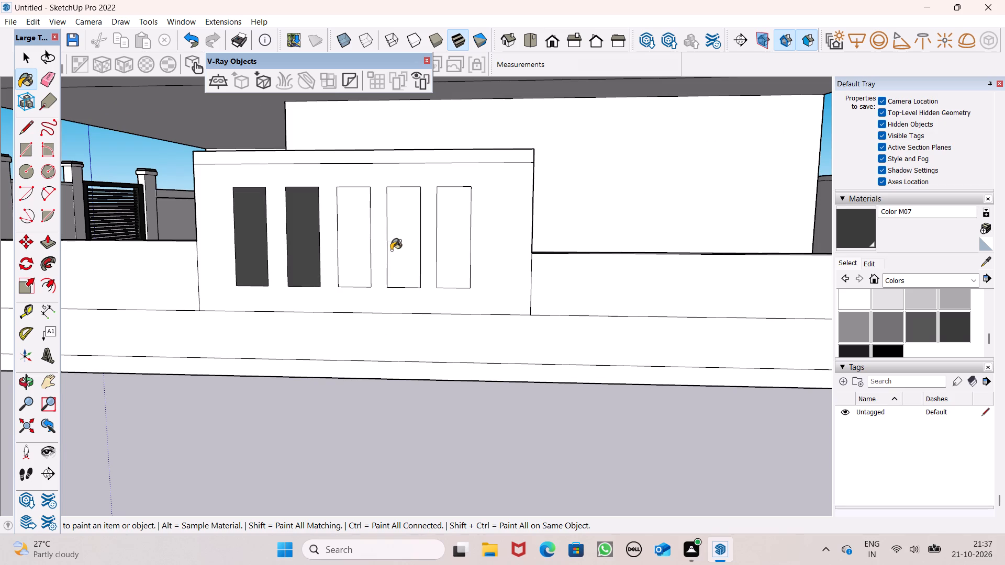
drag(392, 250, 399, 250)
click(459, 250)
Paint the four panels on the raised section nearest the gate with Color M07.
scroll(439, 243, down, 5)
scroll(531, 240, down, 3)
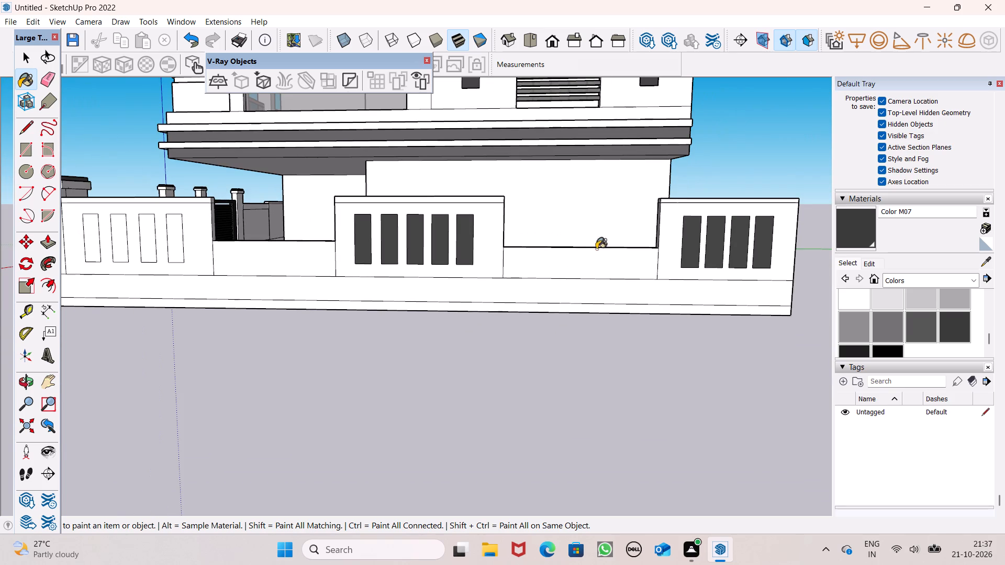
scroll(163, 249, up, 4)
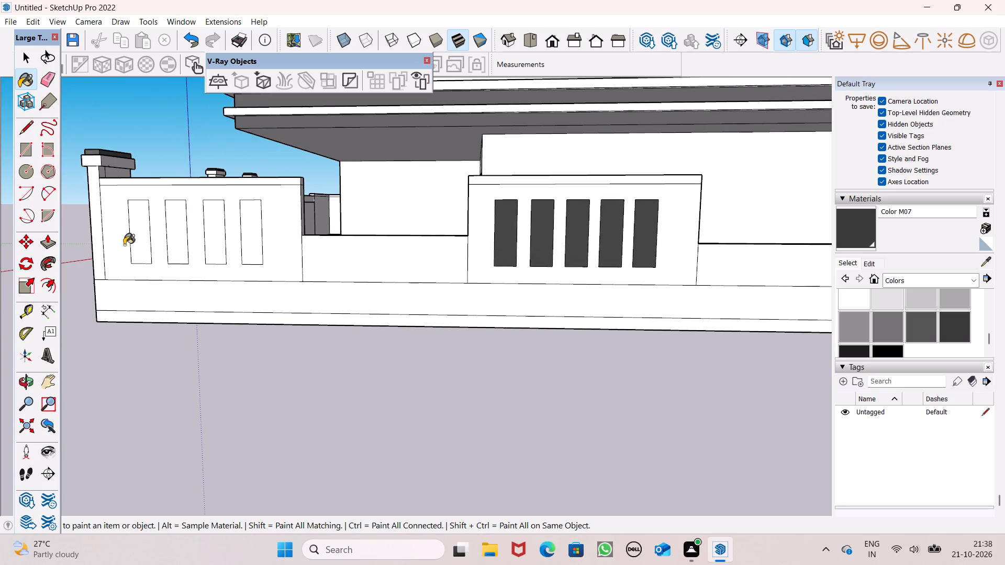
click(142, 241)
scroll(185, 243, up, 4)
click(181, 242)
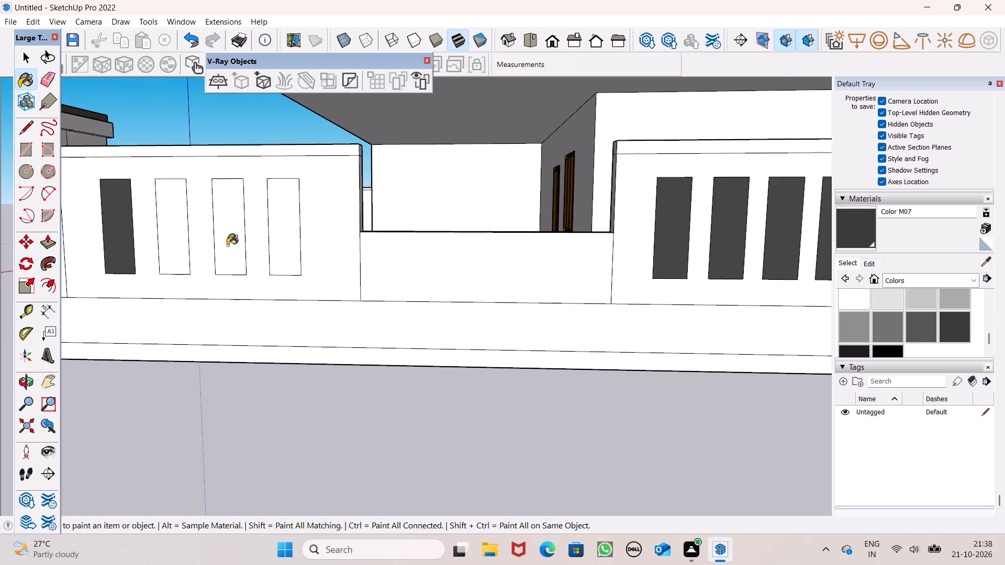
click(228, 243)
click(274, 243)
scroll(281, 235, down, 3)
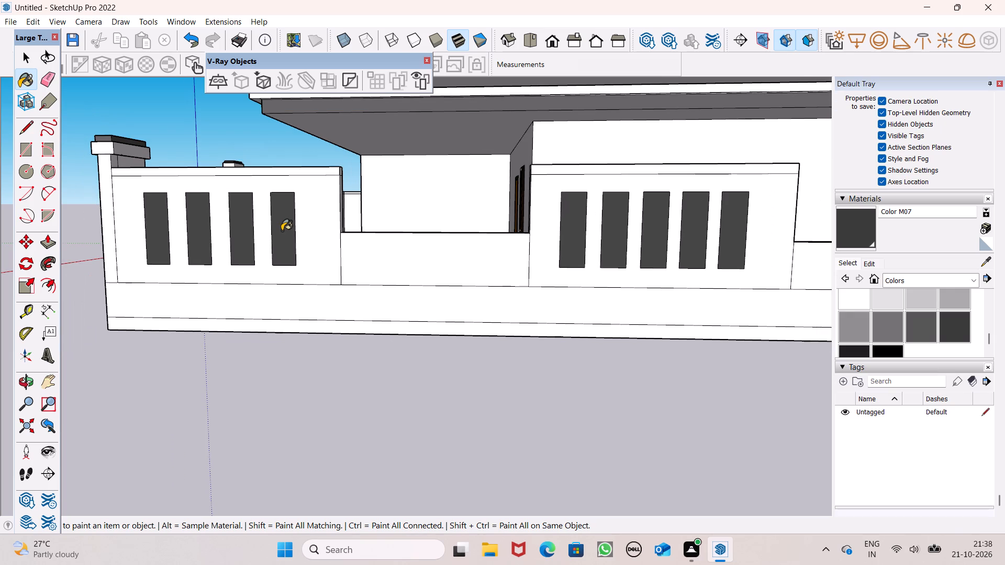
key(space)
Push/Pull the top of the low wall section between the first and middle raised sections upward by about 5' 2".
scroll(282, 231, down, 2)
middle_drag(320, 276, 292, 389)
middle_drag(303, 372, 312, 345)
scroll(303, 375, up, 1)
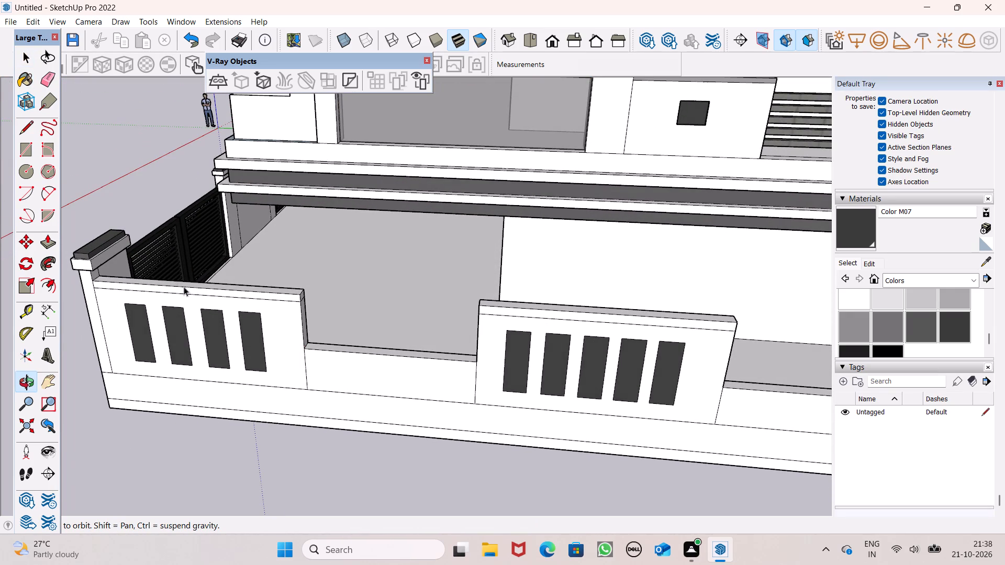
middle_drag(309, 304, 266, 311)
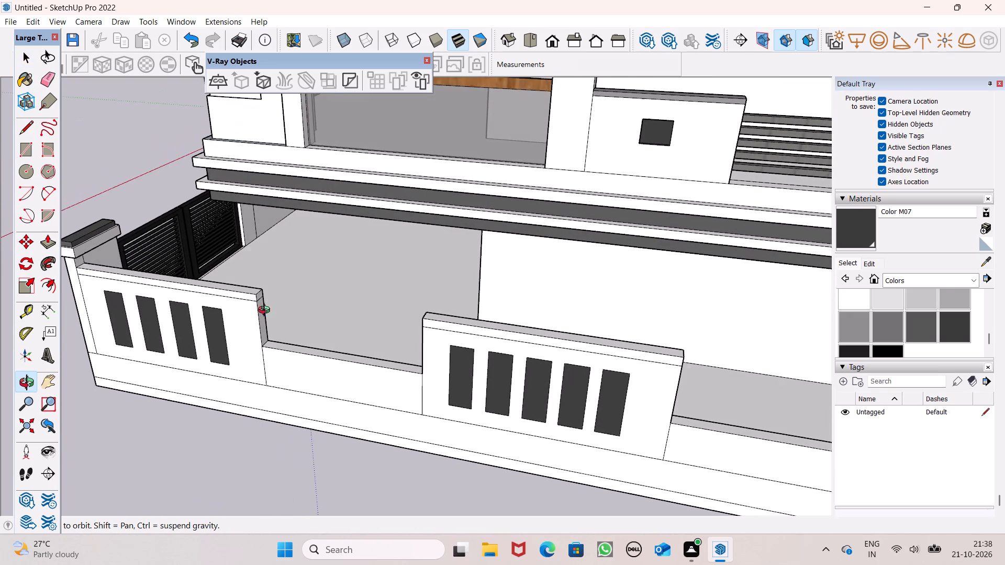
middle_drag(266, 311, 269, 304)
scroll(347, 322, down, 1)
middle_drag(342, 333, 338, 339)
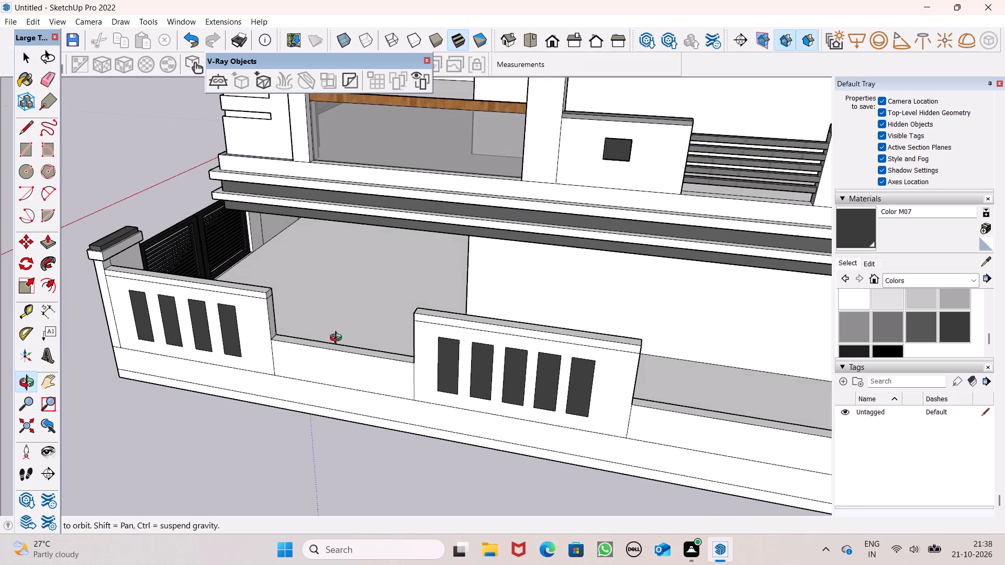
middle_drag(338, 339, 365, 343)
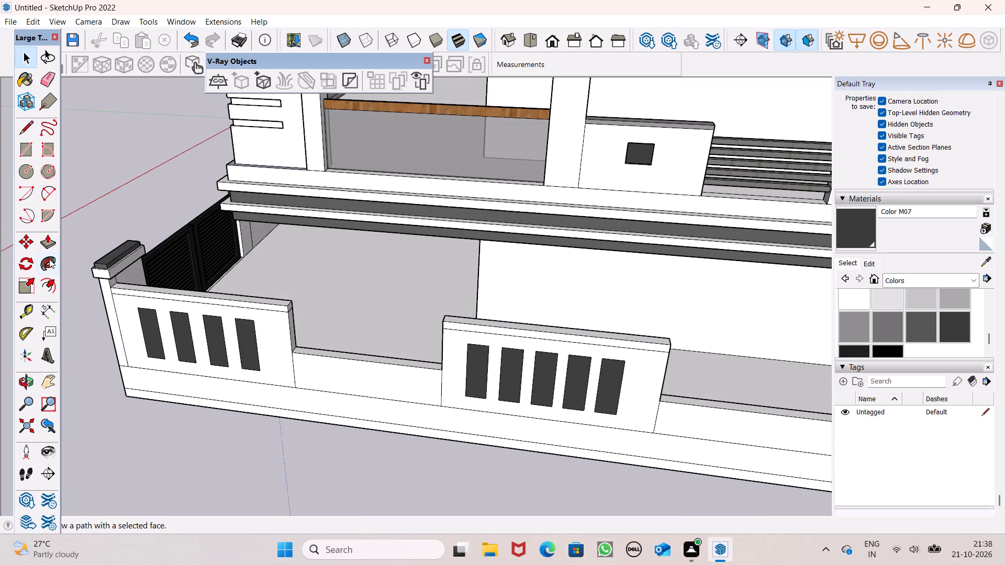
click(51, 242)
drag(307, 349, 308, 338)
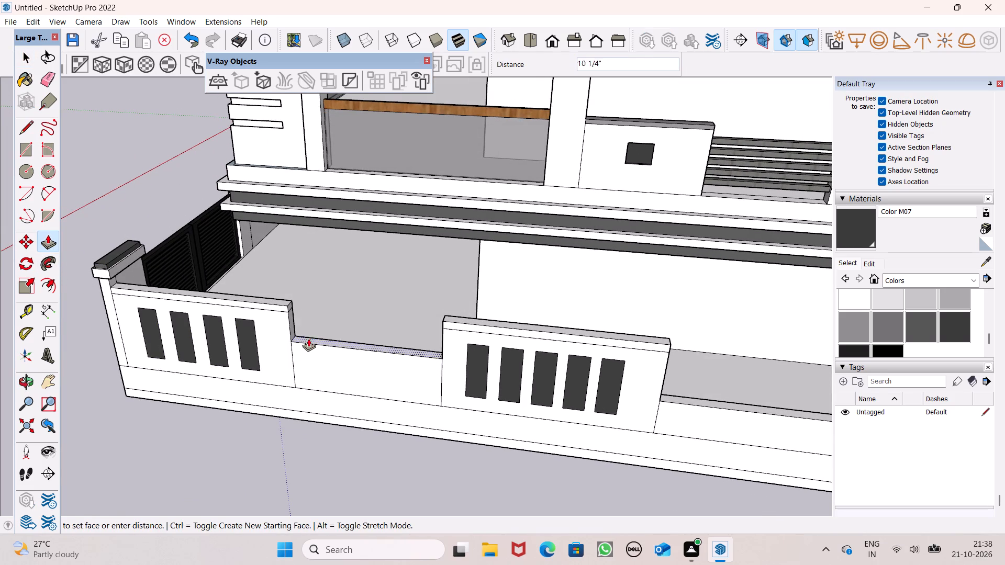
drag(308, 338, 310, 281)
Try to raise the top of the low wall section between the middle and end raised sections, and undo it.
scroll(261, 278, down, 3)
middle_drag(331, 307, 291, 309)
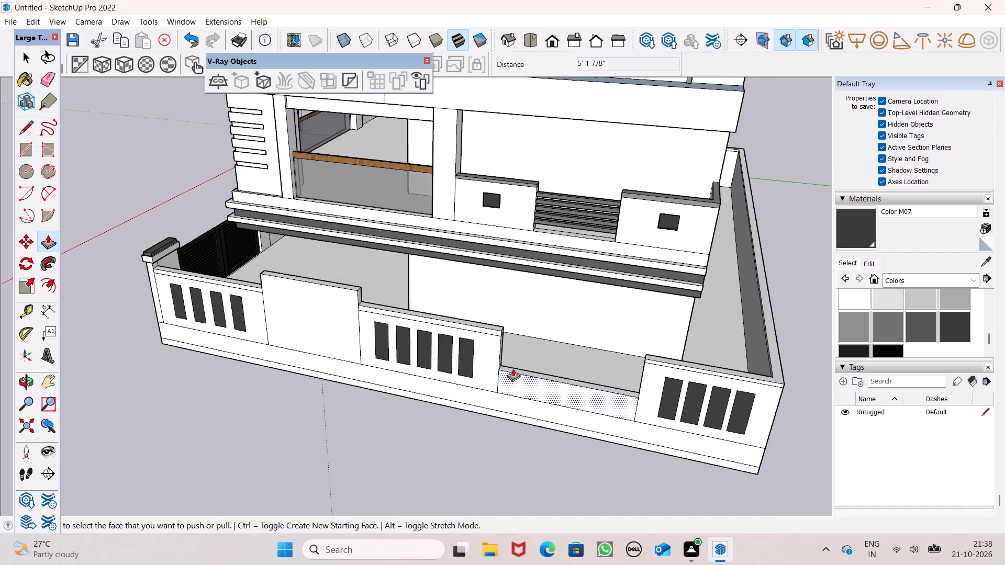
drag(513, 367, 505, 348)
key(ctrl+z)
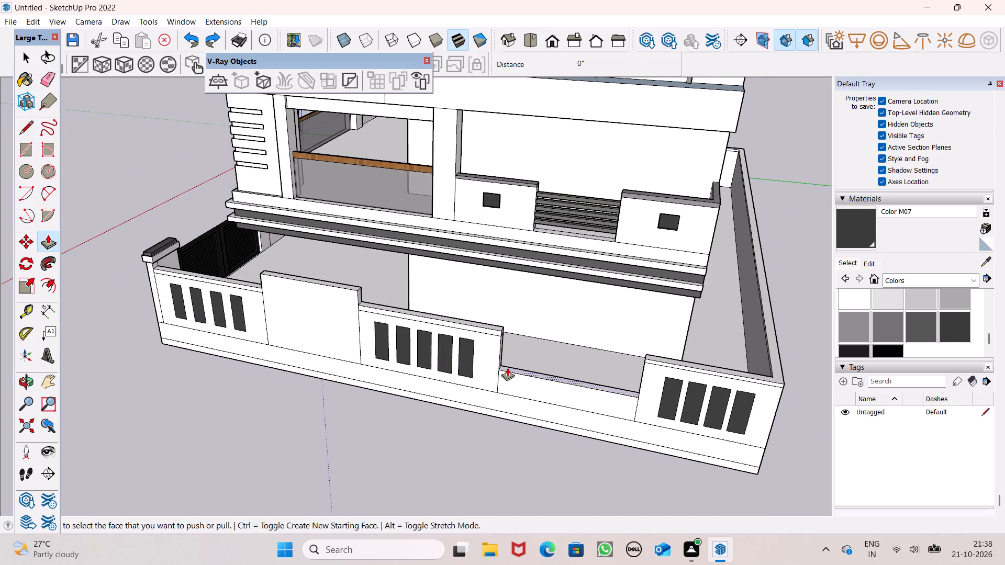
Push/Pull the top of the low wall section between the middle and end panelled sections upward by about 5' 7", level with the other tall section.
drag(507, 368, 358, 287)
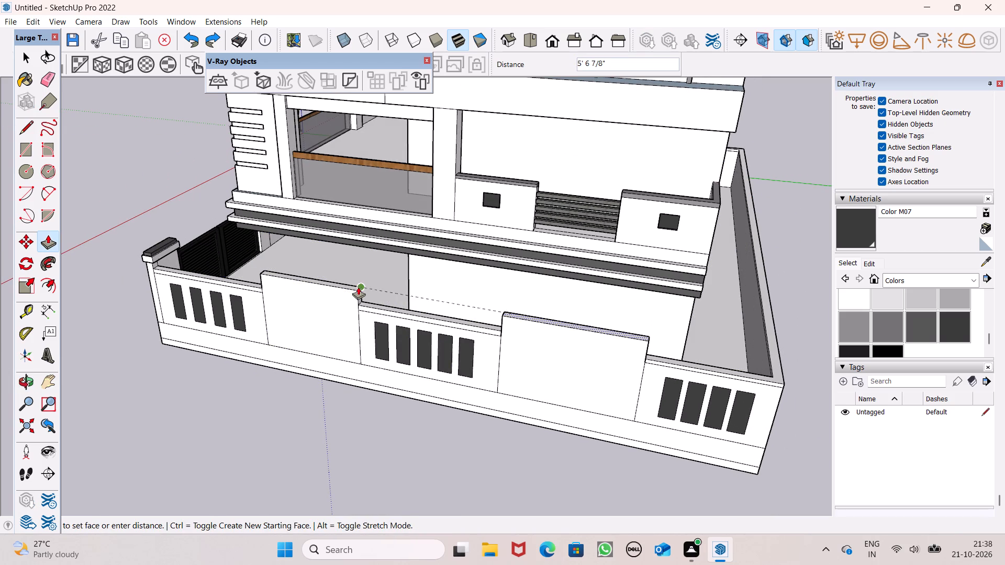
drag(358, 287, 358, 287)
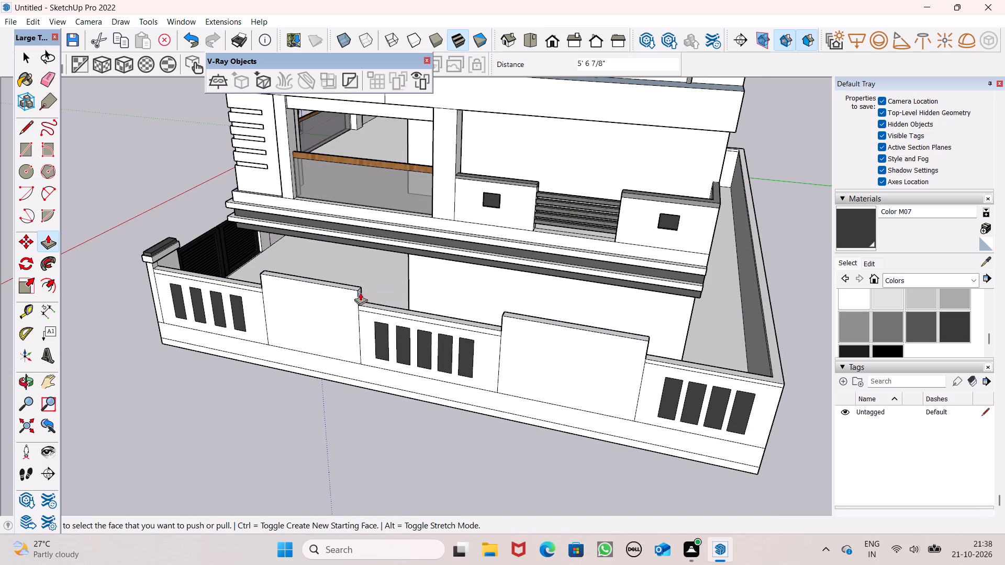
middle_drag(358, 300, 437, 273)
key(space)
Draw a rectangle about 7' 8" by 2' 5" on the upper face of the plain tall wall section nearer the gate.
middle_drag(345, 304, 349, 268)
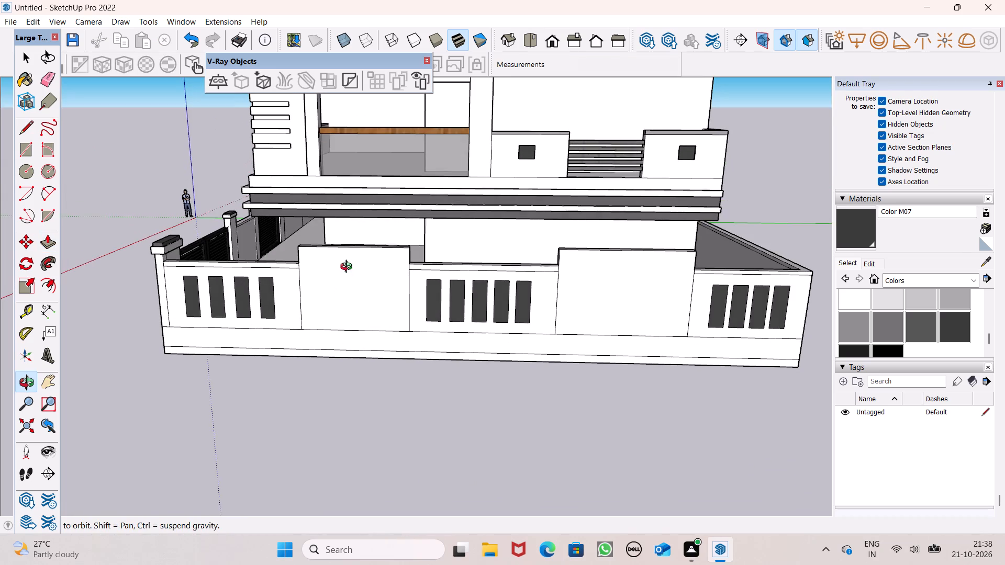
middle_drag(349, 268, 349, 267)
click(29, 157)
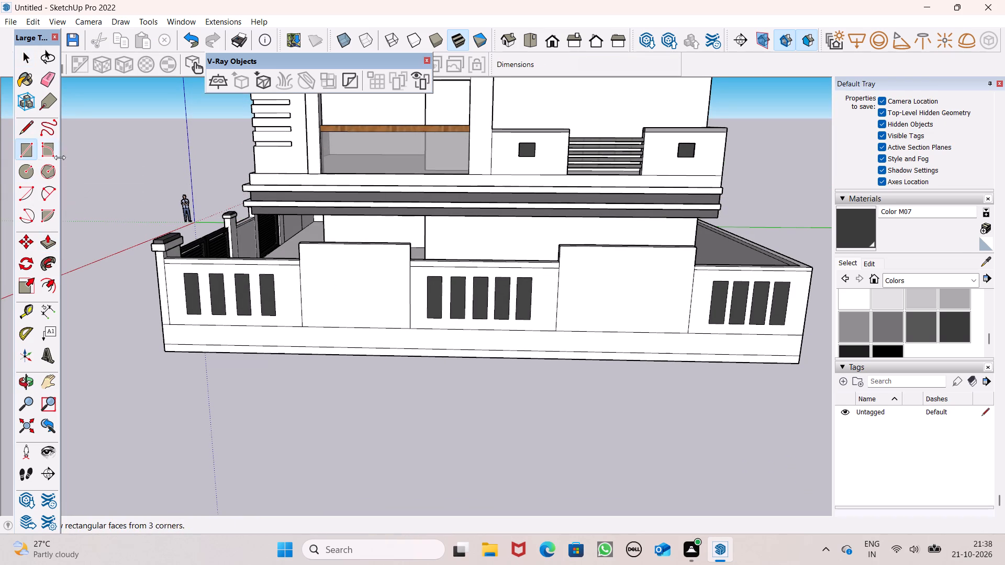
middle_drag(306, 264, 289, 245)
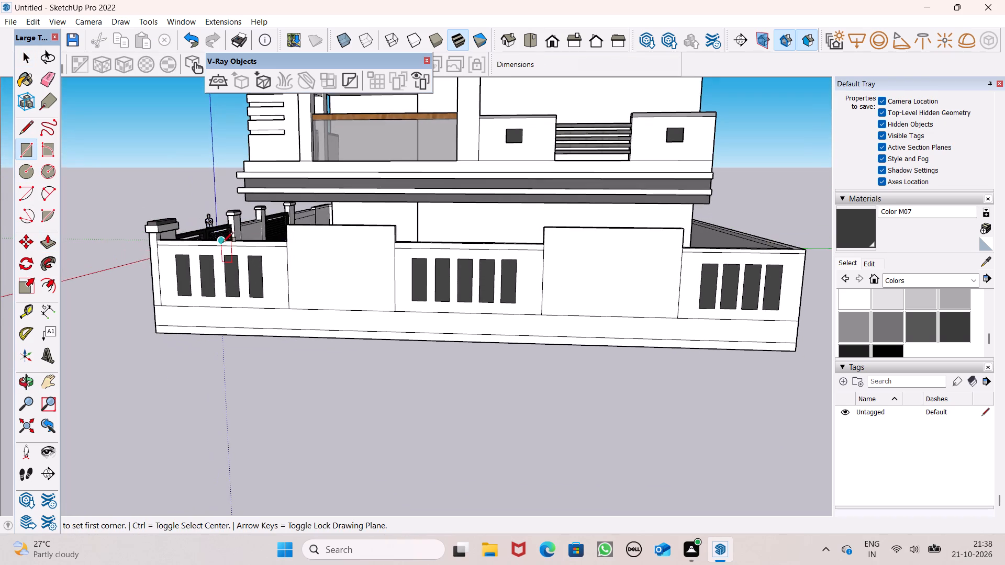
scroll(356, 250, up, 5)
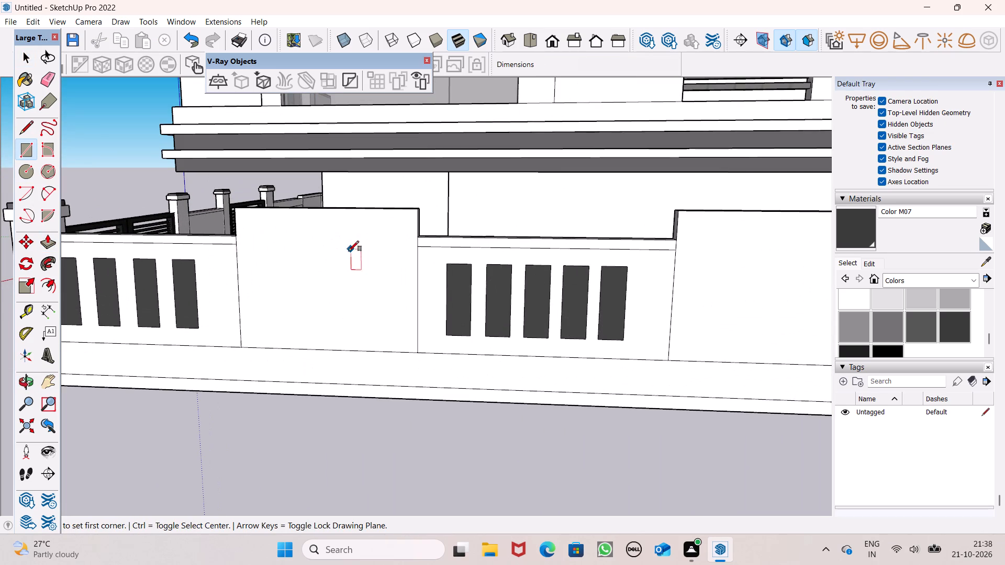
scroll(328, 256, up, 1)
scroll(260, 235, up, 3)
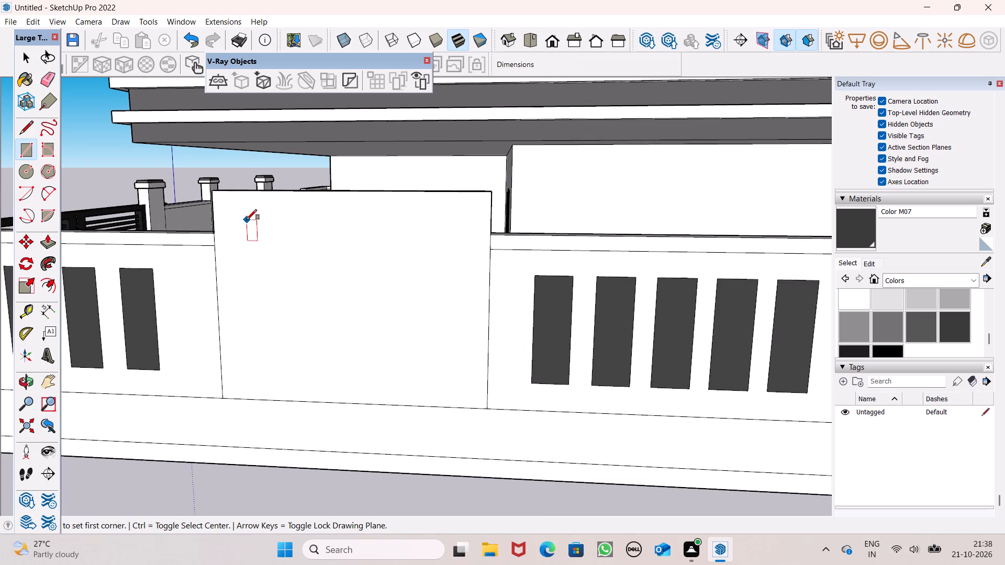
click(247, 219)
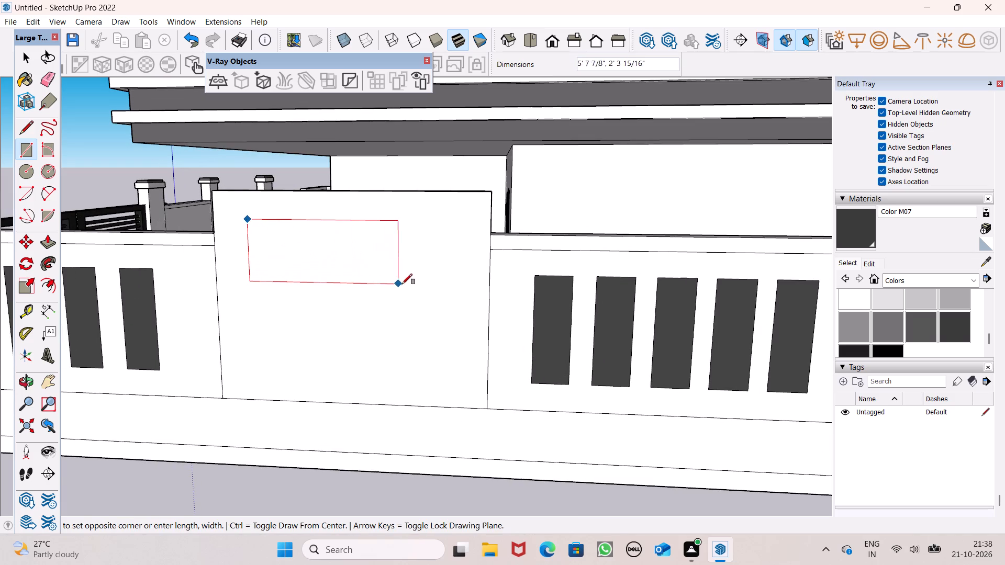
middle_drag(437, 287, 456, 290)
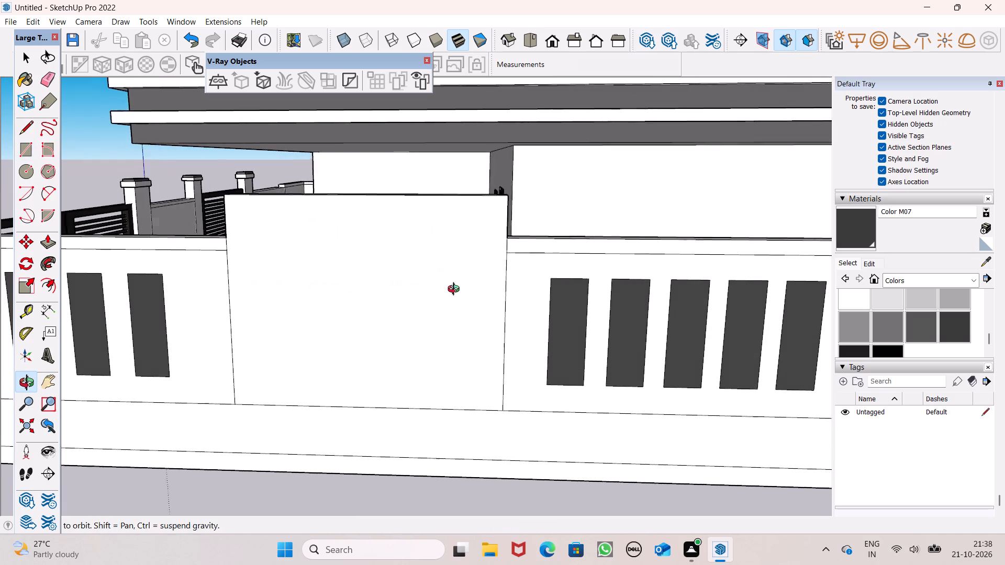
middle_drag(456, 290, 467, 290)
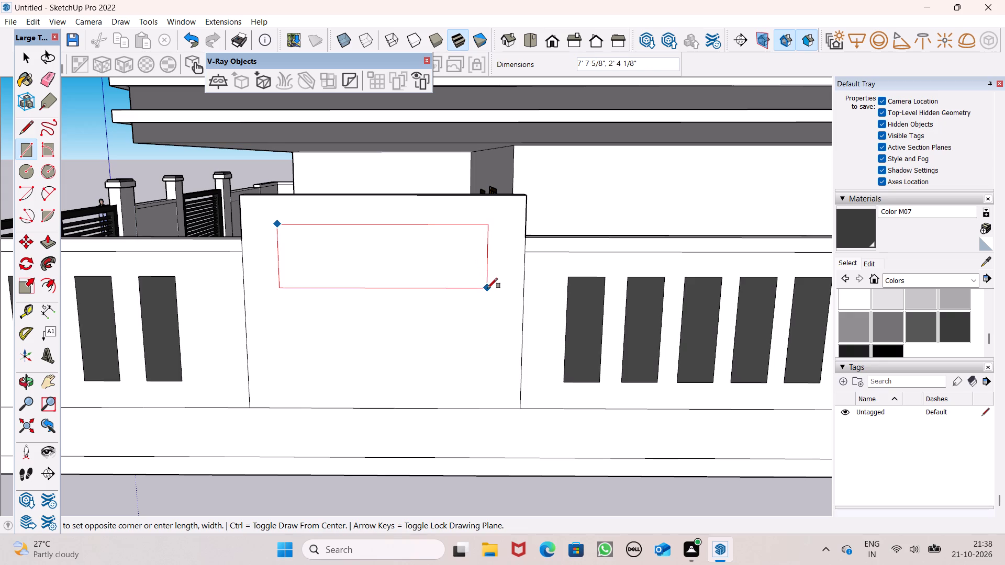
click(487, 290)
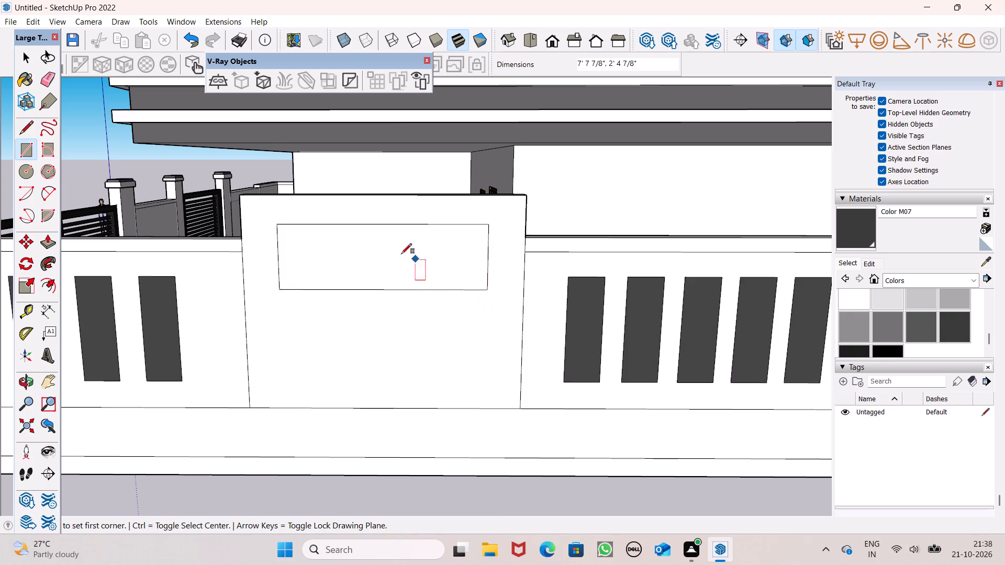
Draw a rectangle about 9' by 3' 7" on the upper face of the plain tall section between the middle and end panelled sections.
scroll(373, 249, down, 6)
scroll(175, 218, down, 3)
middle_drag(364, 269, 294, 273)
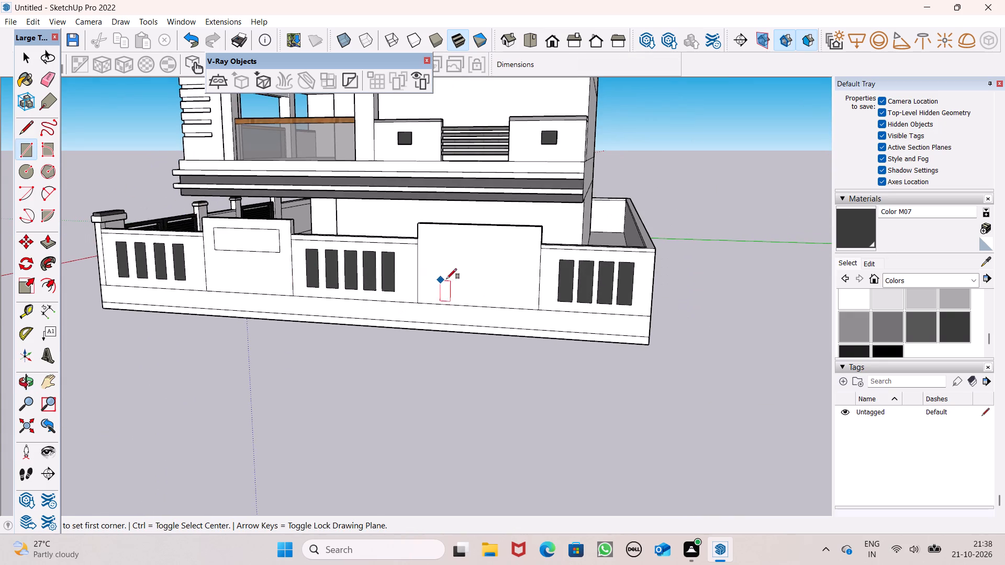
scroll(459, 274, up, 2)
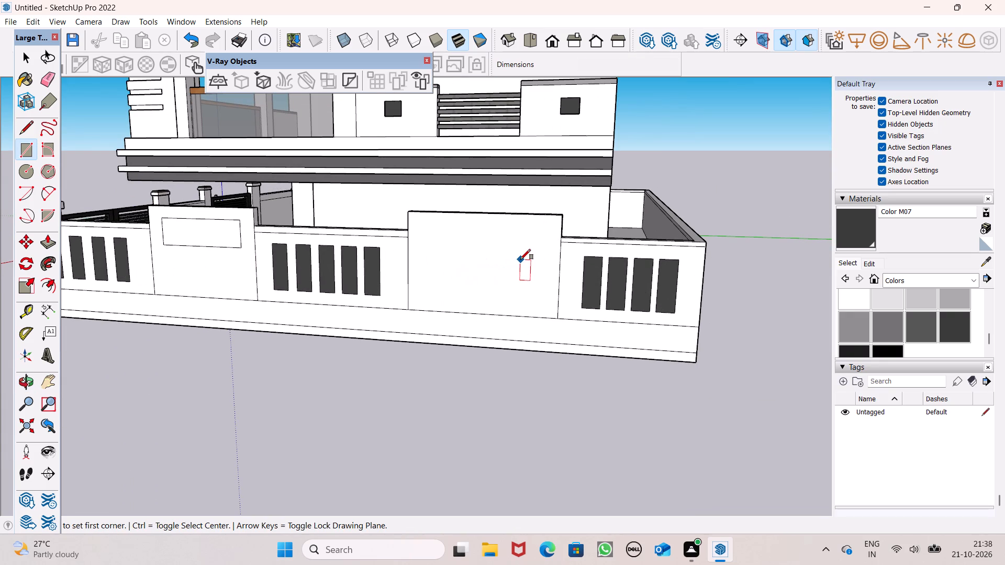
scroll(423, 235, up, 1)
middle_drag(422, 254, 447, 259)
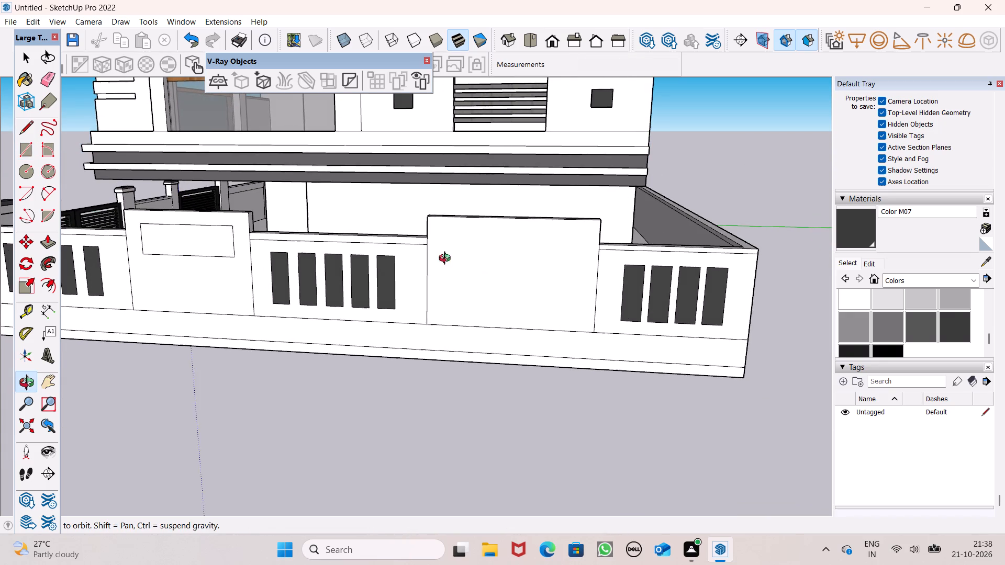
middle_drag(447, 259, 449, 259)
scroll(490, 264, up, 3)
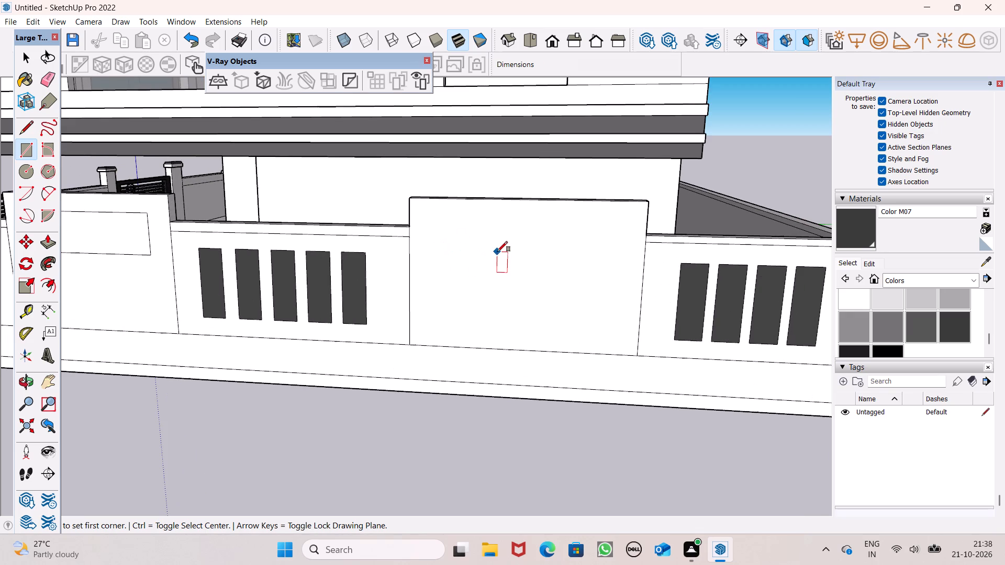
scroll(456, 234, down, 2)
middle_drag(511, 257, 534, 247)
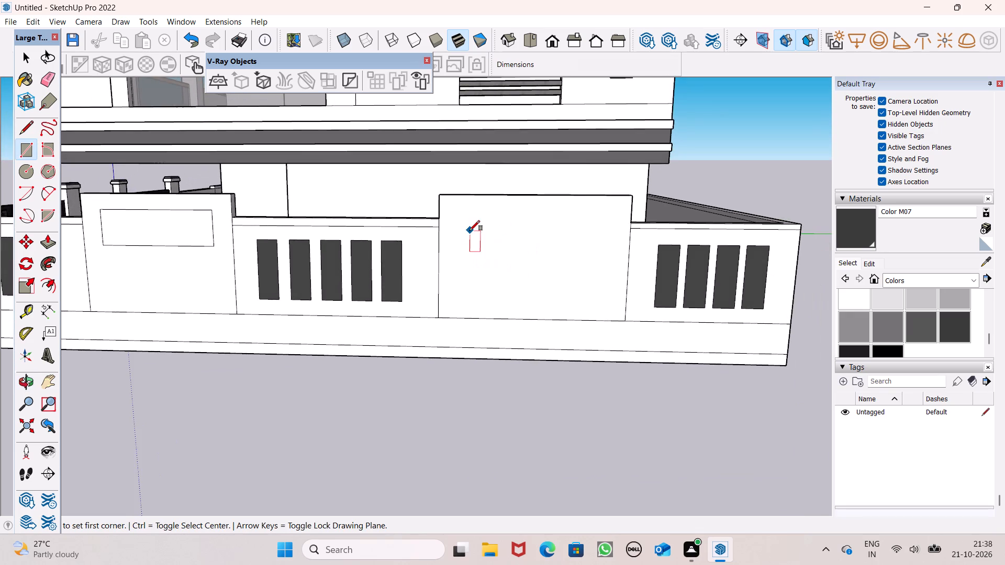
scroll(470, 231, down, 1)
scroll(571, 241, up, 3)
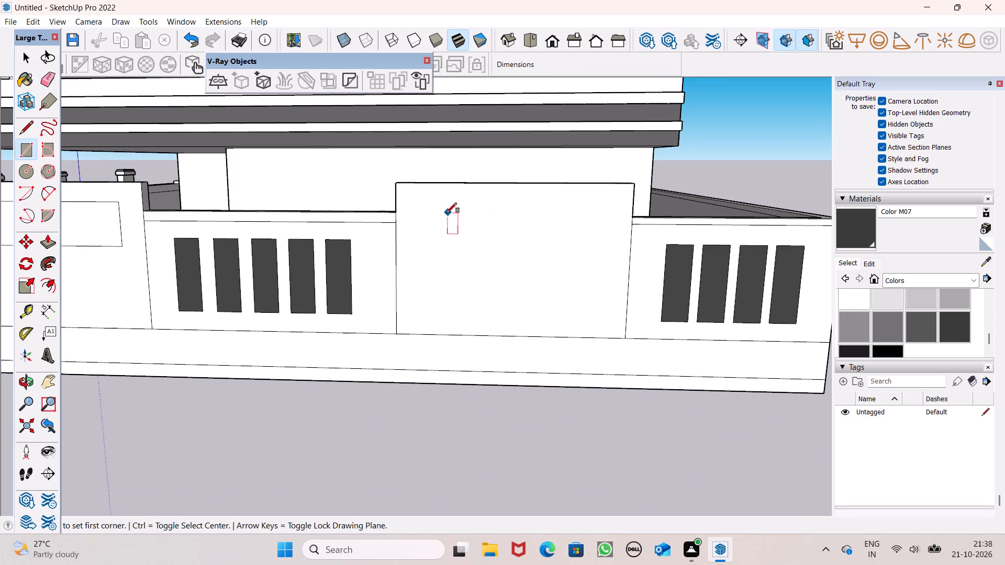
scroll(398, 204, down, 3)
middle_drag(412, 231, 453, 231)
scroll(674, 231, up, 2)
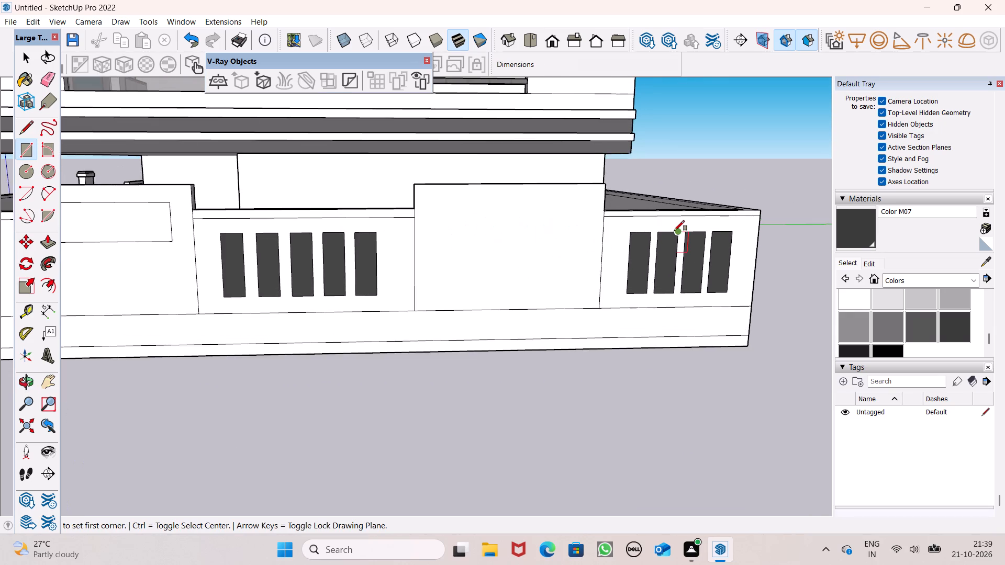
scroll(674, 231, up, 2)
scroll(356, 220, down, 3)
middle_drag(377, 246, 416, 251)
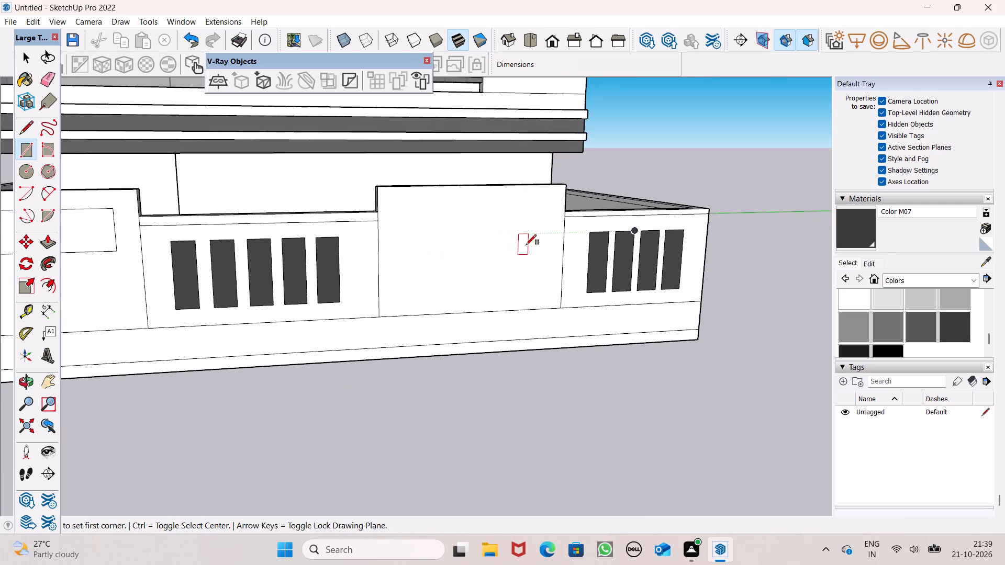
scroll(671, 228, up, 1)
scroll(624, 223, down, 1)
middle_drag(613, 250, 594, 264)
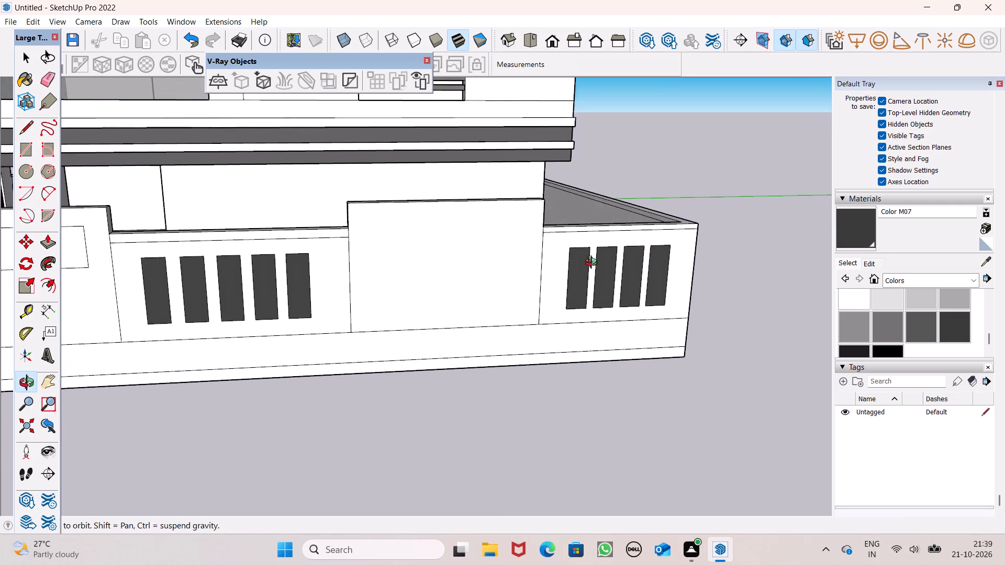
middle_drag(594, 264, 588, 258)
scroll(579, 229, down, 3)
middle_drag(529, 262, 508, 272)
scroll(454, 270, up, 2)
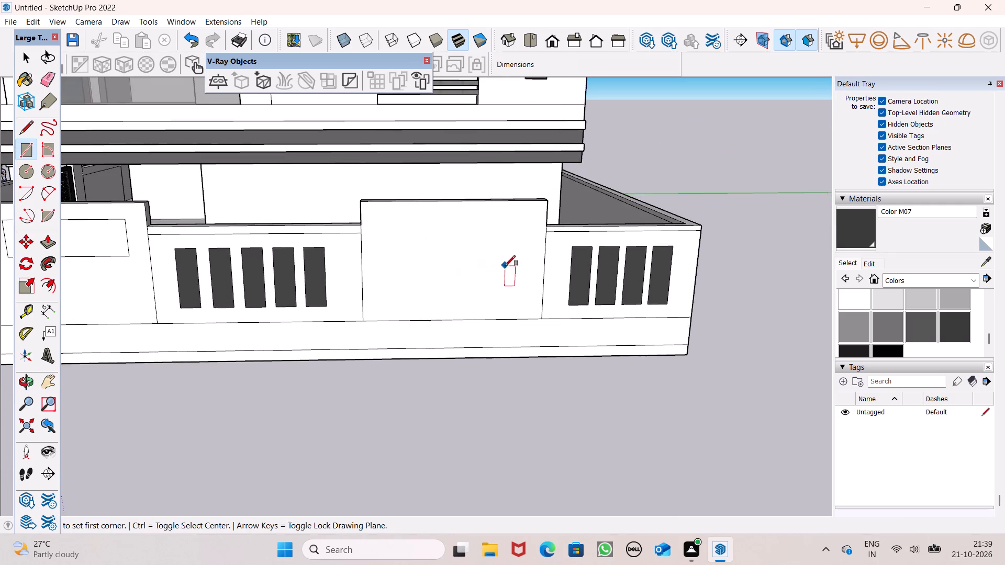
middle_drag(506, 266, 471, 270)
scroll(419, 247, up, 3)
middle_drag(425, 242, 427, 224)
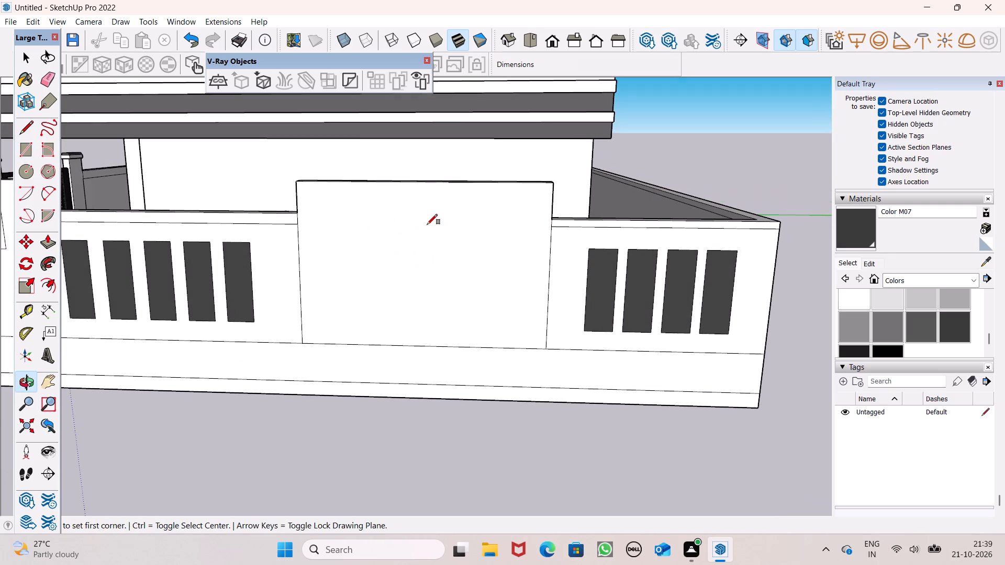
middle_drag(427, 224, 427, 226)
scroll(416, 220, up, 2)
scroll(416, 220, down, 2)
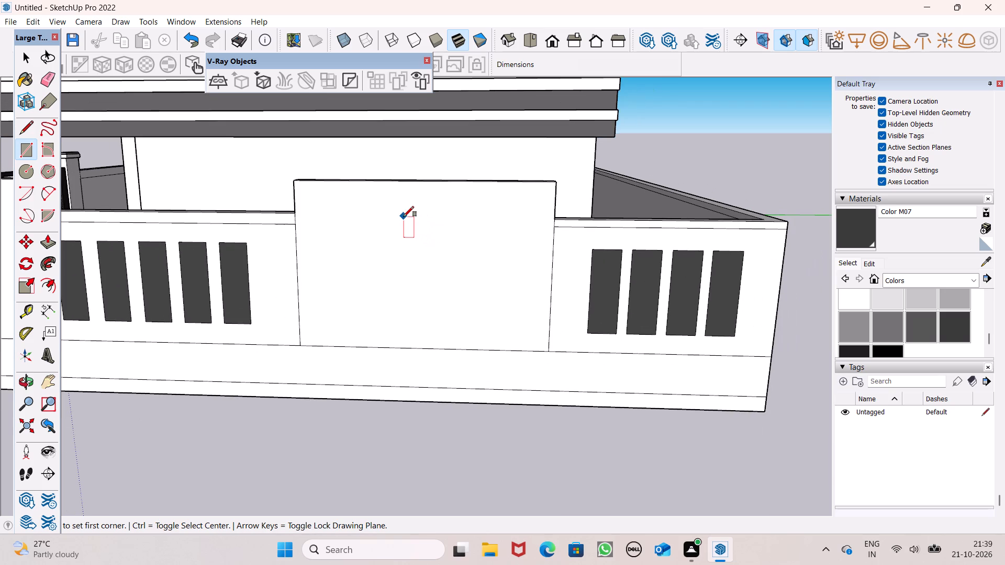
middle_drag(435, 207, 437, 196)
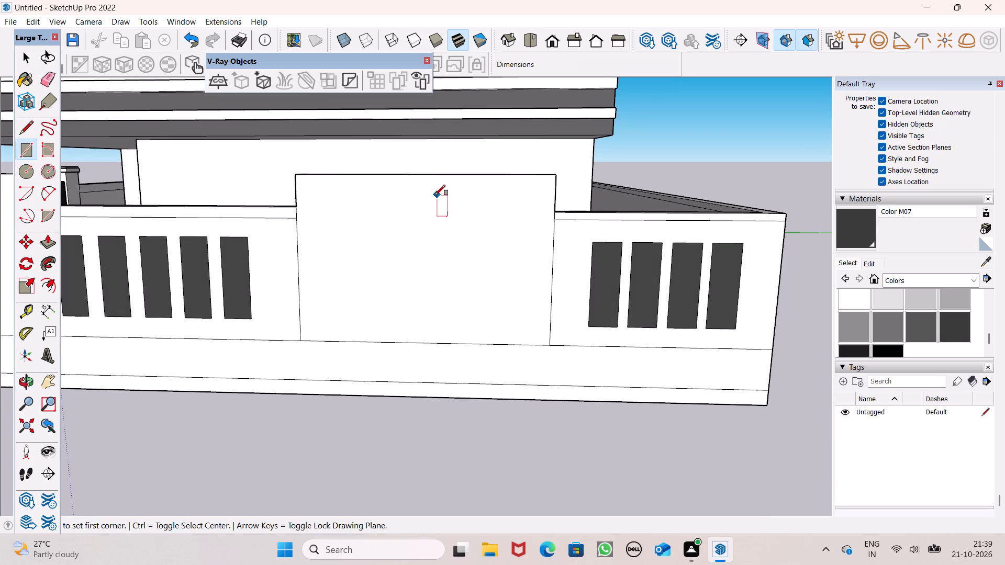
scroll(429, 194, up, 1)
scroll(429, 194, down, 1)
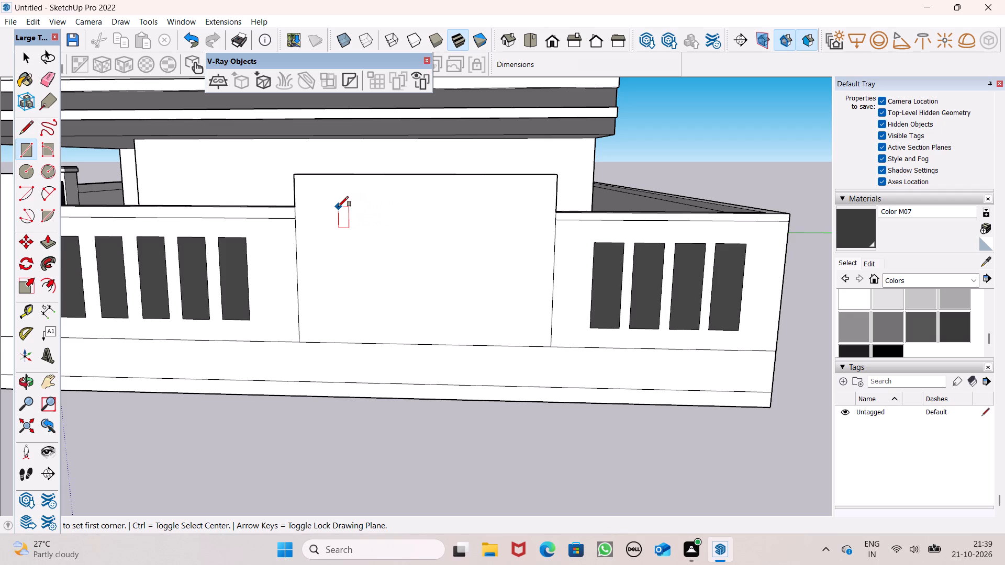
scroll(338, 207, up, 3)
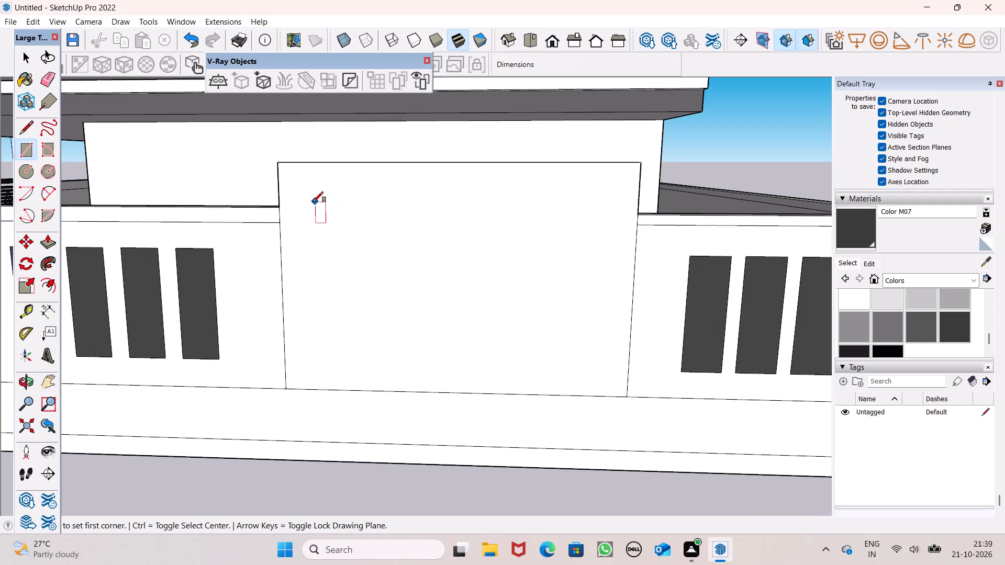
scroll(313, 202, down, 1)
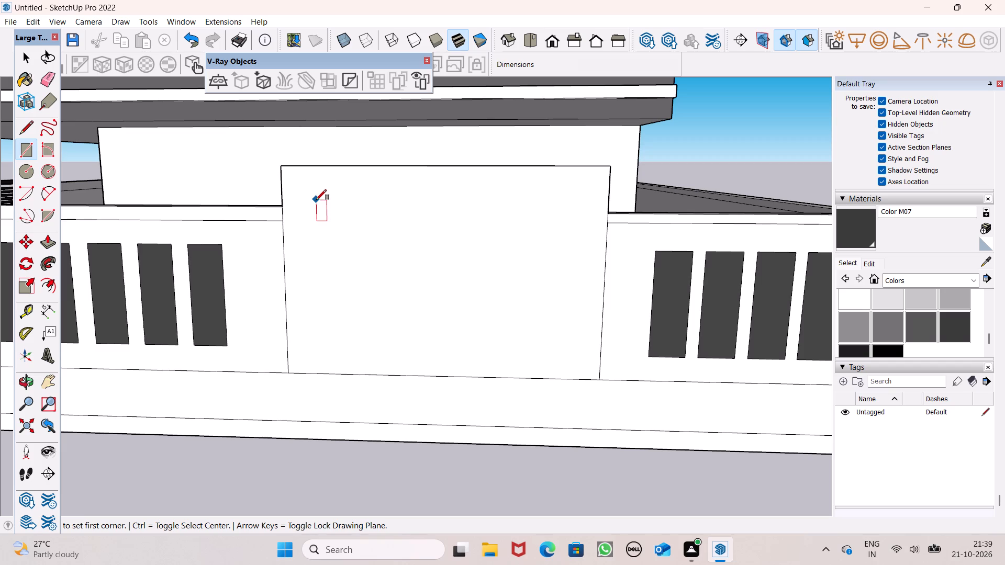
click(322, 202)
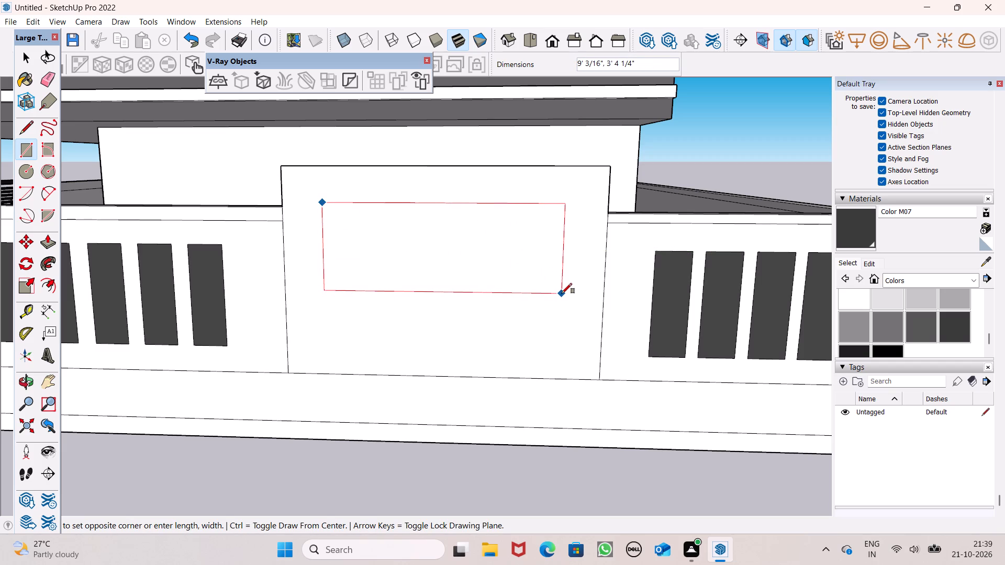
click(561, 299)
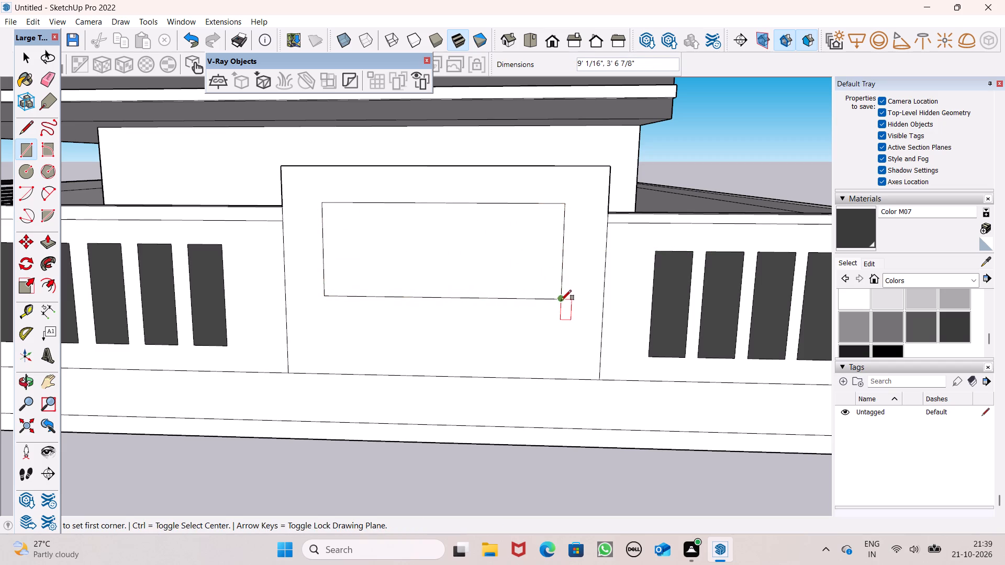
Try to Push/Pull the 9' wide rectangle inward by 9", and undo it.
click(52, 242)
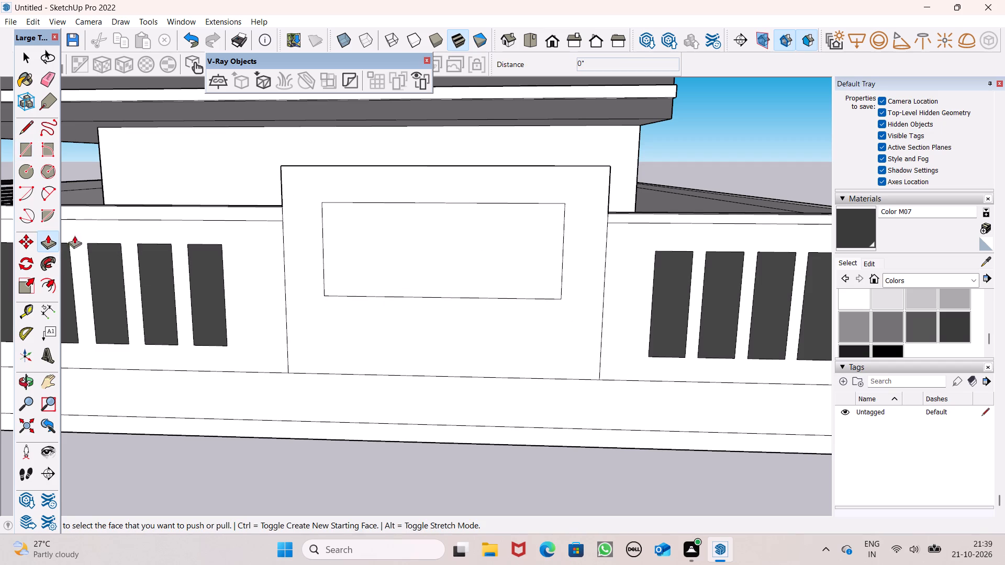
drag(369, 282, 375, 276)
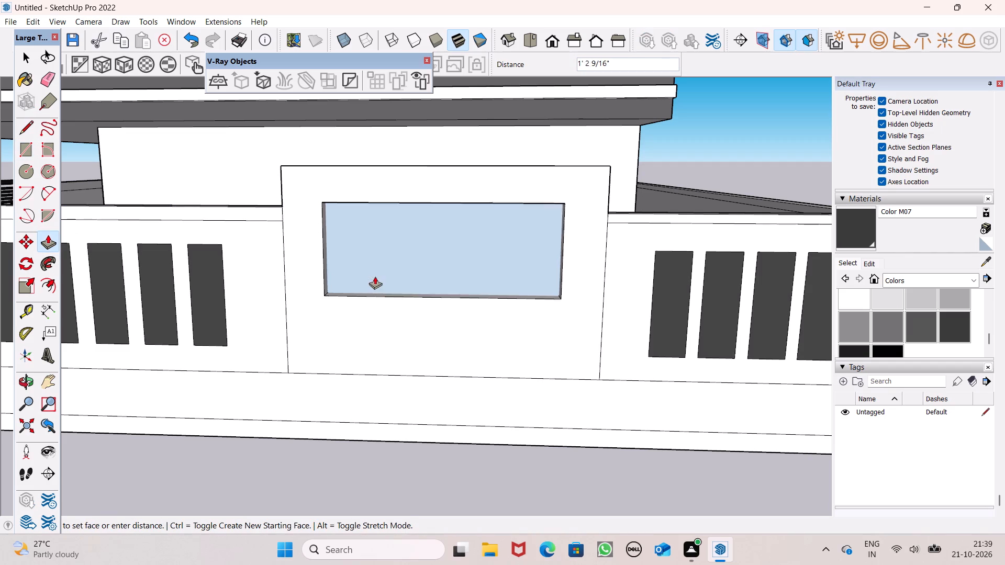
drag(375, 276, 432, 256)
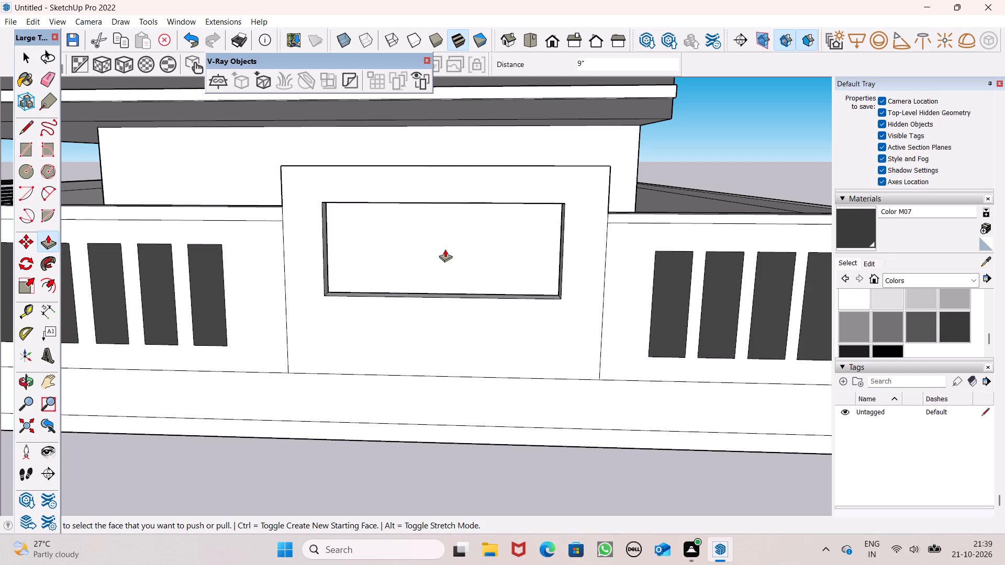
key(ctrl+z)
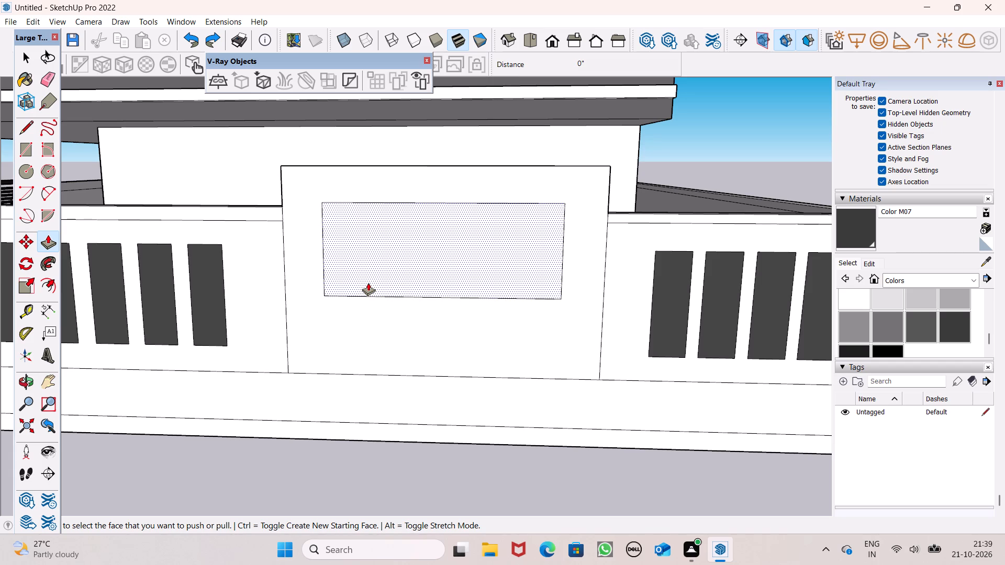
Push/Pull the 9' wide rectangle inward by 9" to cut an opening through the compound wall.
scroll(454, 254, down, 1)
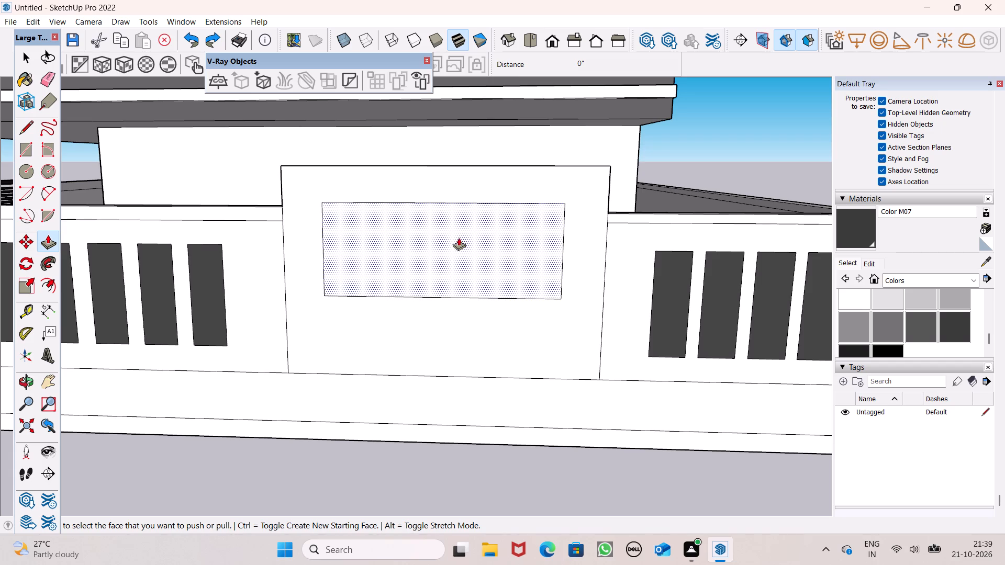
drag(367, 280, 467, 247)
scroll(504, 244, down, 3)
middle_drag(505, 266, 441, 277)
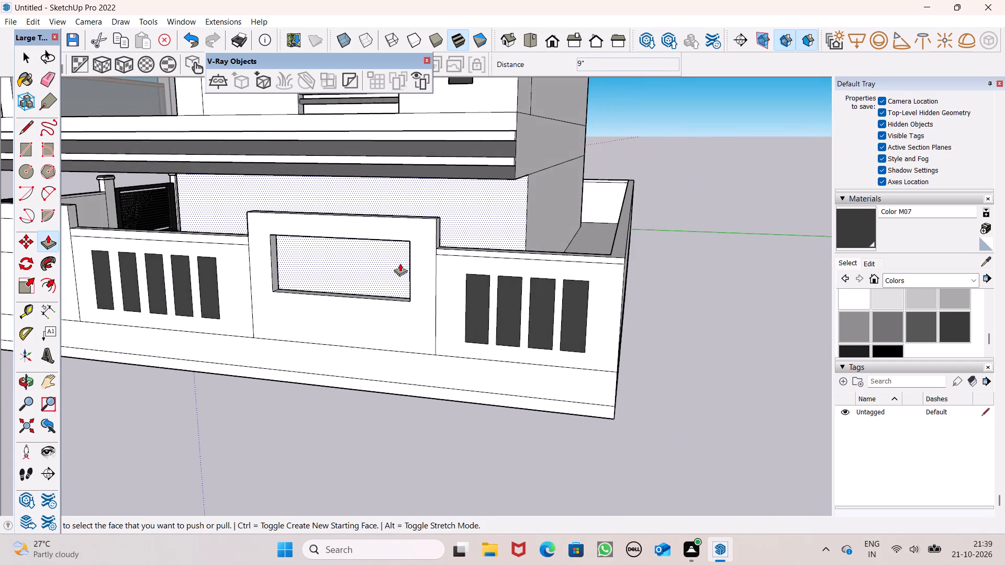
Push/Pull the rectangle on the tall wall section nearer the gate inward by 9" to cut an opening through the compound wall.
scroll(411, 261, down, 12)
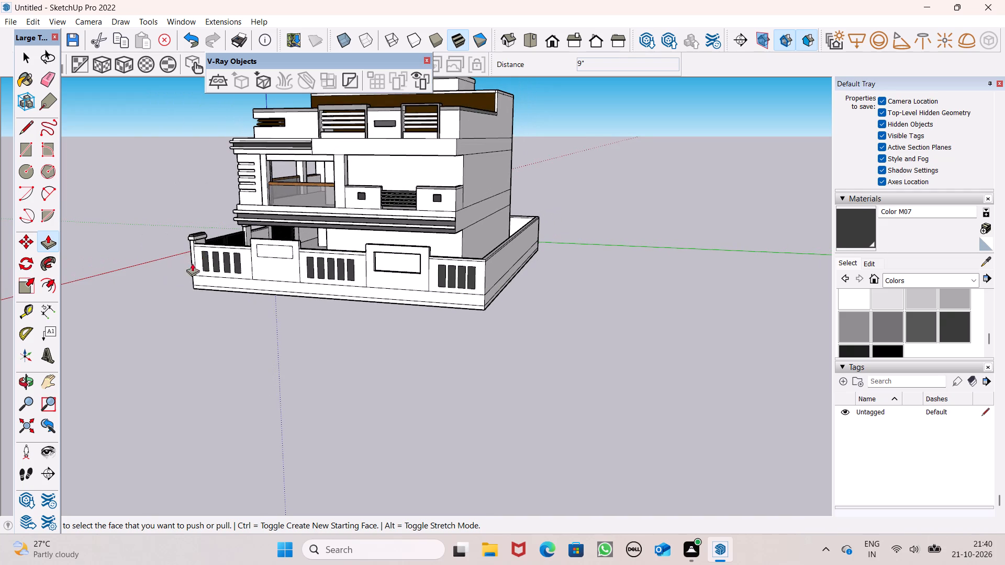
scroll(272, 265, up, 6)
middle_drag(283, 267, 353, 274)
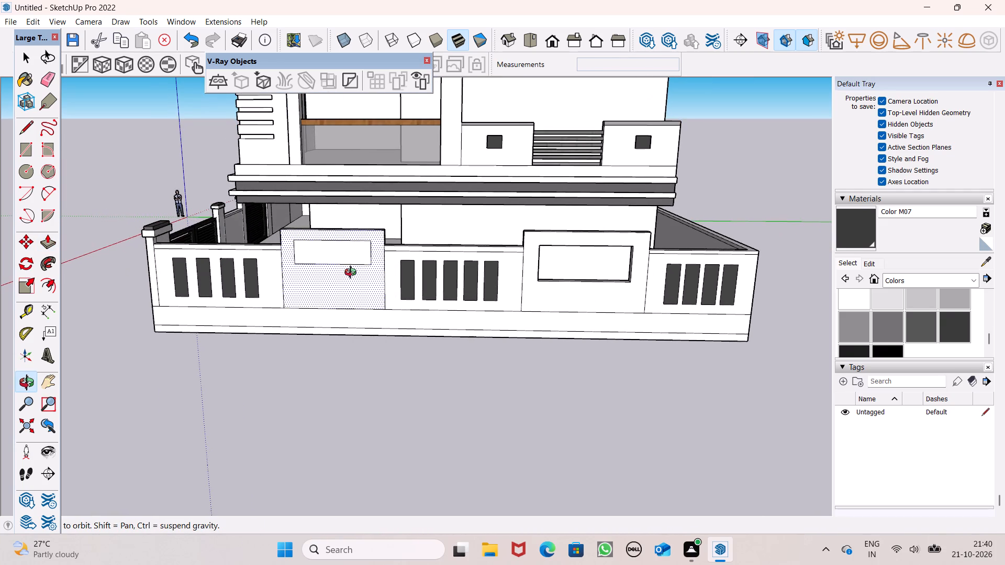
middle_drag(353, 274, 354, 274)
scroll(330, 272, up, 1)
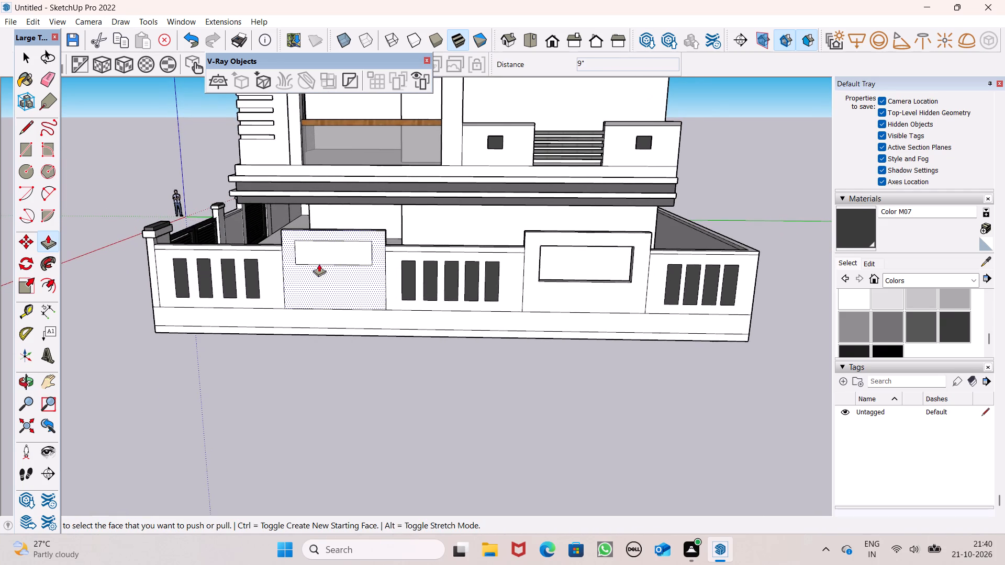
scroll(275, 215, up, 4)
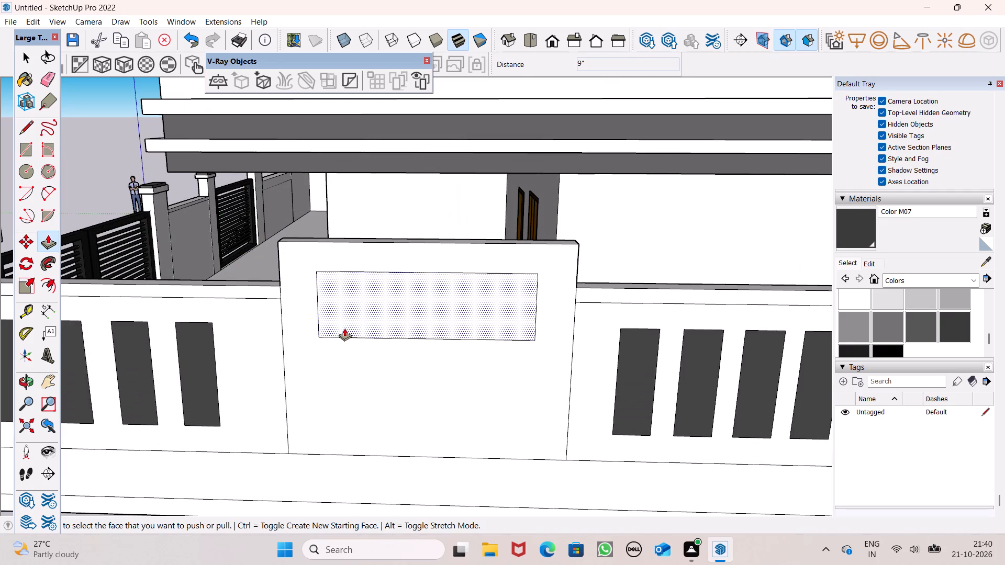
drag(344, 328, 392, 316)
scroll(241, 243, down, 3)
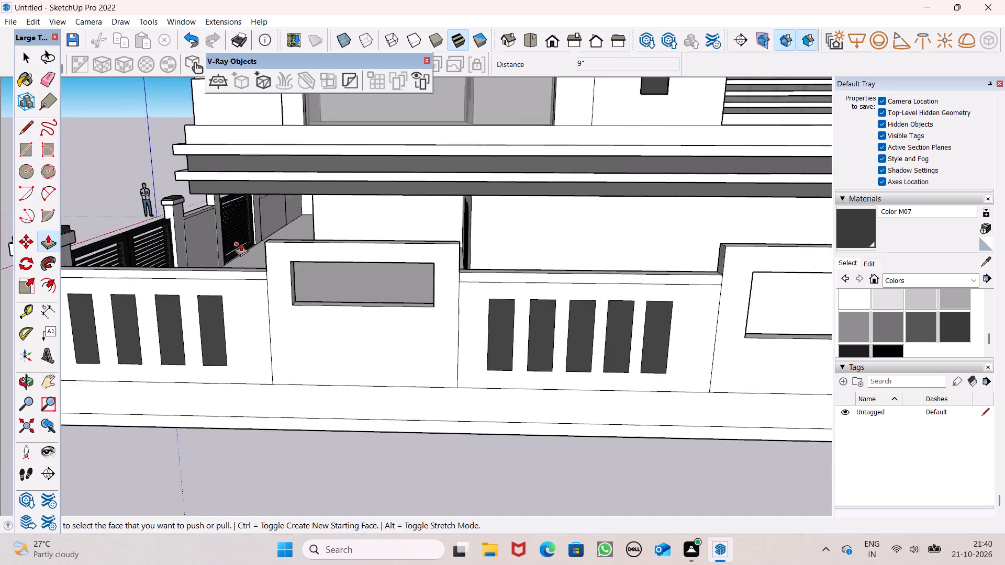
middle_drag(276, 289, 142, 284)
key(space)
Draw a circle of about 1 15/16" radius low on the gate-side inner face of the opening nearer the gate.
scroll(245, 247, down, 2)
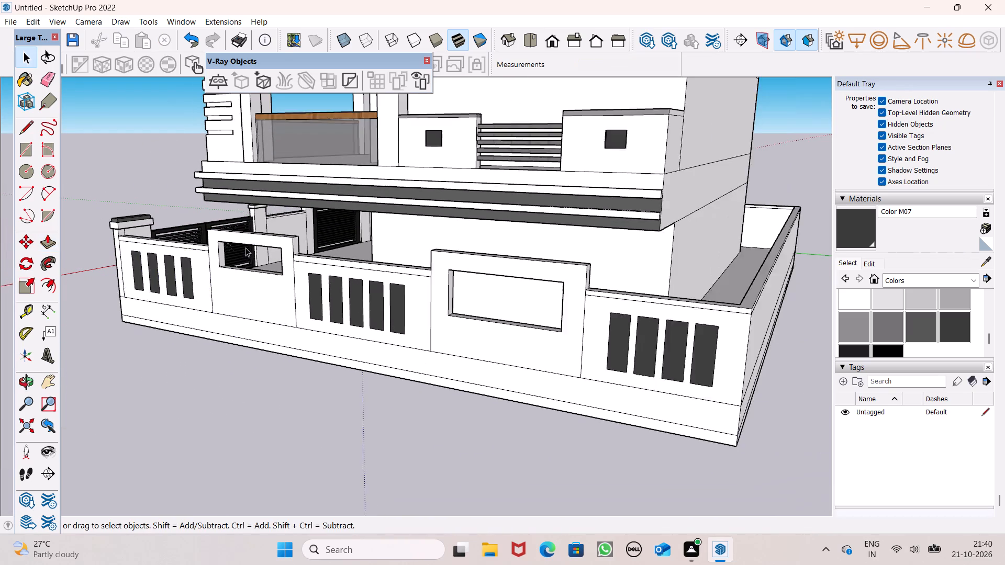
scroll(245, 247, down, 1)
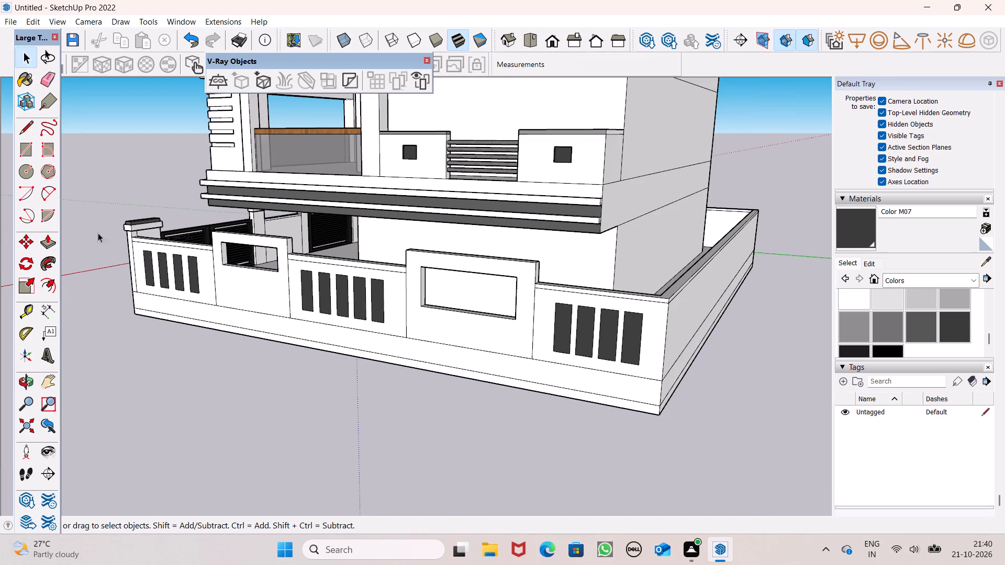
click(30, 174)
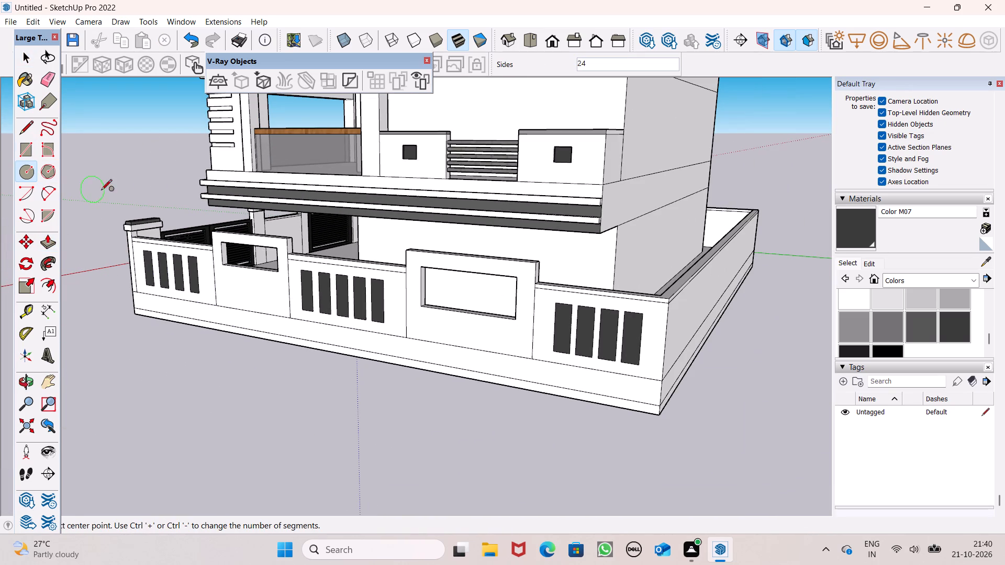
scroll(143, 187, down, 3)
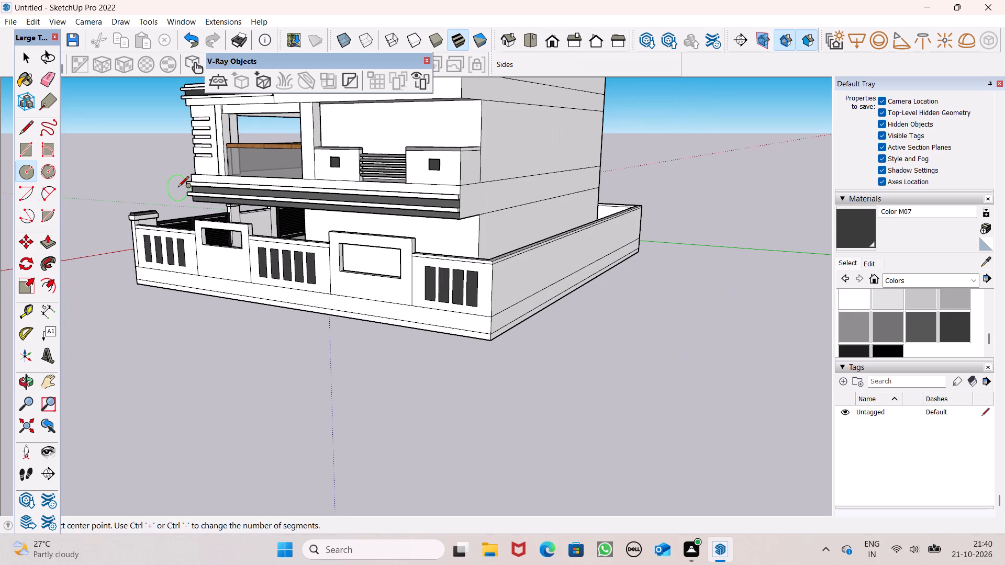
scroll(185, 244, up, 6)
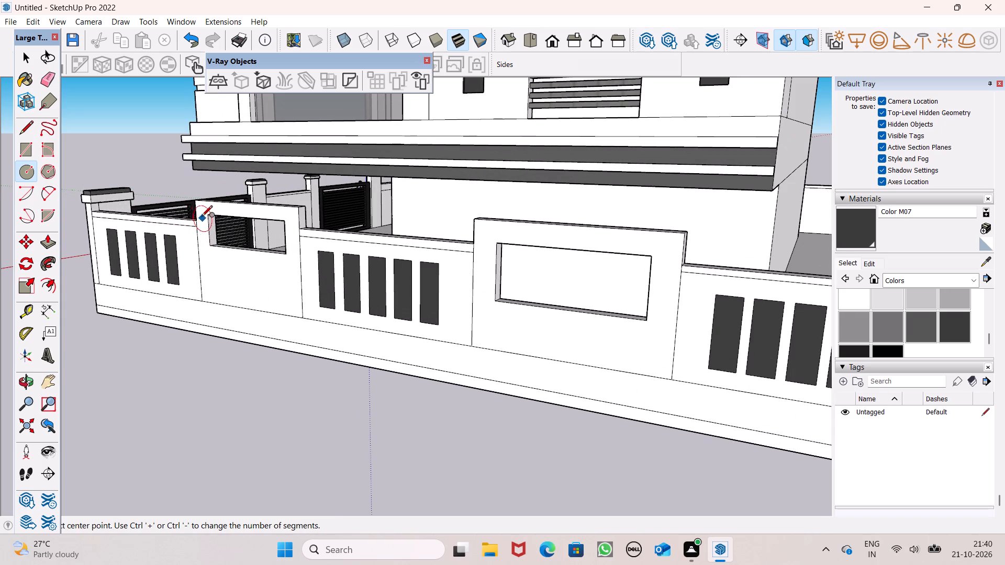
scroll(197, 225, up, 4)
middle_drag(227, 243, 150, 209)
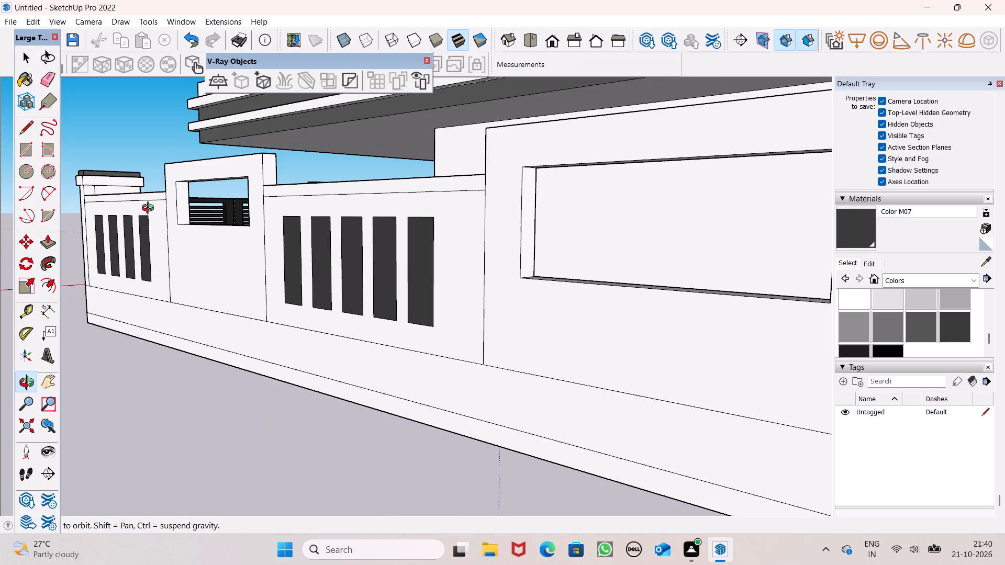
middle_drag(150, 209, 115, 209)
scroll(117, 208, up, 7)
scroll(210, 210, up, 1)
middle_drag(210, 216, 191, 230)
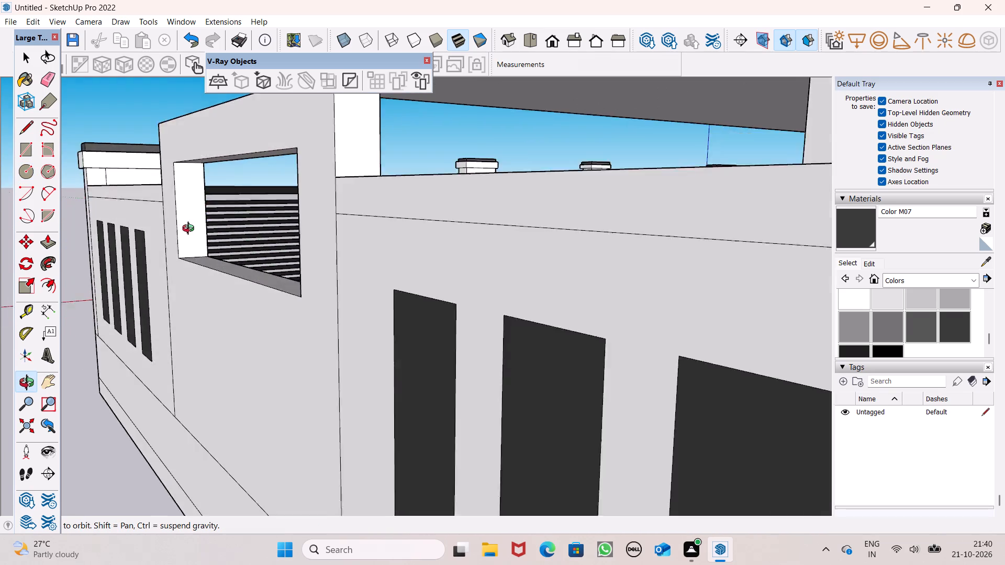
middle_drag(191, 230, 187, 214)
scroll(187, 214, up, 6)
scroll(188, 218, down, 1)
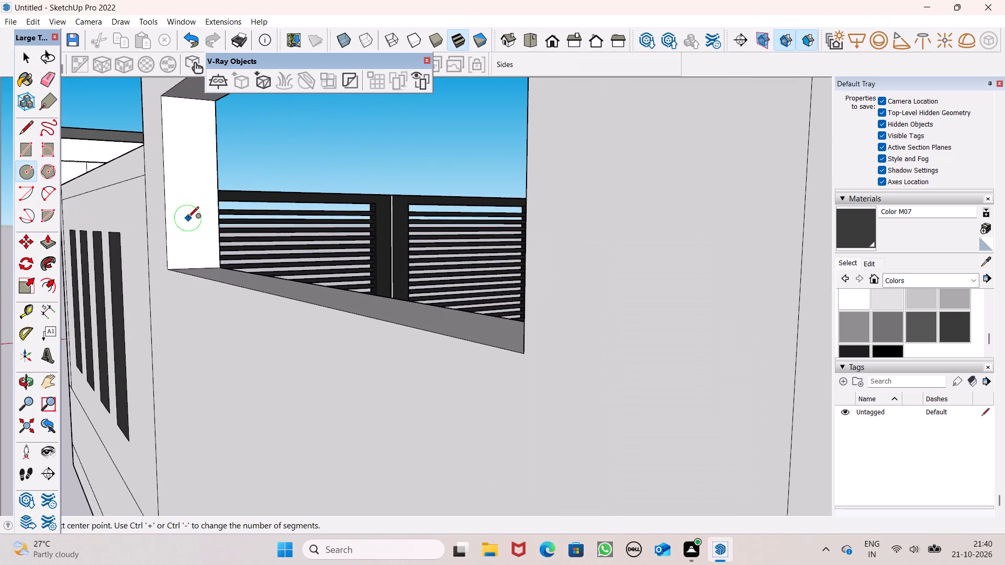
scroll(188, 218, down, 1)
scroll(175, 106, up, 2)
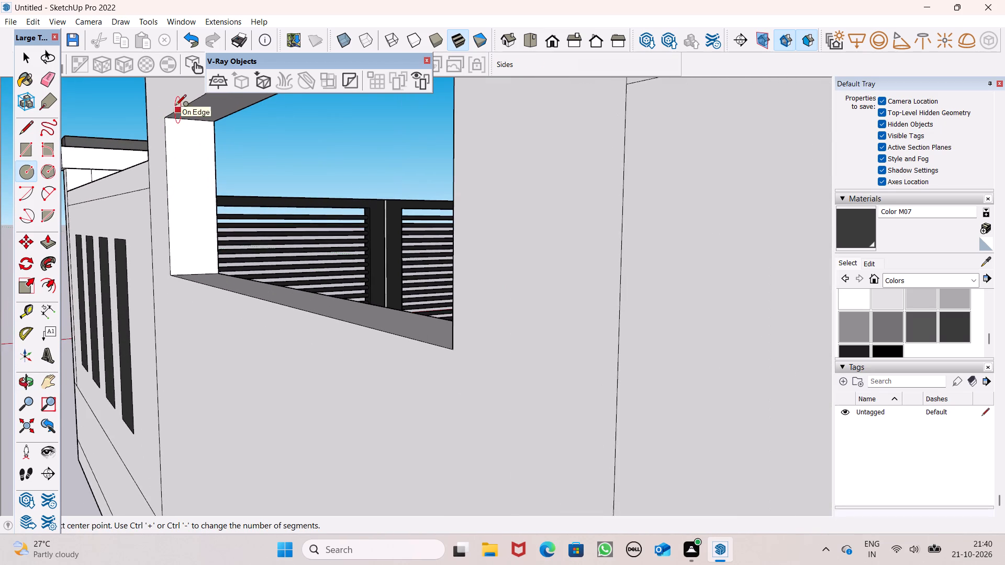
scroll(184, 150, down, 2)
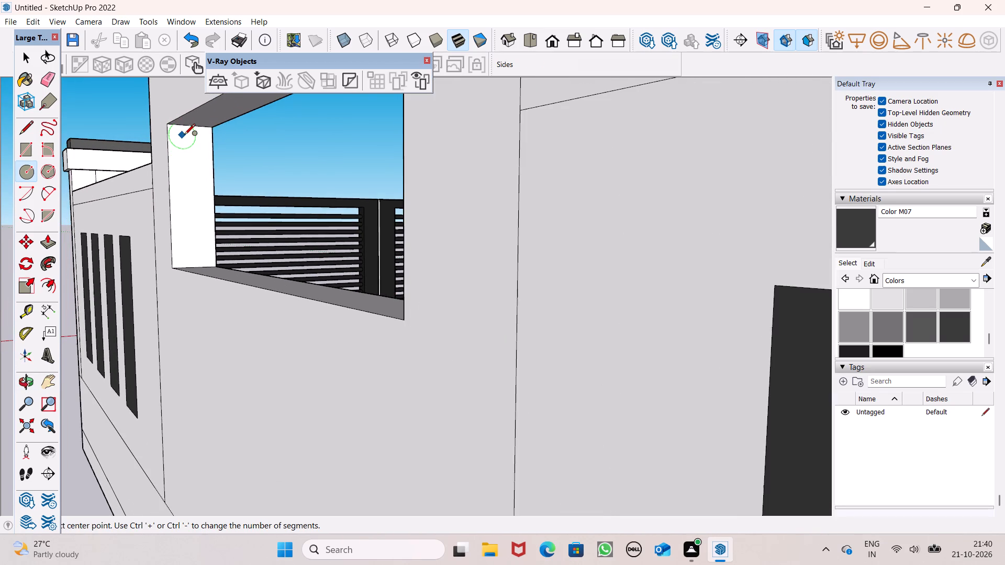
scroll(188, 104, up, 2)
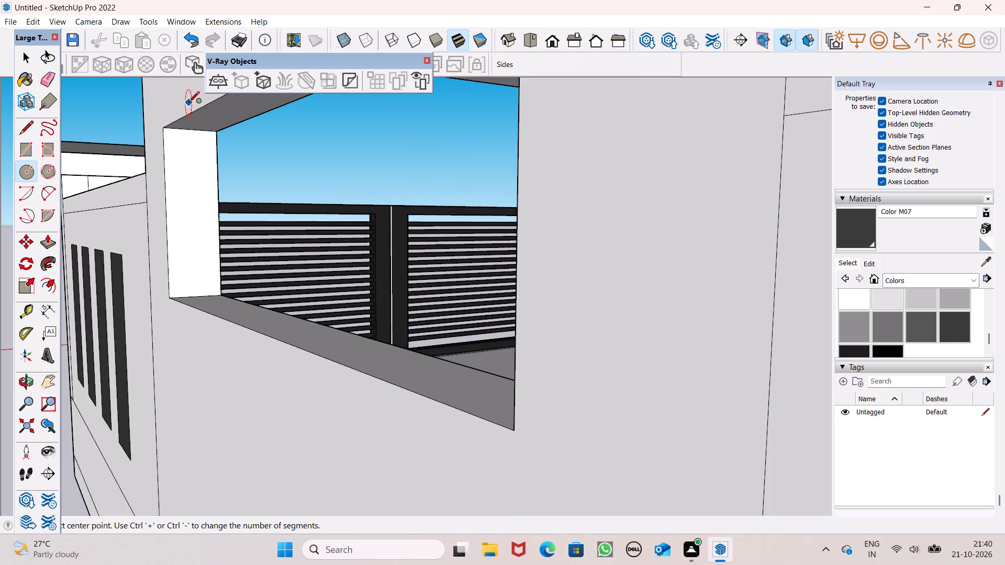
scroll(199, 134, down, 1)
scroll(213, 128, up, 2)
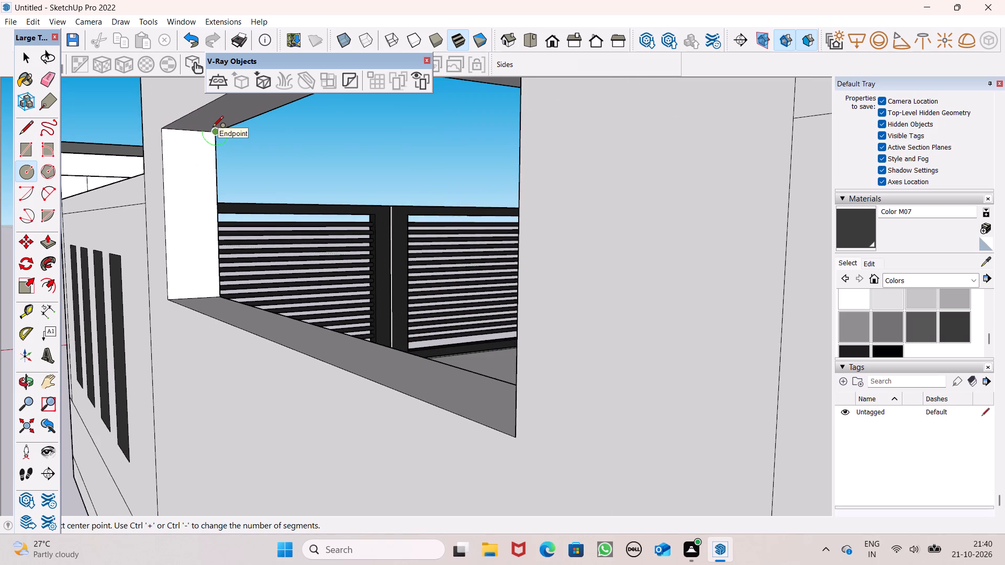
scroll(213, 128, down, 1)
middle_drag(213, 177, 207, 194)
scroll(192, 251, up, 2)
scroll(195, 250, down, 1)
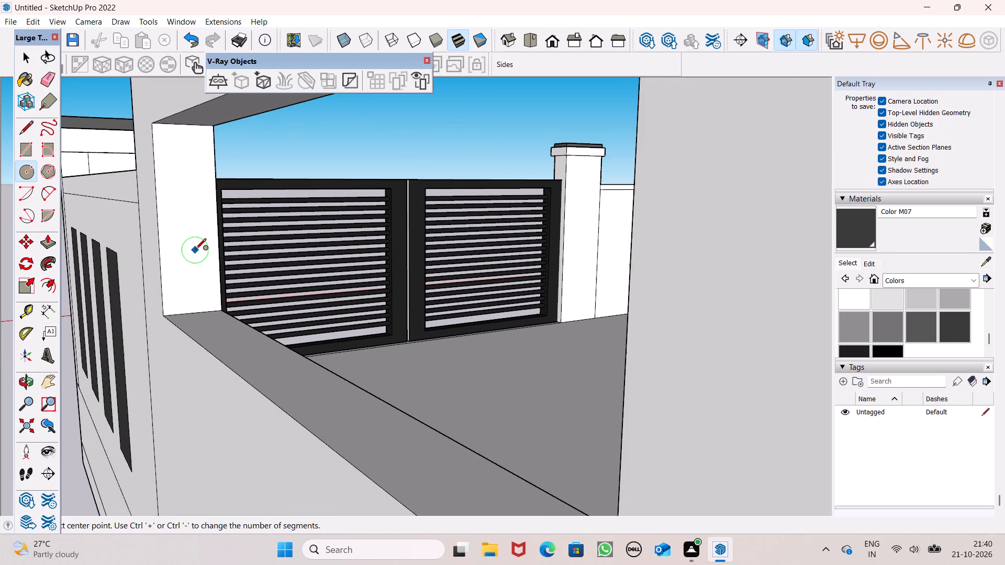
middle_drag(195, 239, 182, 241)
middle_drag(181, 238, 180, 243)
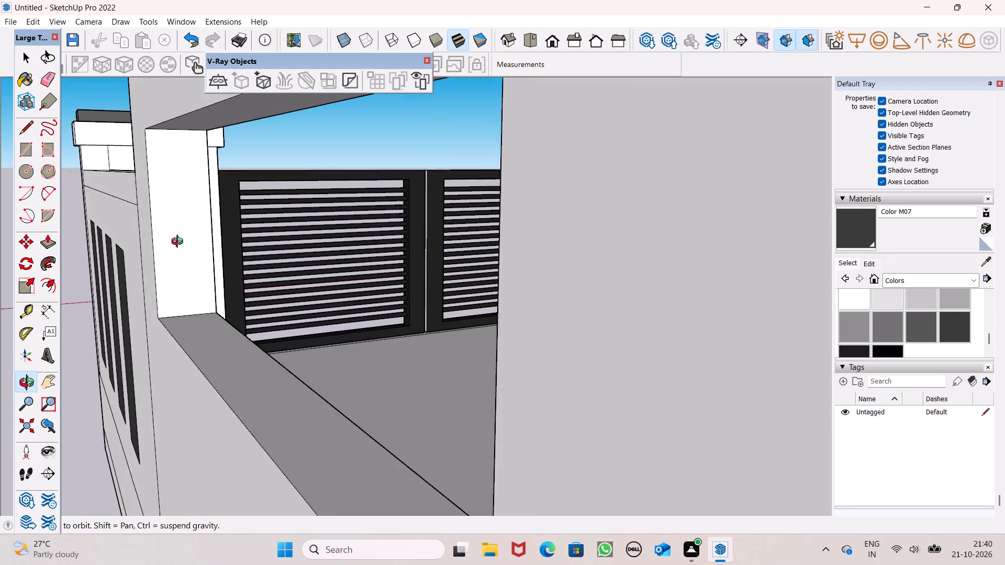
middle_drag(180, 243, 176, 244)
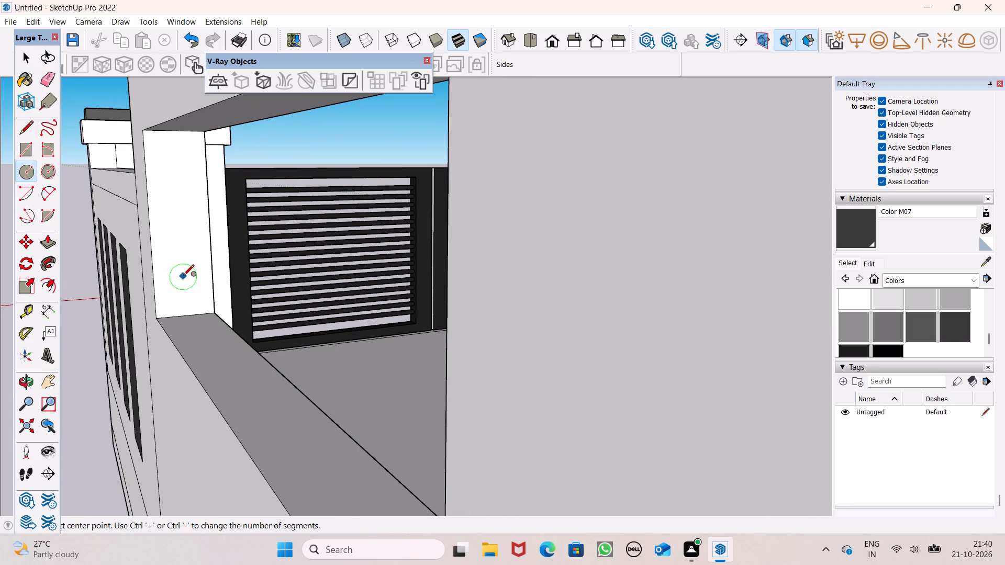
middle_drag(196, 282, 188, 290)
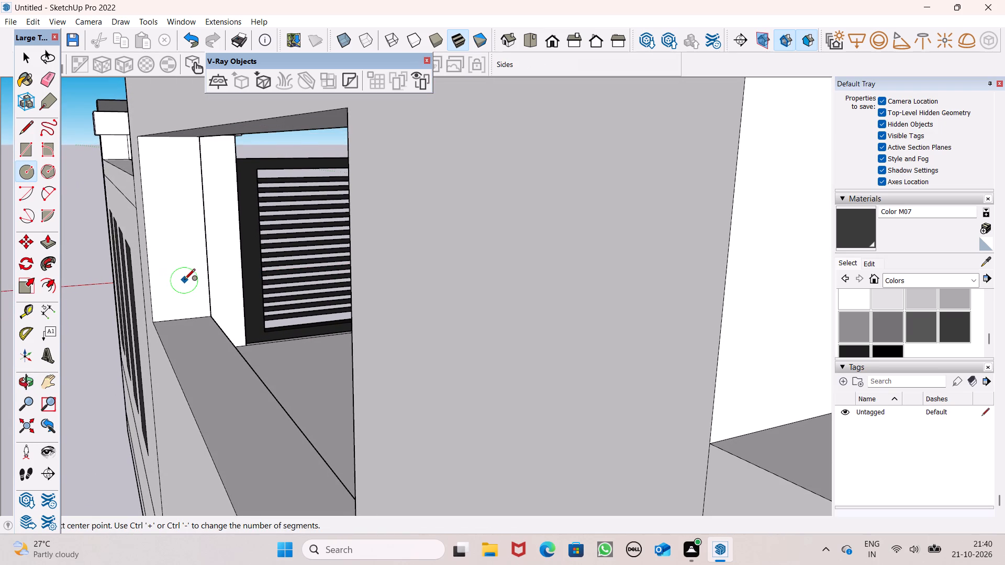
middle_drag(184, 279, 193, 276)
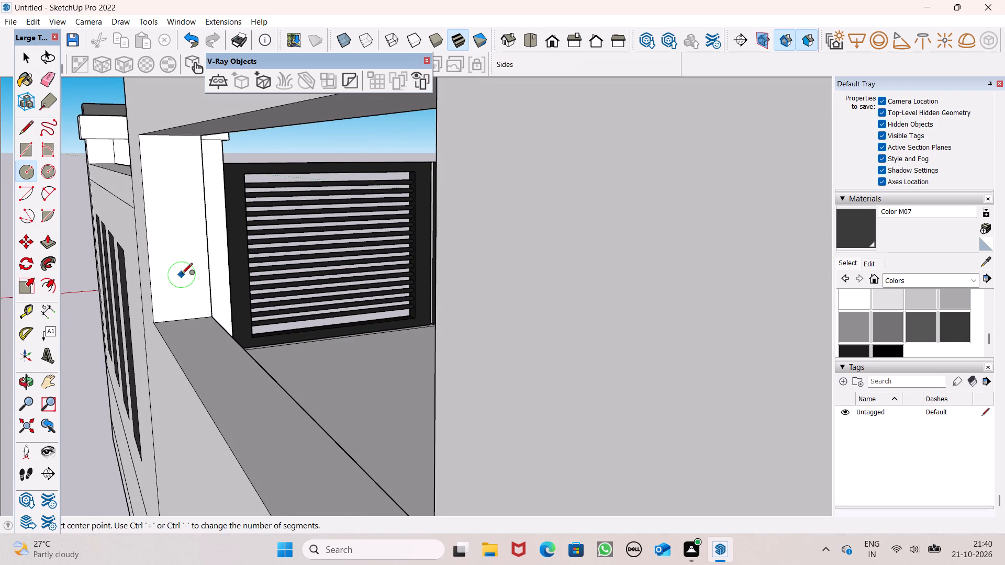
click(181, 278)
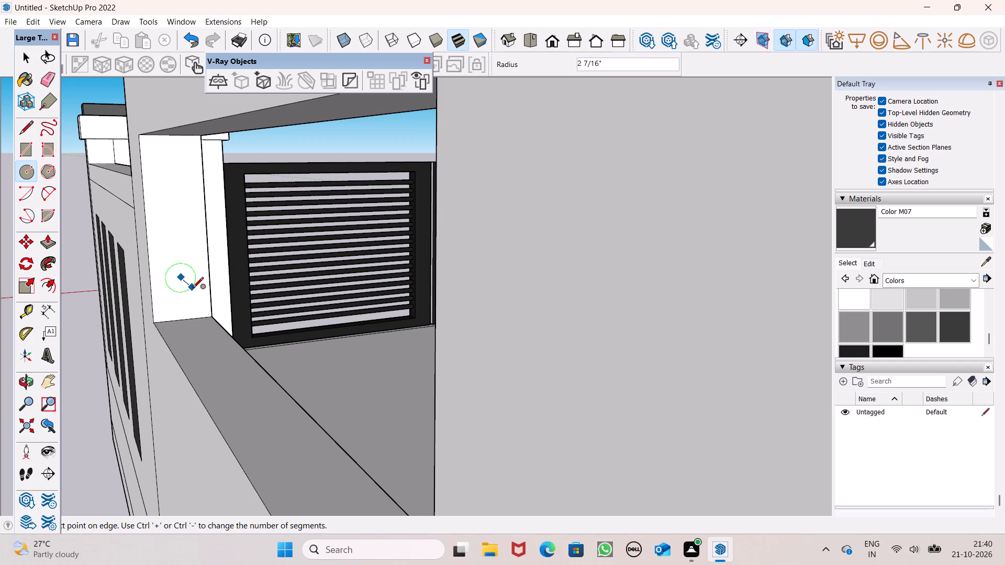
click(191, 285)
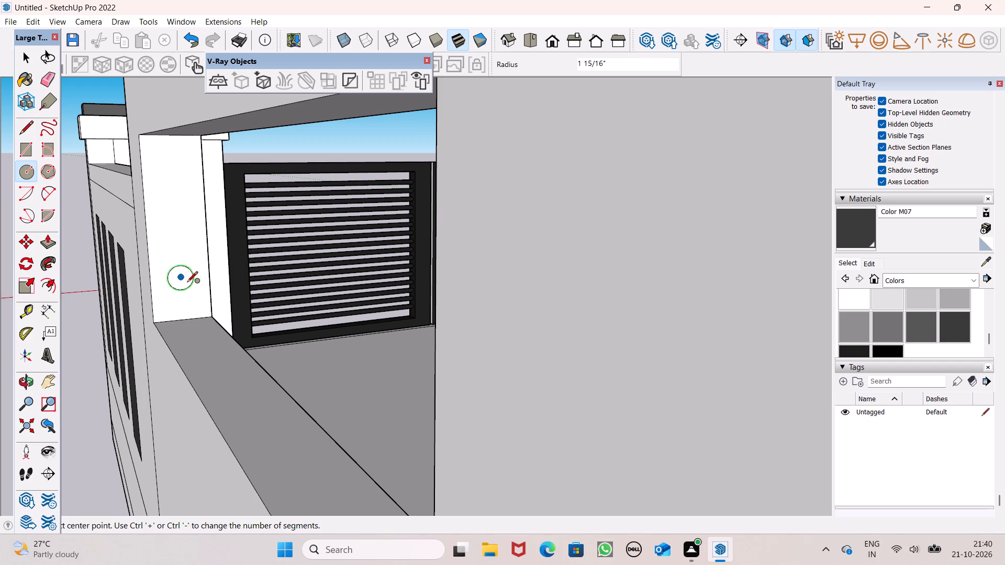
Copy the circle and its face straight up to mid-height on the opening's inner side face.
key(space)
double_click(181, 281)
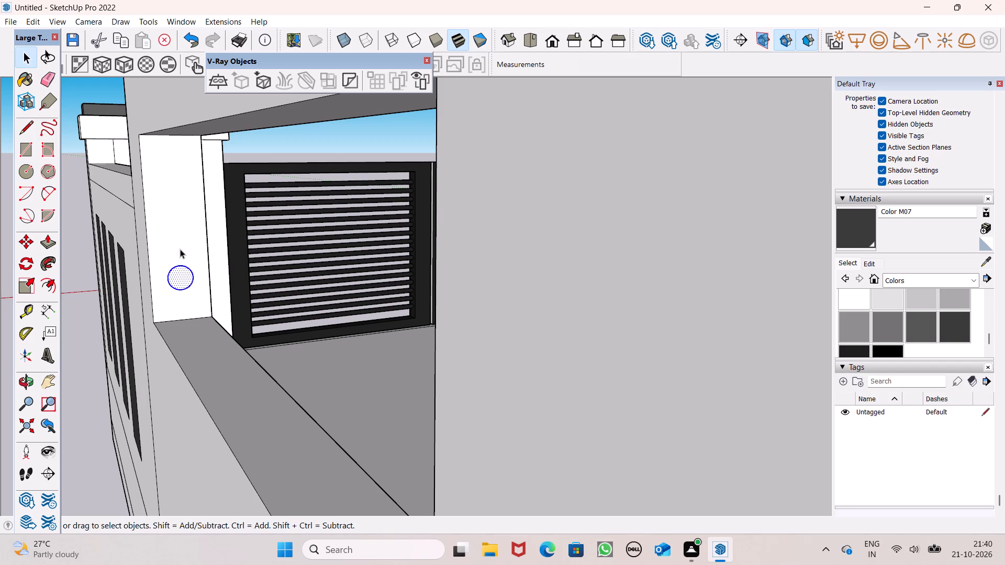
key(m)
key(Return)
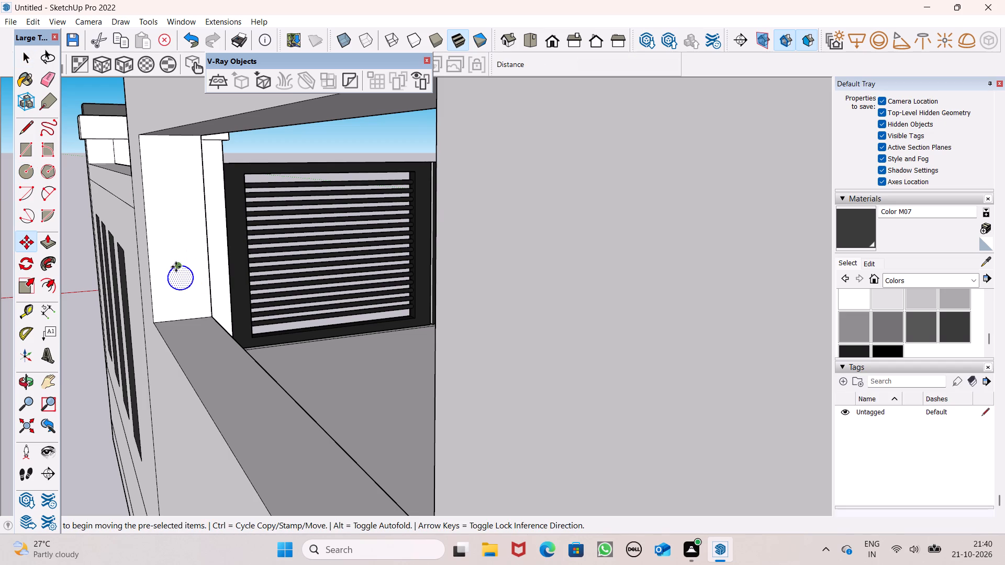
drag(182, 267, 186, 244)
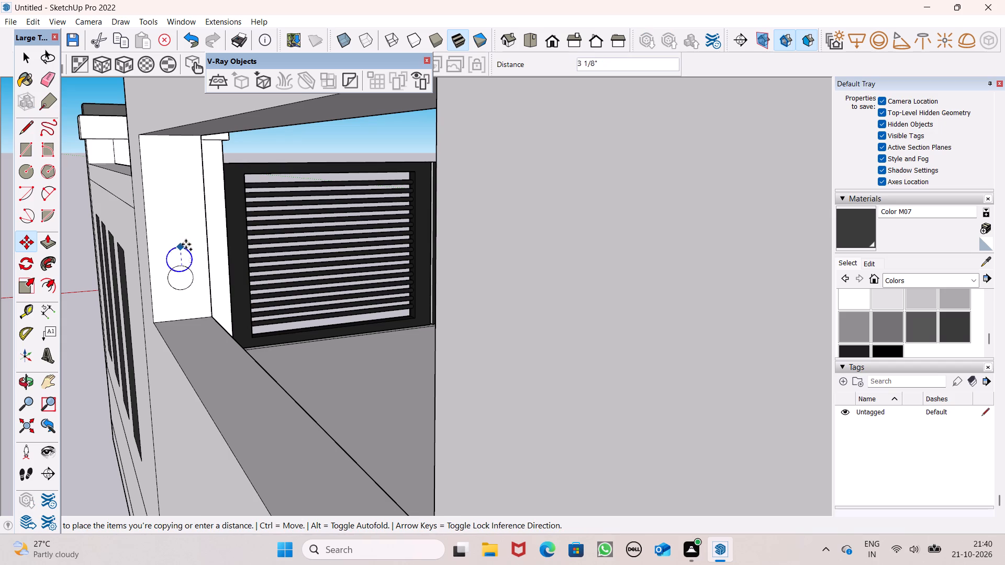
drag(186, 244, 179, 222)
click(179, 222)
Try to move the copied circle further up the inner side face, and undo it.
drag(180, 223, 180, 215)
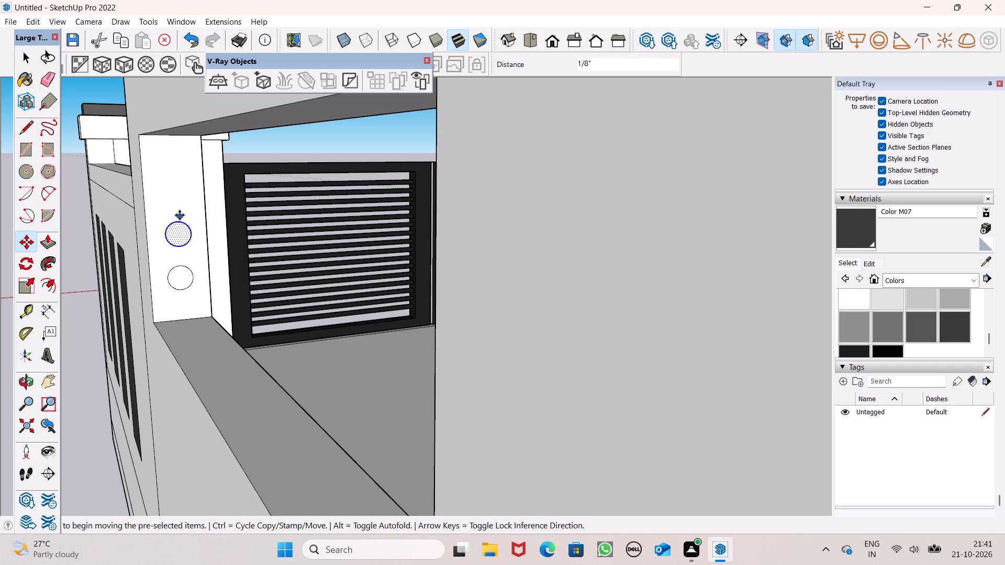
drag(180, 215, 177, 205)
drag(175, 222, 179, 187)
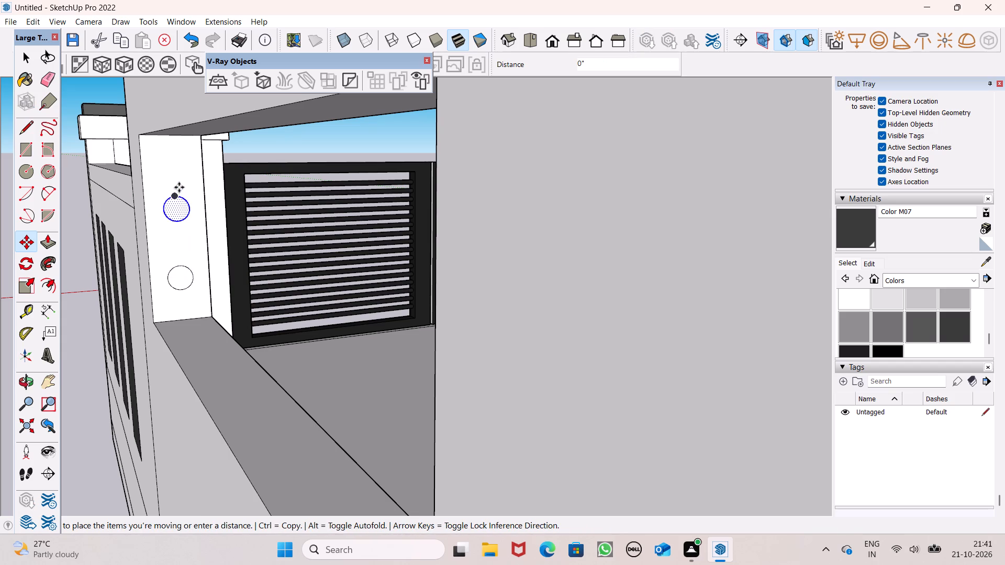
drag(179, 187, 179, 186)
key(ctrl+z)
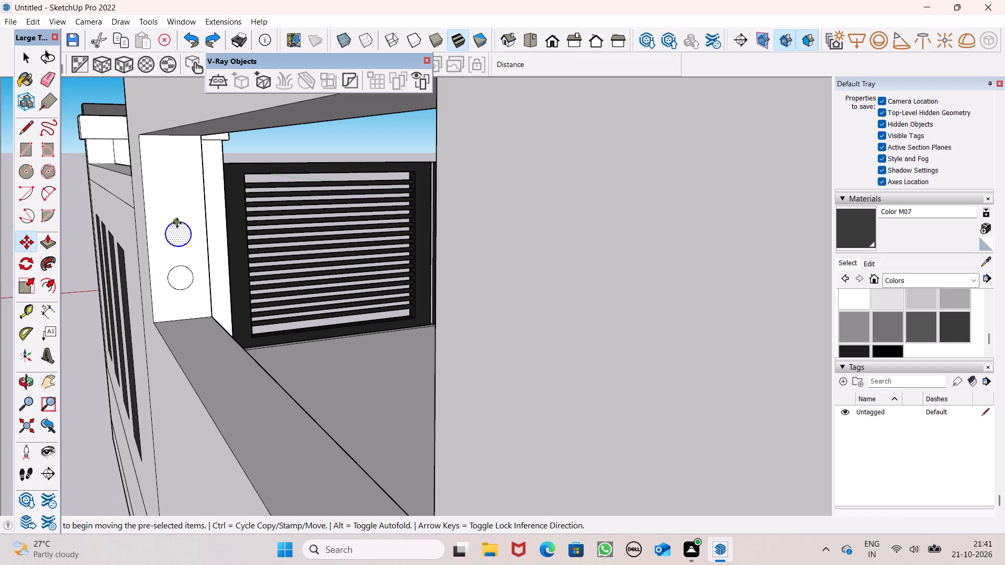
Copy the middle circle about 7 5/16" upward to place a third circle on the opening's inner side face.
drag(177, 223, 172, 174)
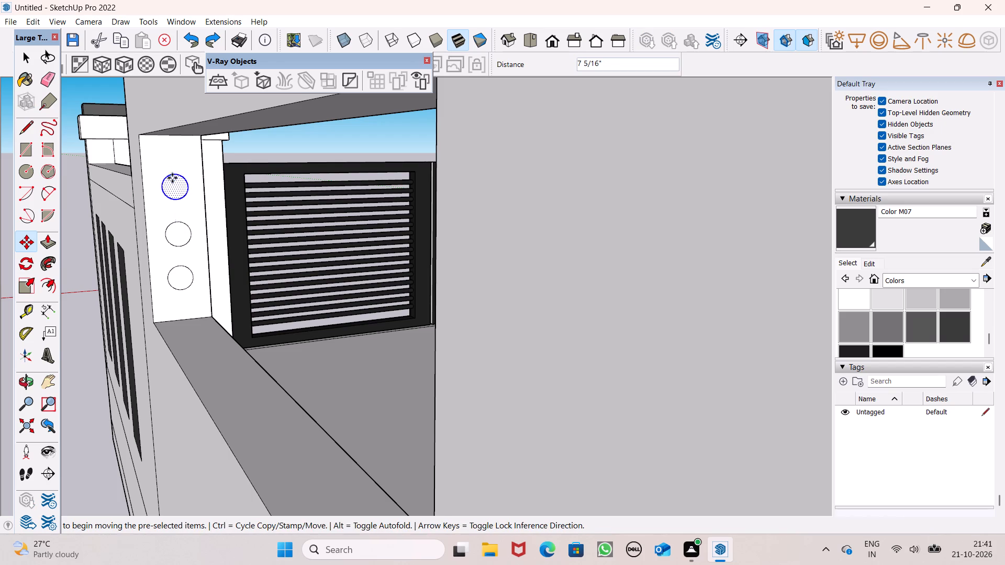
key(space)
Paint the three circles on the inner side face of the wall opening nearer the gate with Color M07.
scroll(216, 195, down, 3)
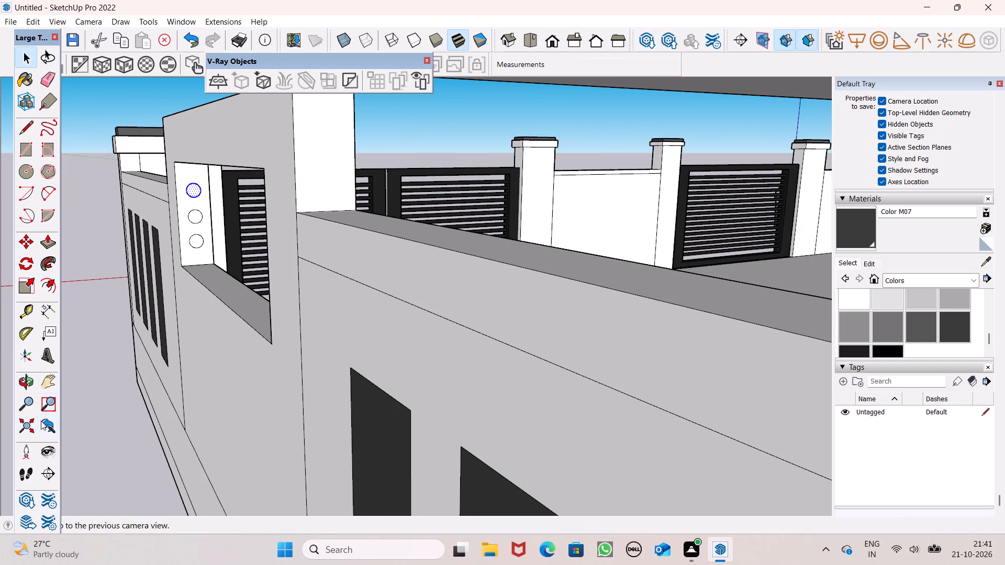
click(89, 393)
middle_drag(92, 379, 175, 327)
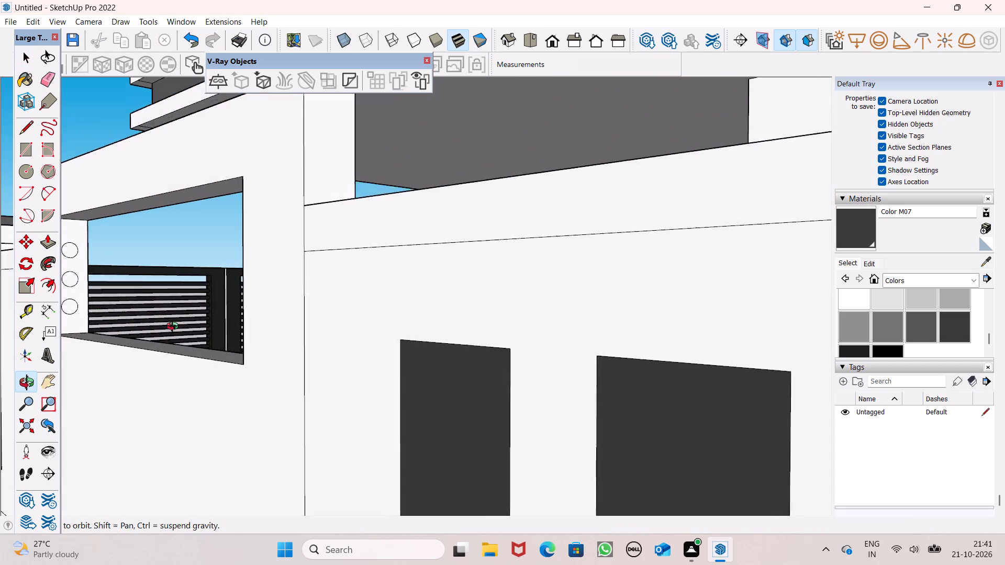
middle_drag(175, 327, 118, 352)
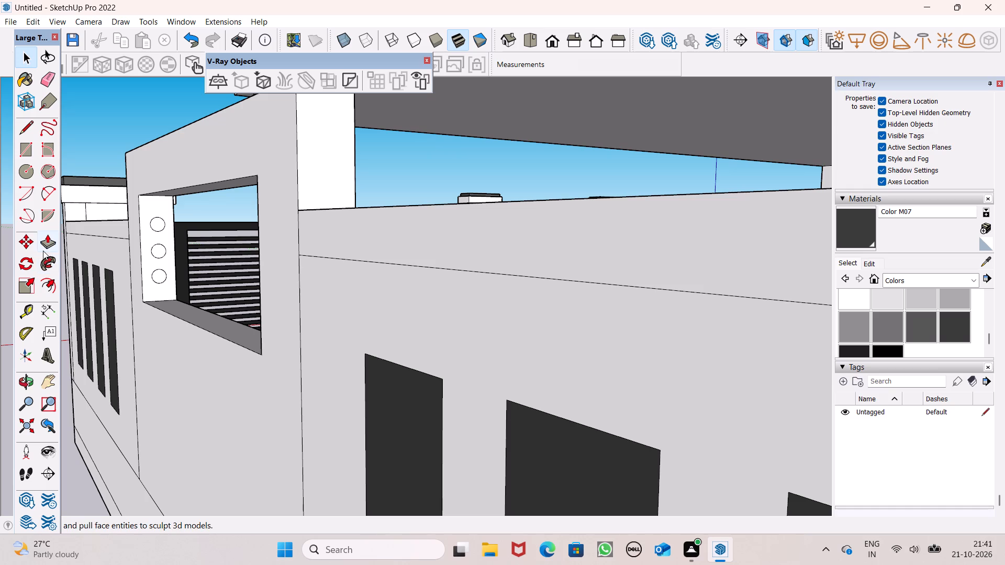
click(49, 243)
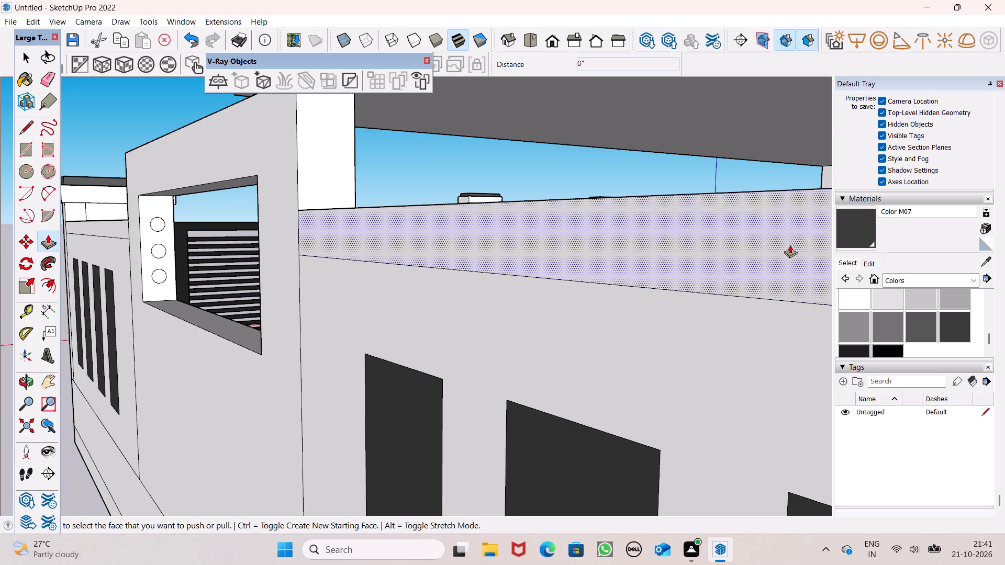
click(862, 235)
scroll(259, 258, up, 2)
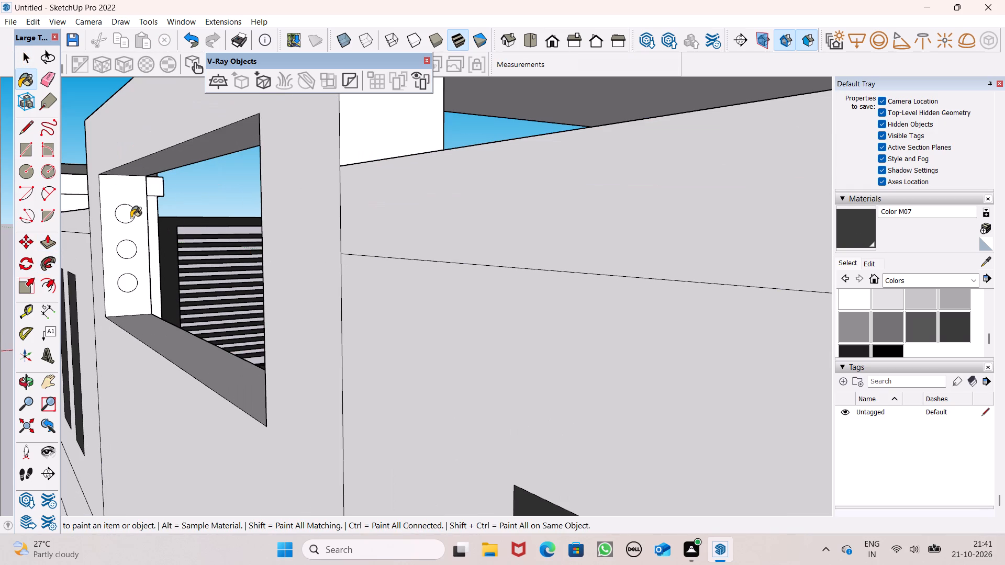
click(131, 217)
click(128, 251)
click(131, 287)
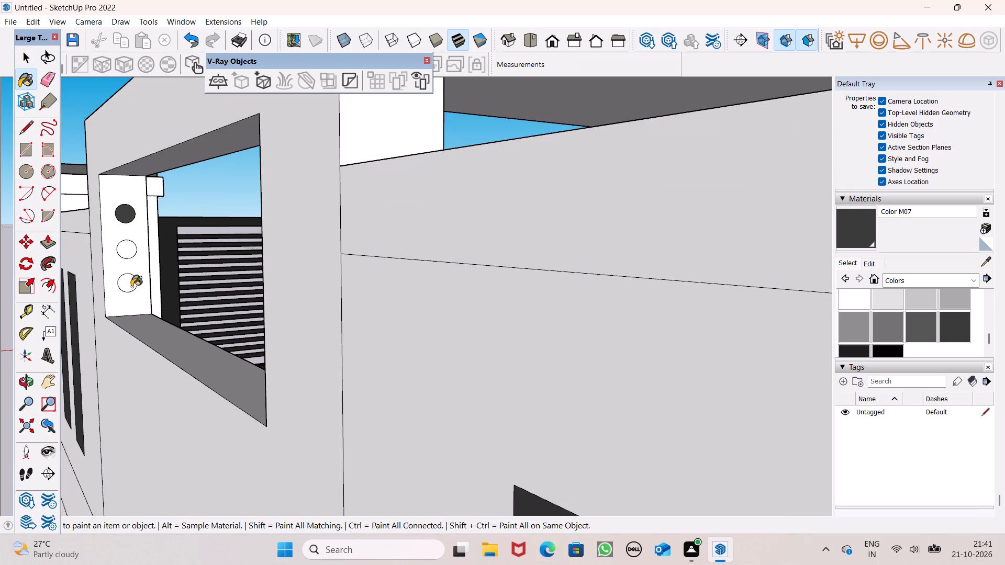
Push/Pull the circles into bars across the opening: bottom about 7' 3 9/16", middle about 7' 4 9/16", top about 7' 5 1/4".
click(45, 248)
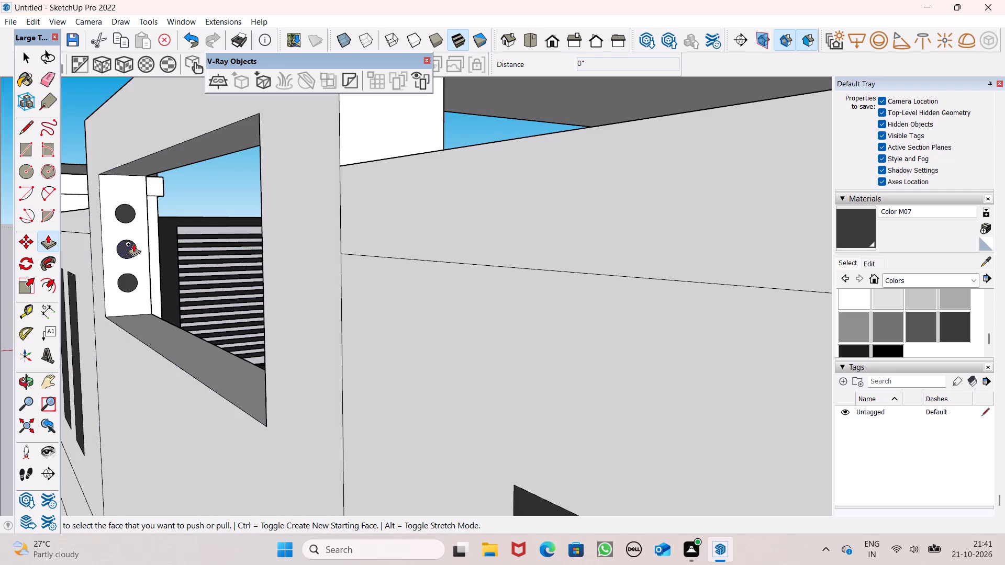
scroll(139, 261, down, 1)
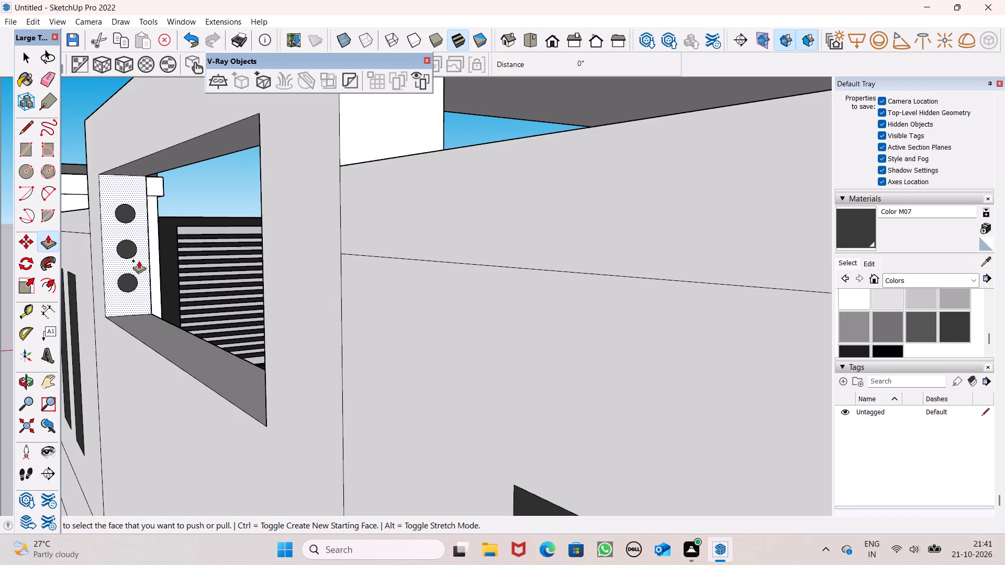
middle_drag(141, 264, 178, 289)
drag(146, 303, 297, 381)
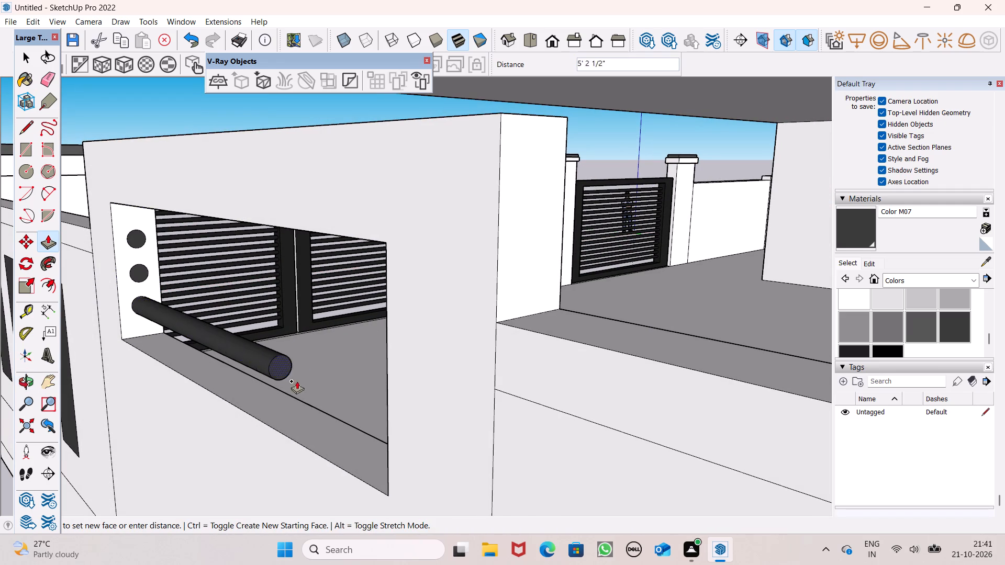
drag(297, 381, 394, 434)
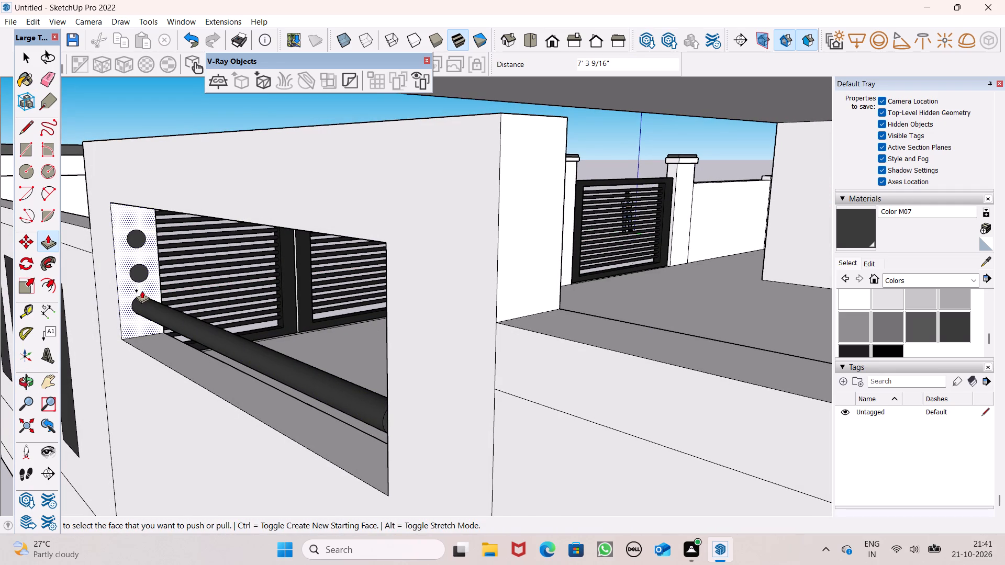
drag(143, 272, 334, 366)
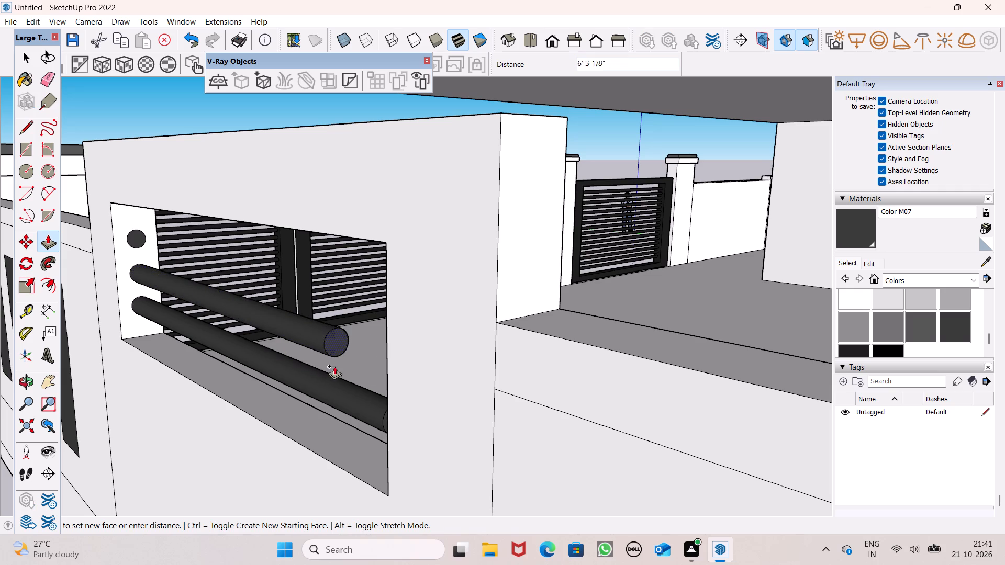
drag(334, 366, 397, 387)
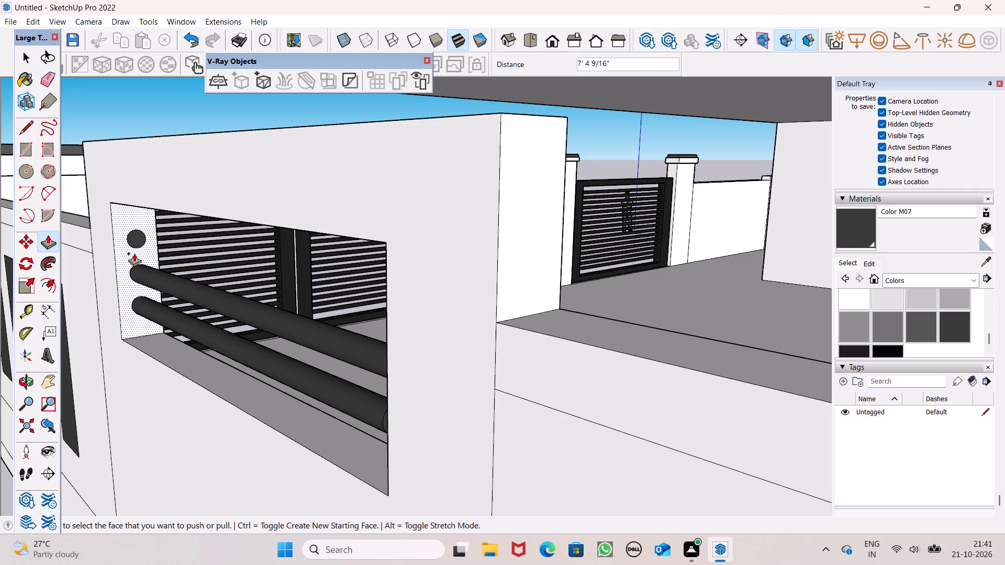
drag(138, 235, 292, 305)
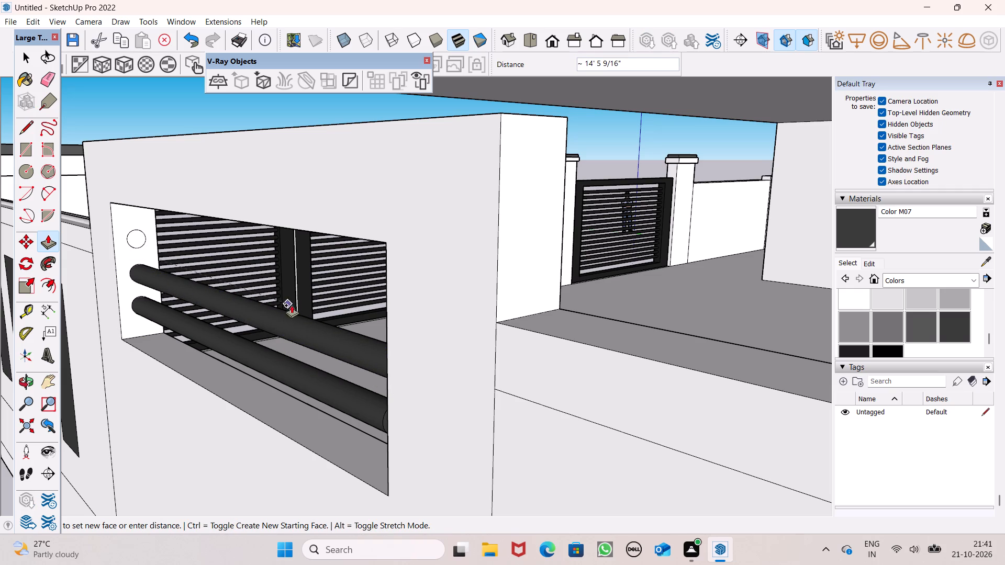
drag(292, 305, 389, 317)
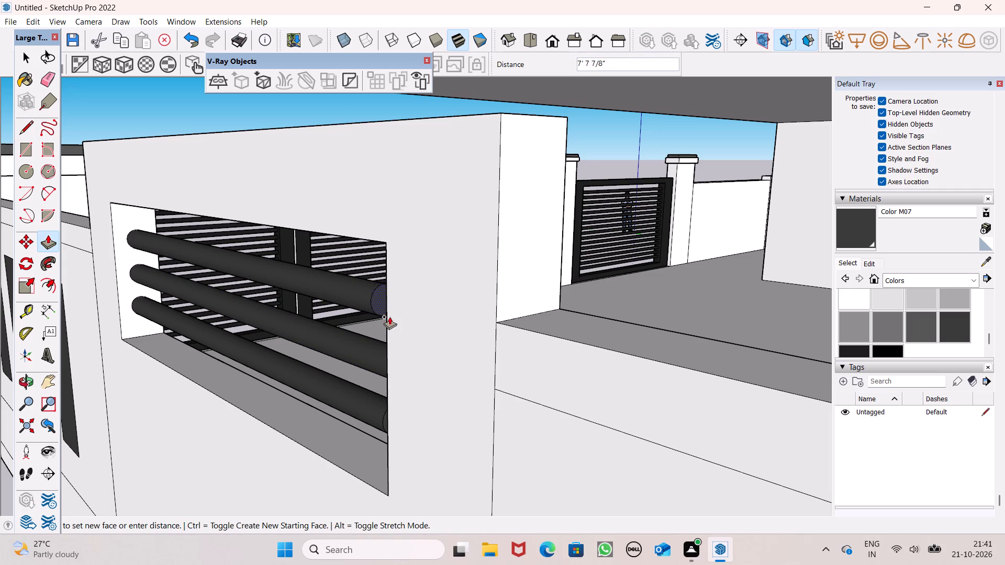
drag(389, 317, 403, 318)
Extend the free ends of all three bars to the opening's far inner side face, the bottom one by about 4 3/16".
scroll(374, 308, down, 1)
middle_drag(377, 318, 483, 301)
scroll(391, 283, down, 7)
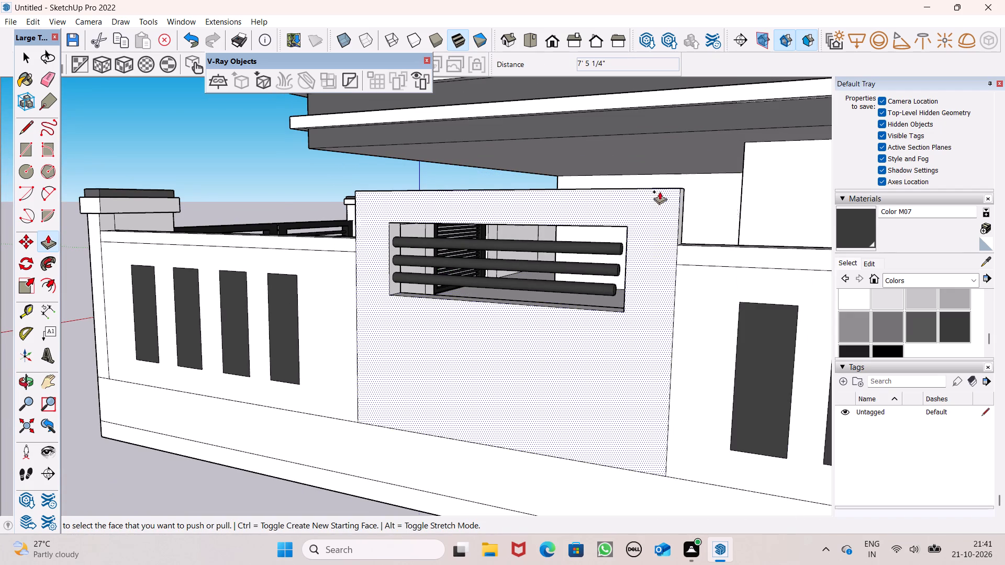
scroll(661, 247, up, 1)
middle_drag(647, 240, 641, 280)
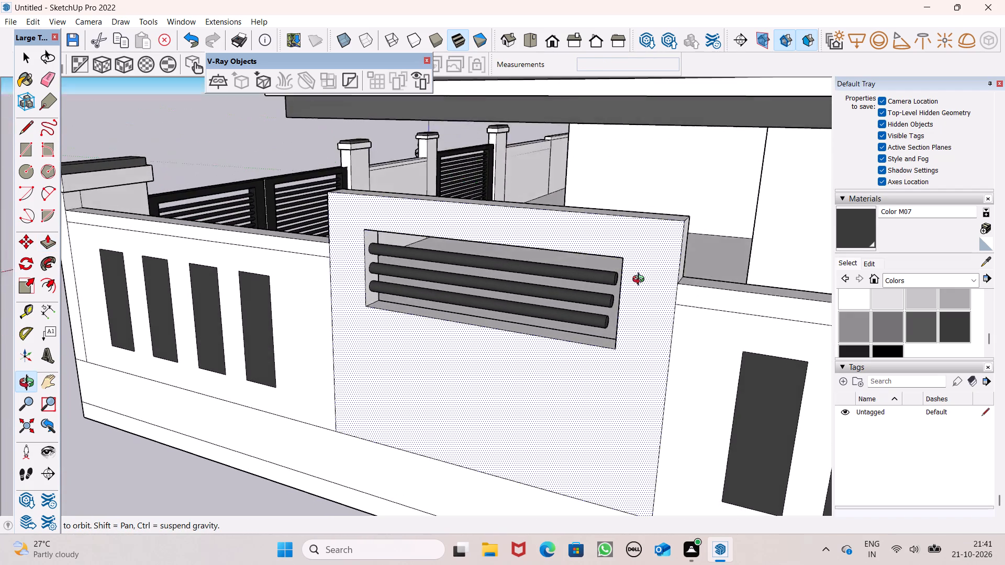
middle_drag(641, 280, 635, 262)
scroll(628, 269, up, 10)
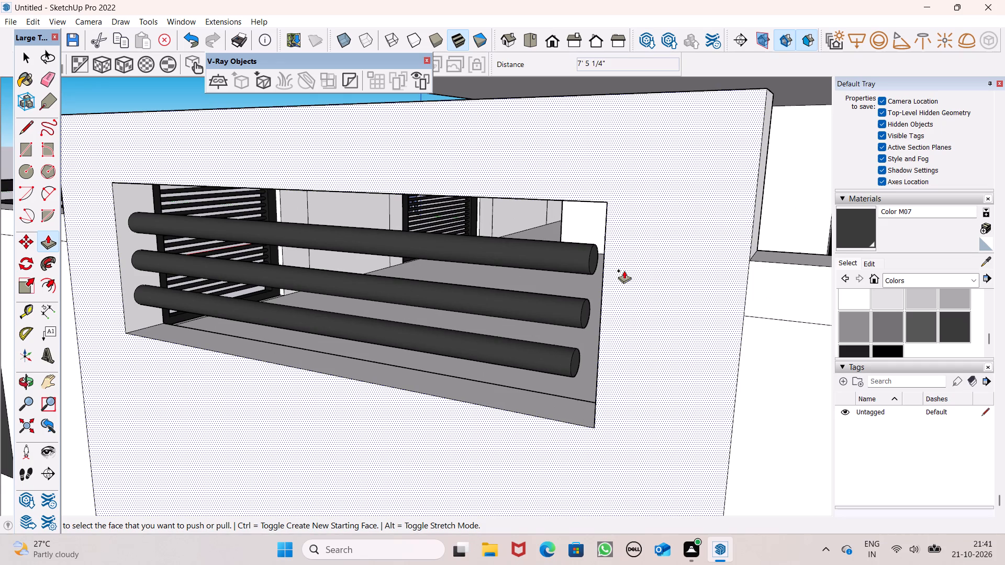
scroll(593, 255, up, 3)
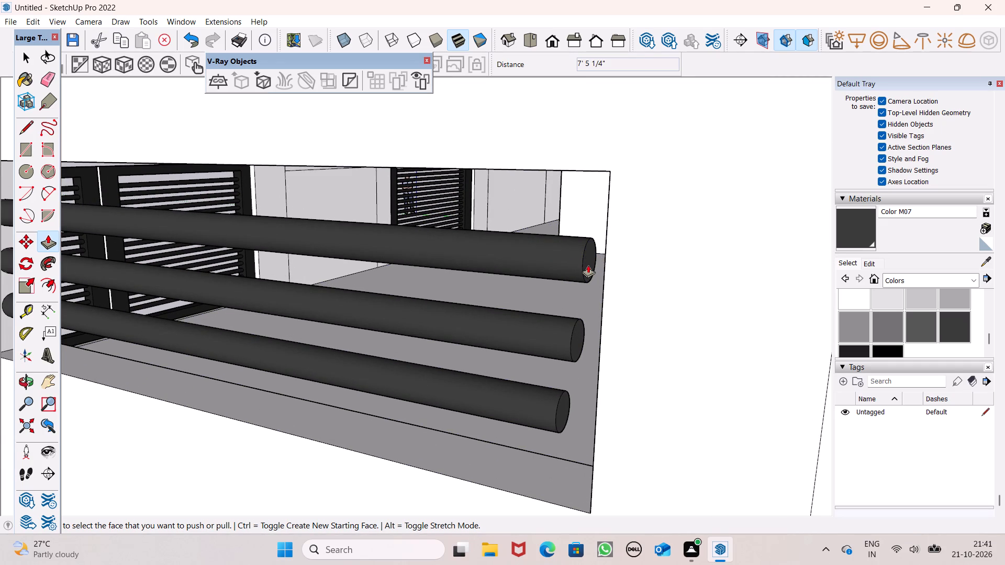
drag(588, 265, 617, 267)
drag(578, 340, 589, 341)
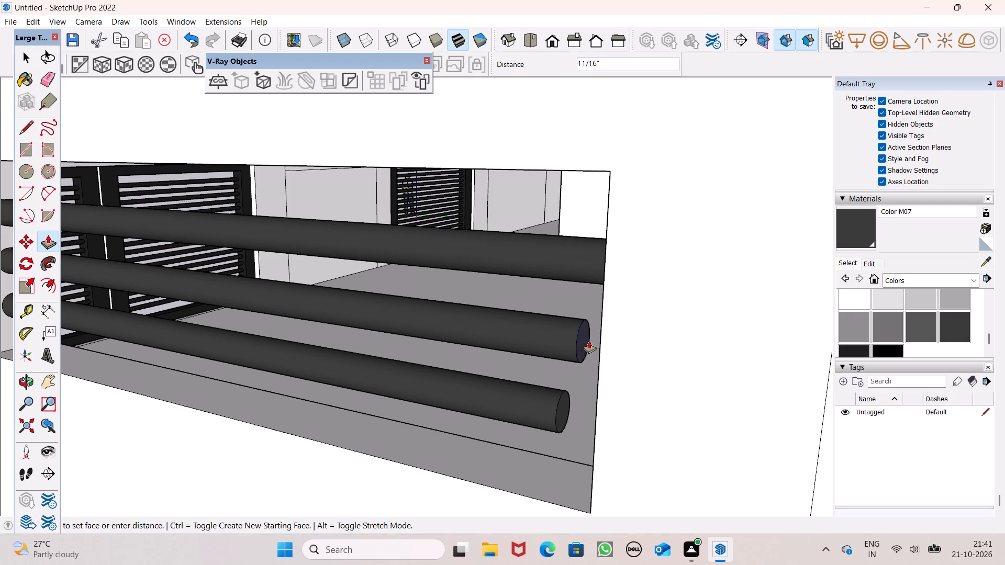
drag(589, 341, 613, 344)
drag(561, 415, 604, 438)
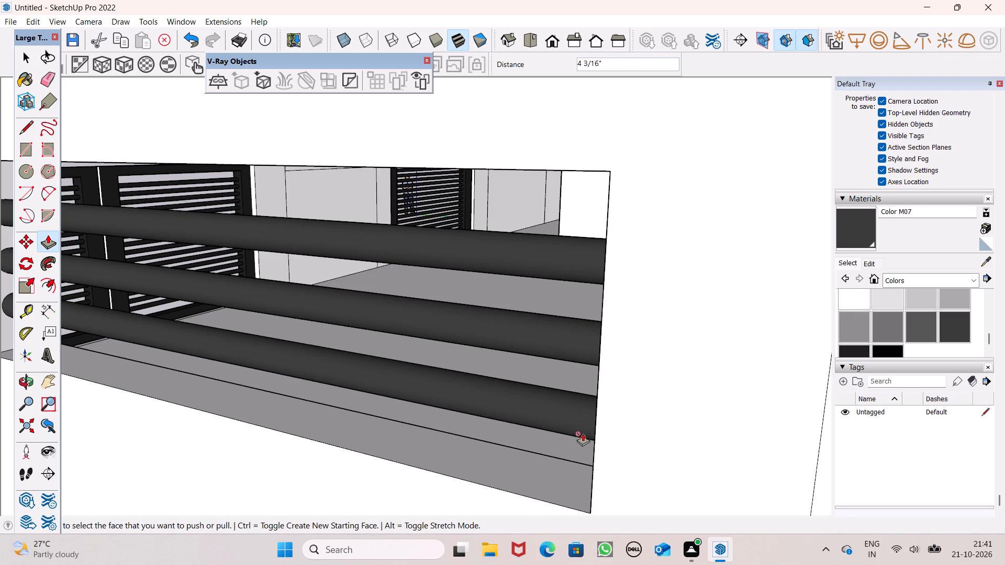
scroll(480, 329, down, 6)
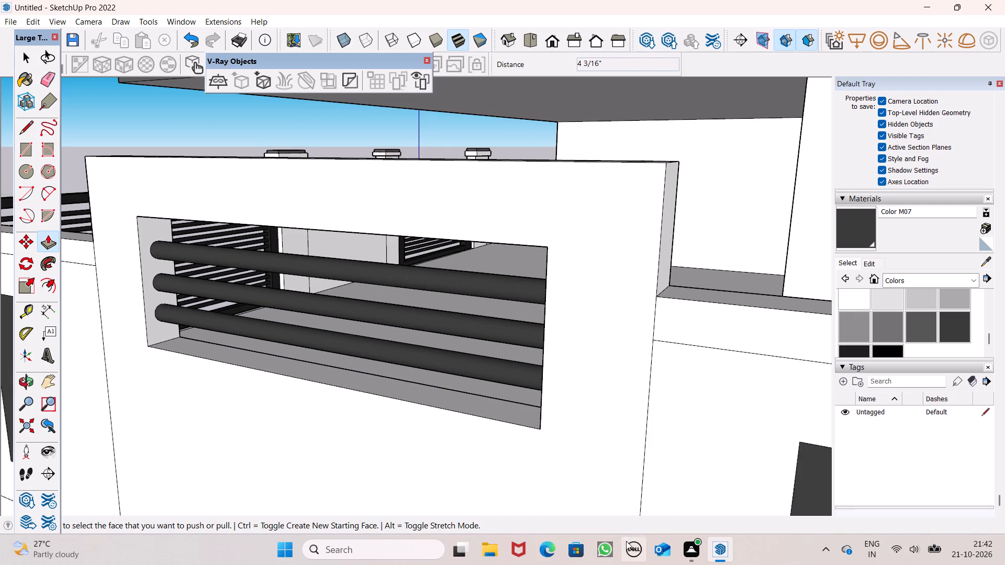
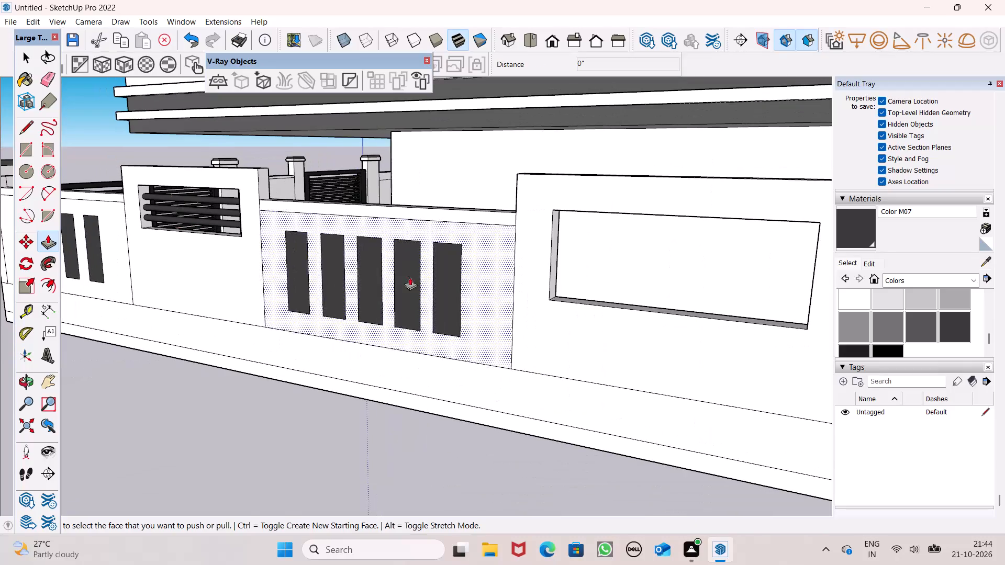
Draw a circle of about 1 7/8" radius near the bottom of the larger wall opening's inner side face.
key(space)
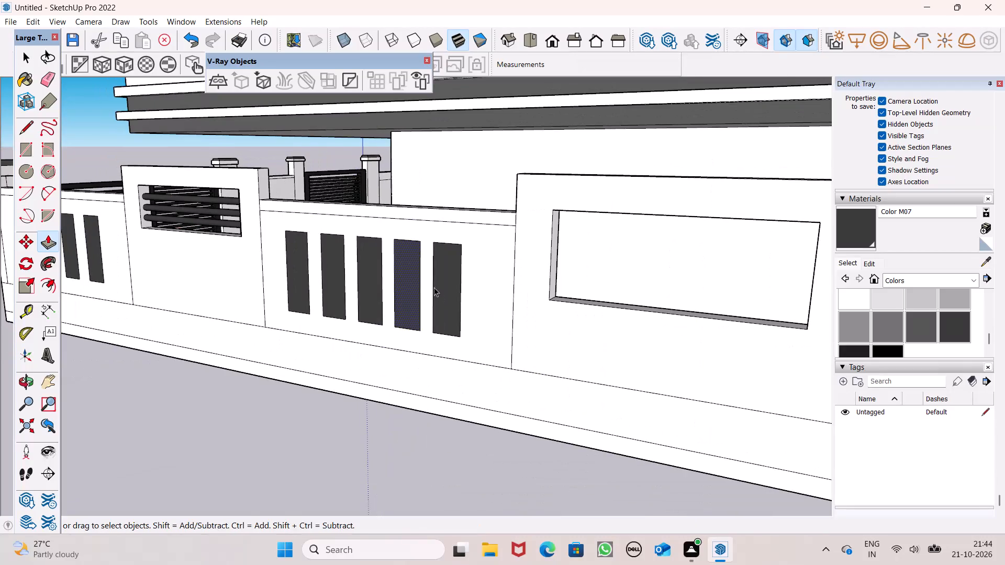
middle_drag(589, 348, 396, 332)
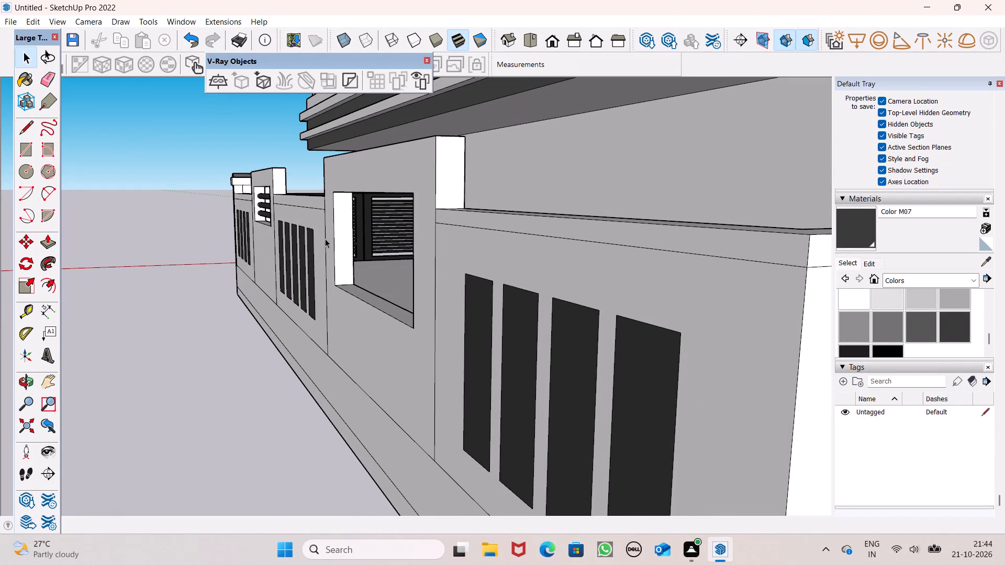
scroll(325, 239, up, 1)
key(space)
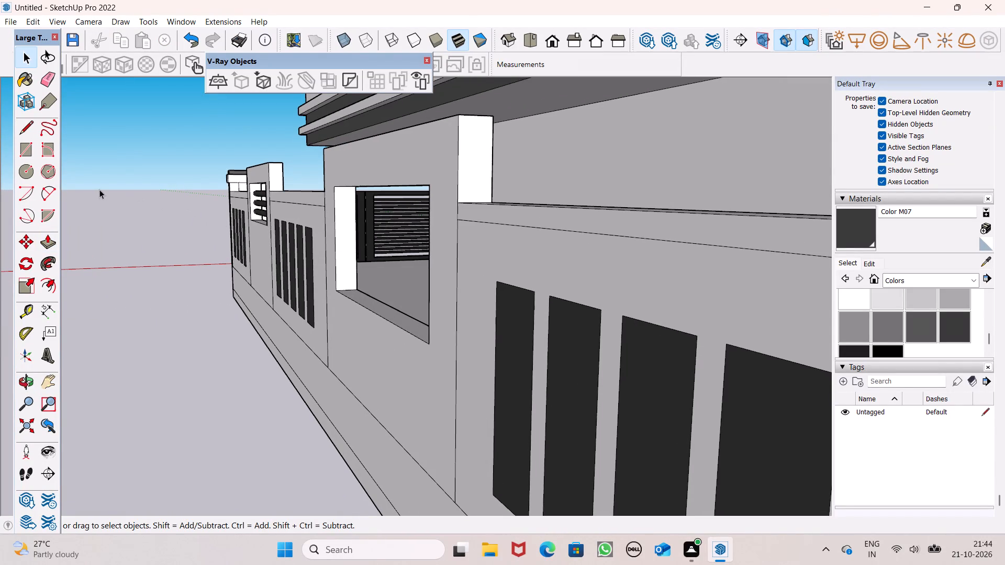
middle_drag(440, 244, 440, 222)
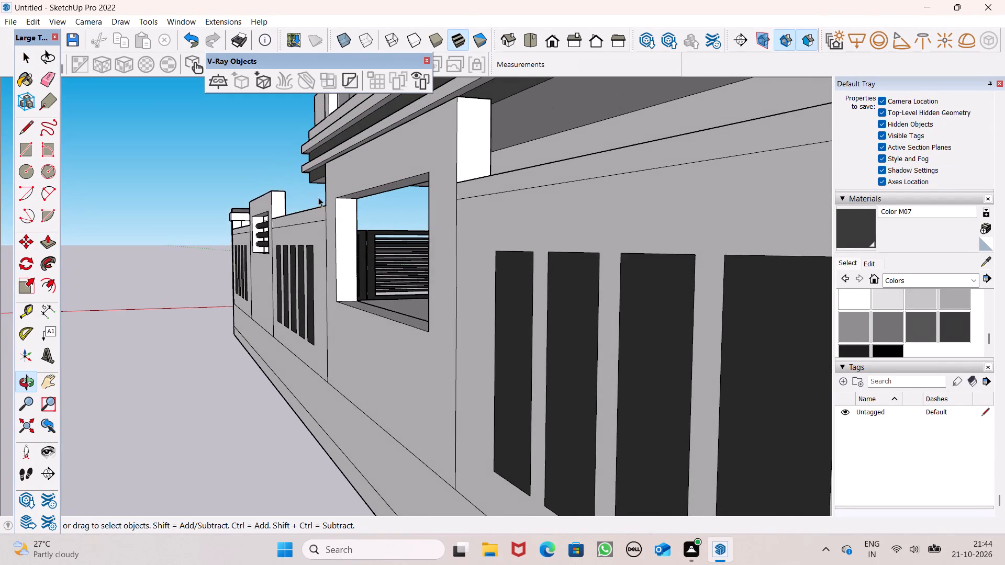
scroll(324, 195, up, 3)
scroll(127, 343, right, 13)
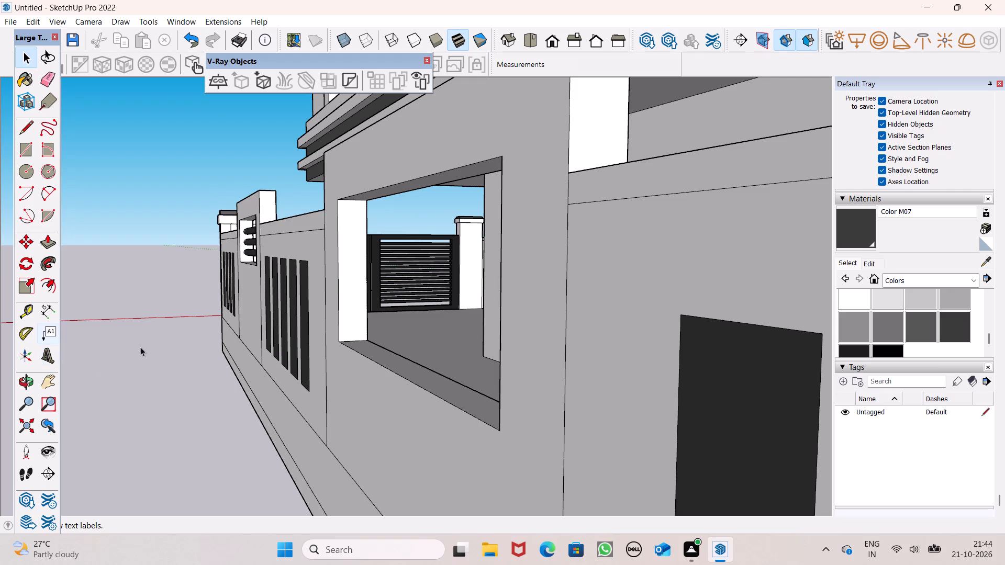
click(21, 169)
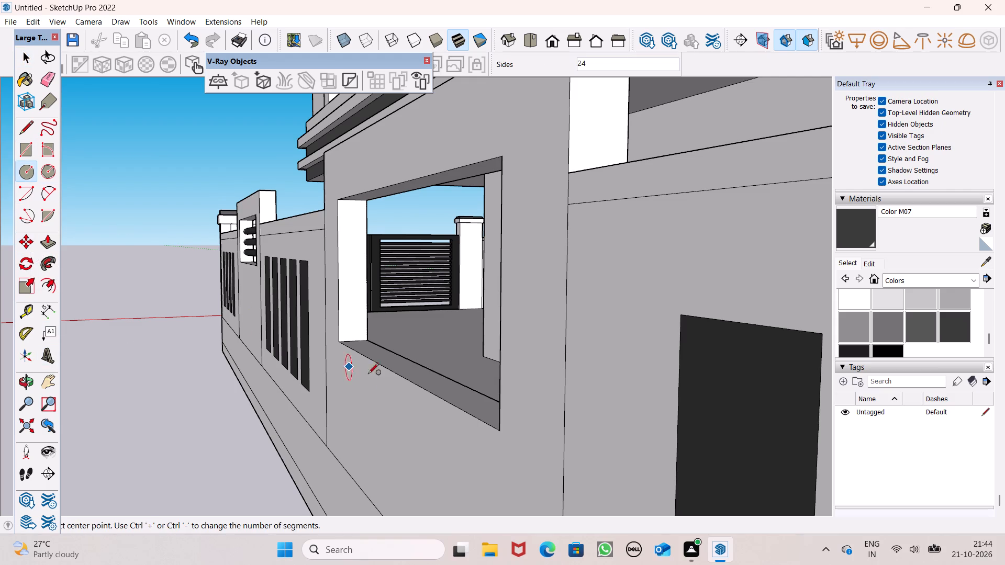
middle_drag(421, 398, 400, 390)
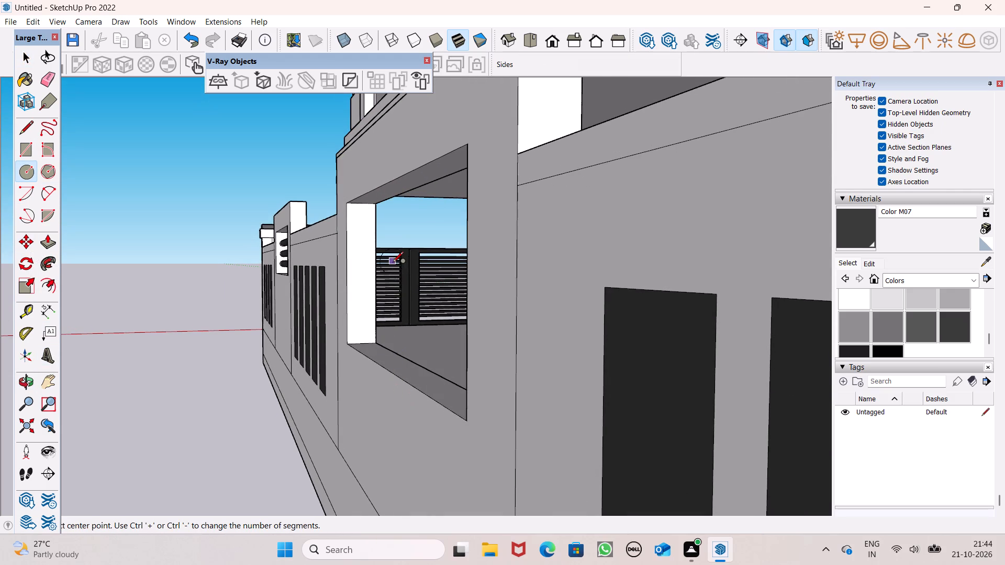
scroll(393, 263, up, 2)
scroll(390, 301, down, 1)
middle_drag(359, 386, 356, 390)
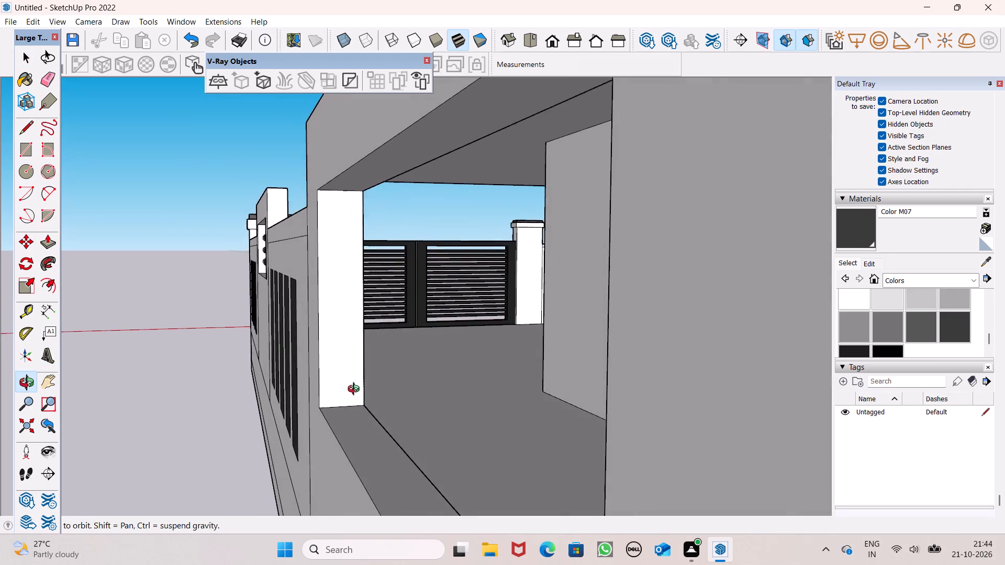
middle_drag(356, 390, 356, 381)
scroll(350, 372, up, 1)
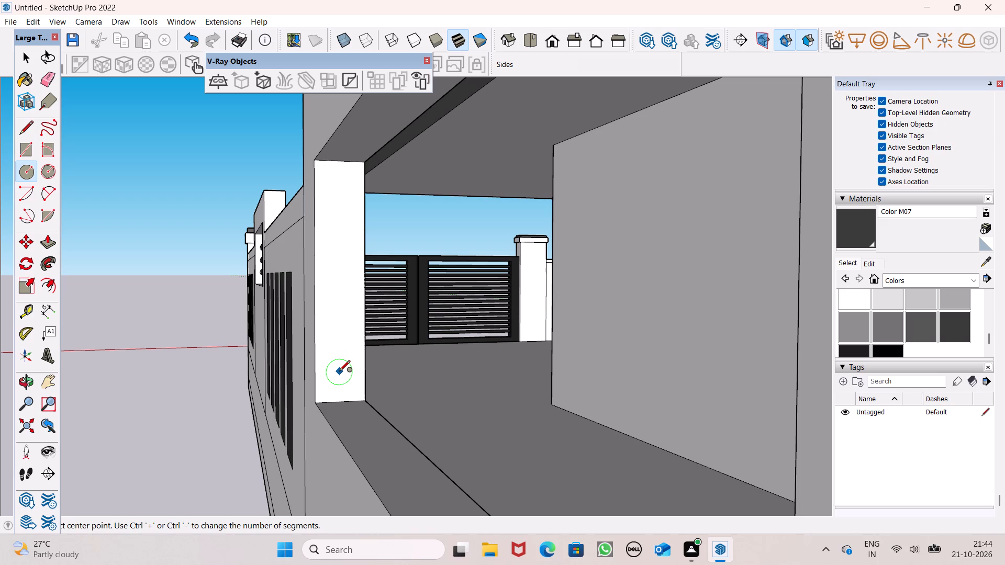
click(339, 372)
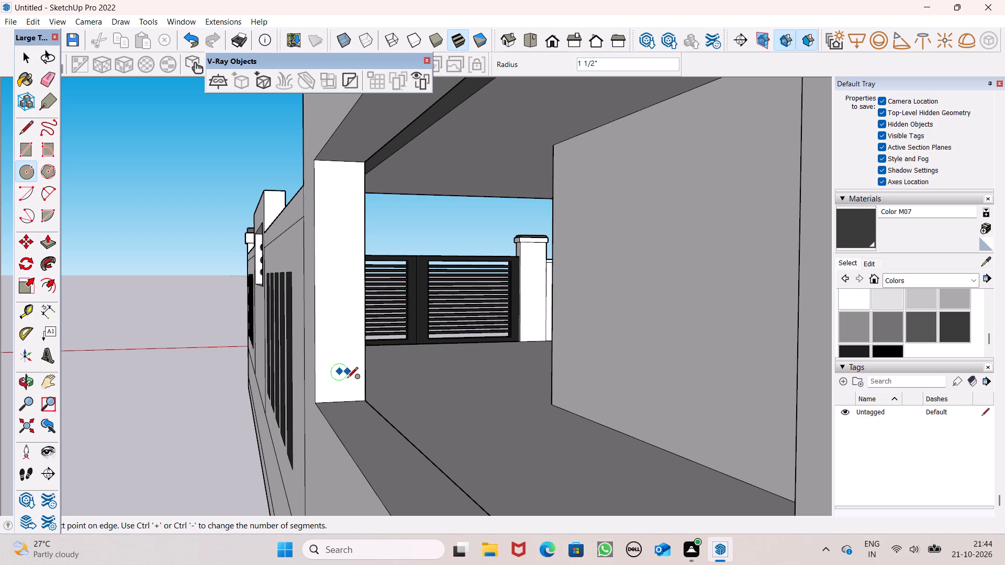
scroll(346, 382, up, 6)
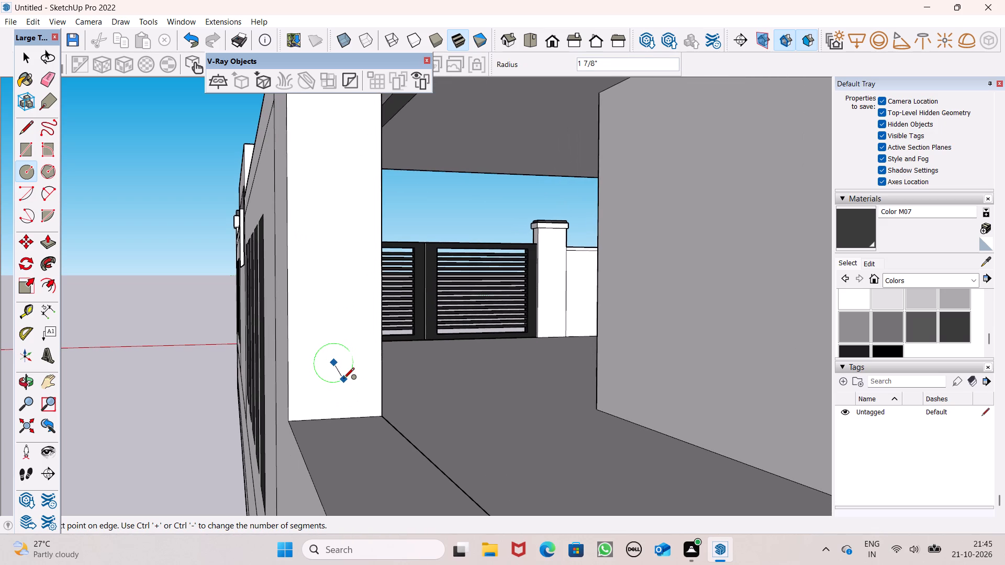
click(343, 379)
key(space)
Copy the circle about 6 1/16" upward and array it x5 to make a column of six circles on the side face.
scroll(325, 348, down, 7)
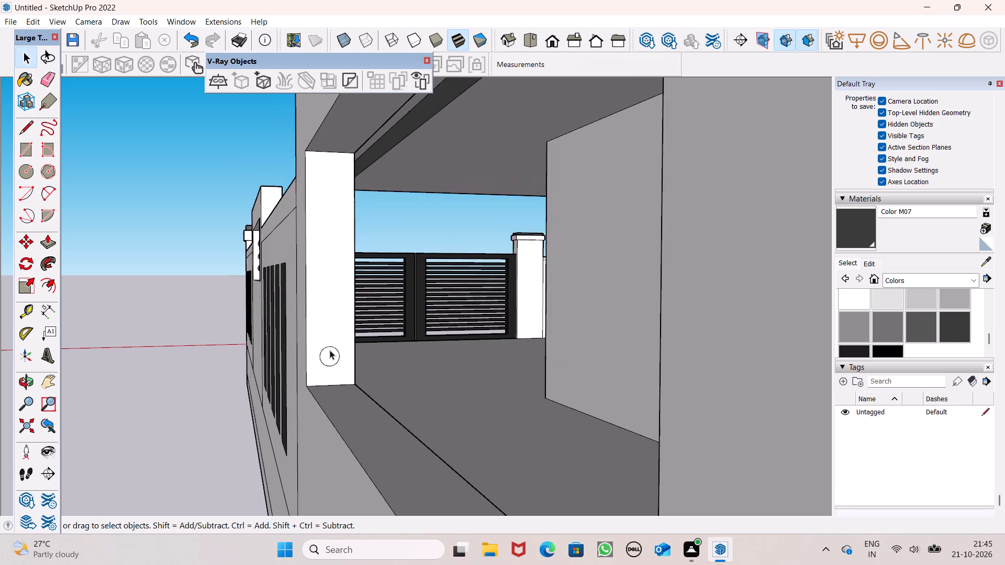
scroll(330, 349, down, 4)
double_click(329, 352)
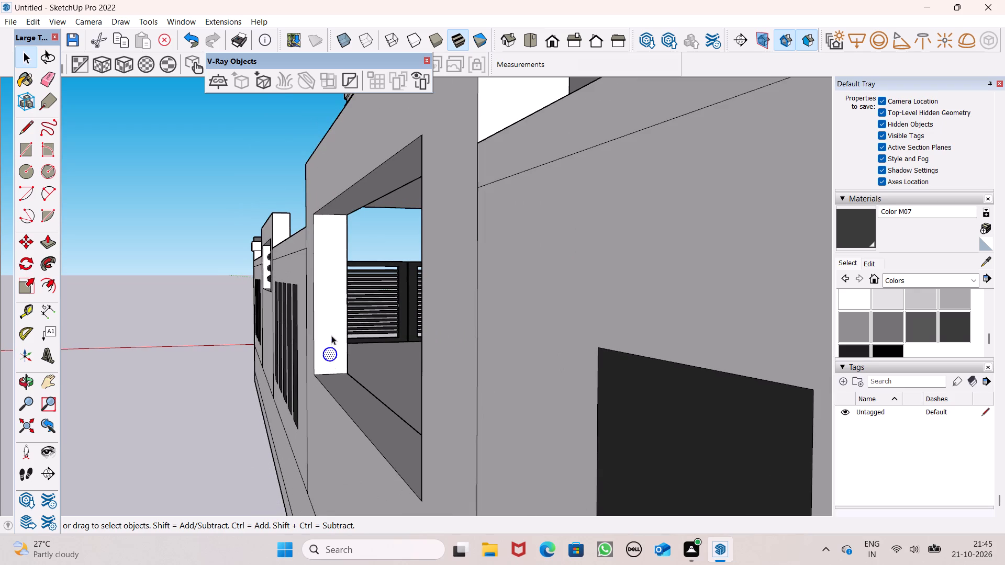
key(m)
key(Return)
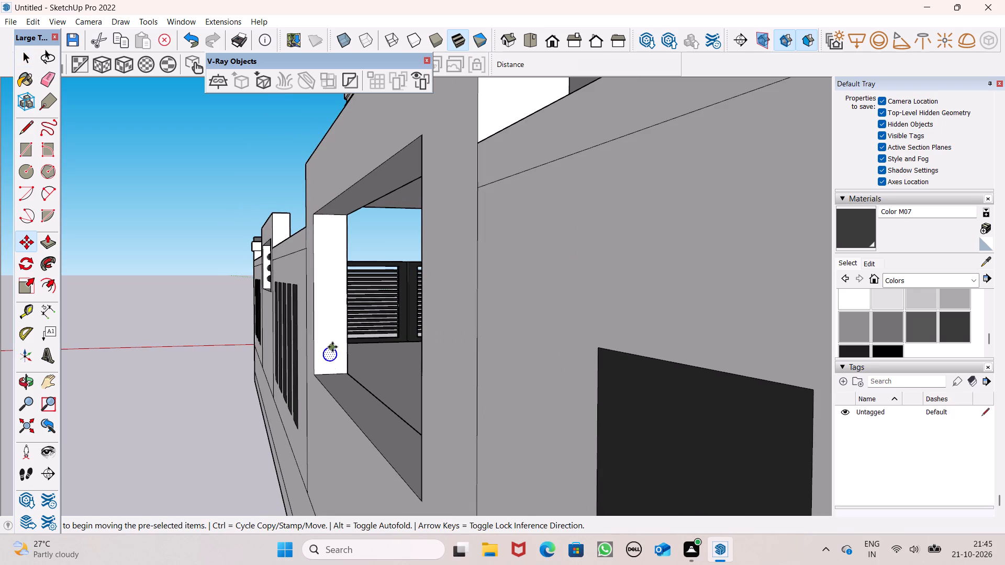
drag(332, 348, 332, 332)
key(shift+asterisk)
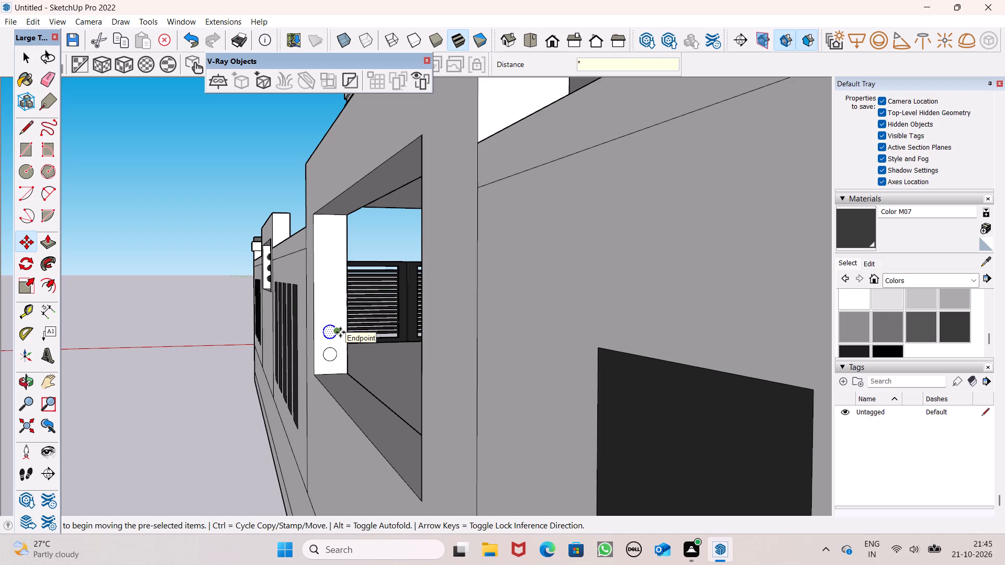
key(5)
key(Return)
key(space)
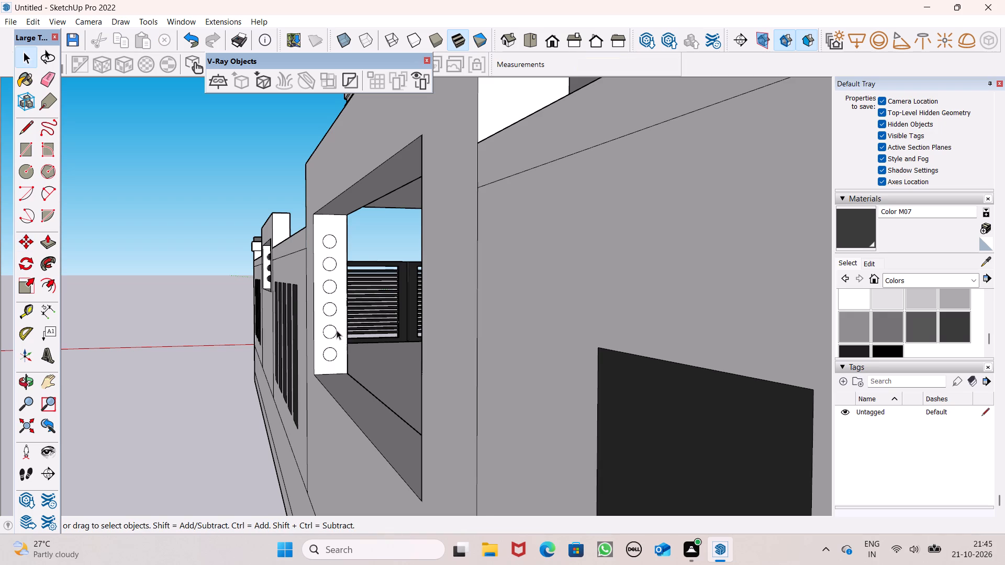
Paint all six circles on the opening's inner side face with Color M07.
click(852, 223)
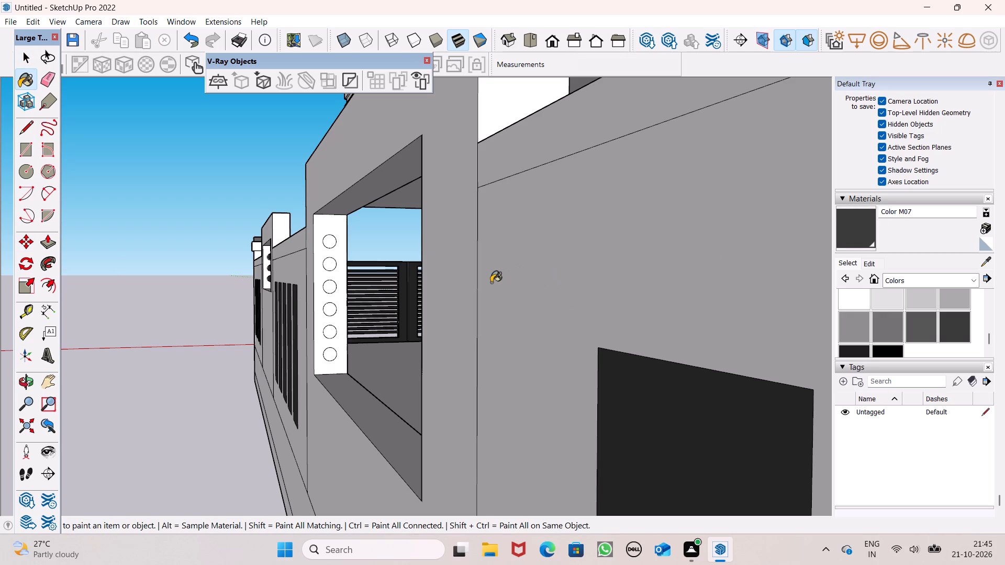
scroll(300, 248, up, 4)
click(342, 234)
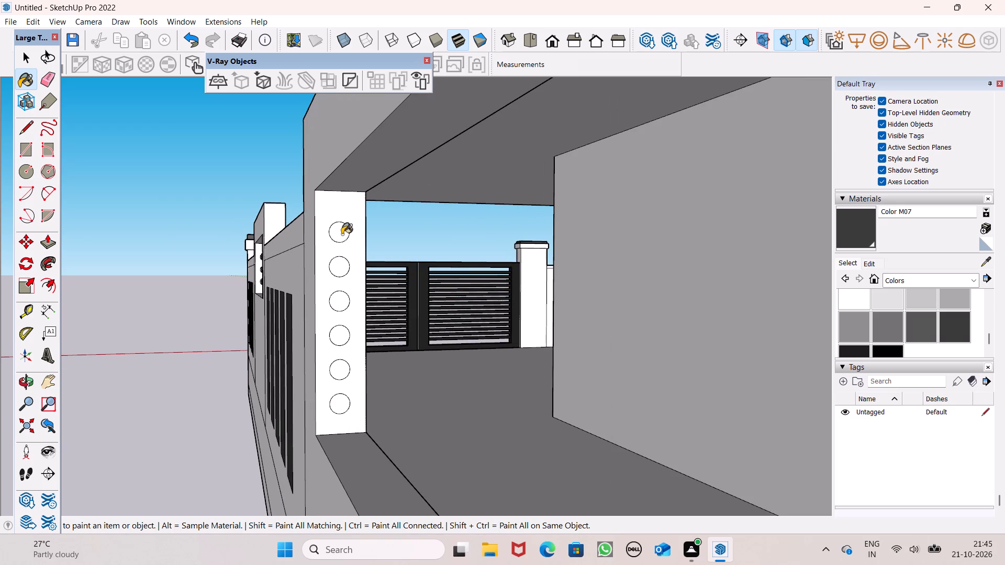
click(340, 269)
click(341, 304)
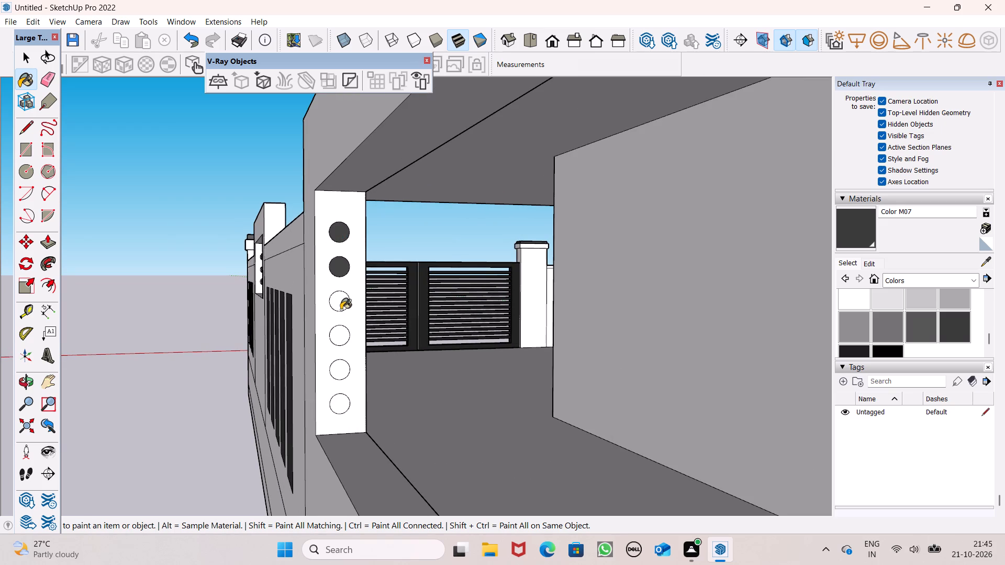
click(341, 337)
click(338, 370)
click(340, 408)
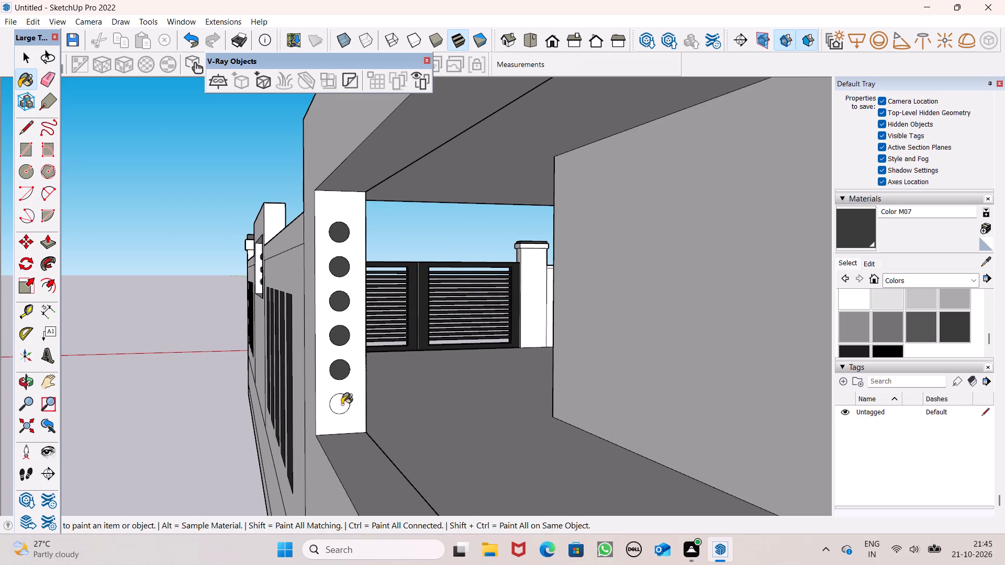
Push/Pull the upper two circles into bars across the opening: top about 8' 3 7/16", second about 8' 11 13/16".
click(48, 238)
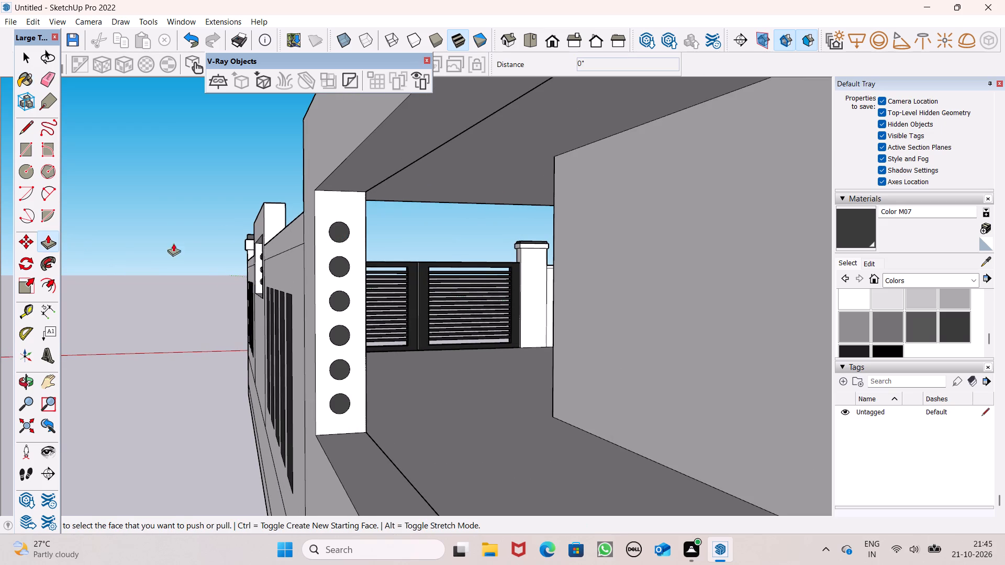
scroll(334, 223, down, 1)
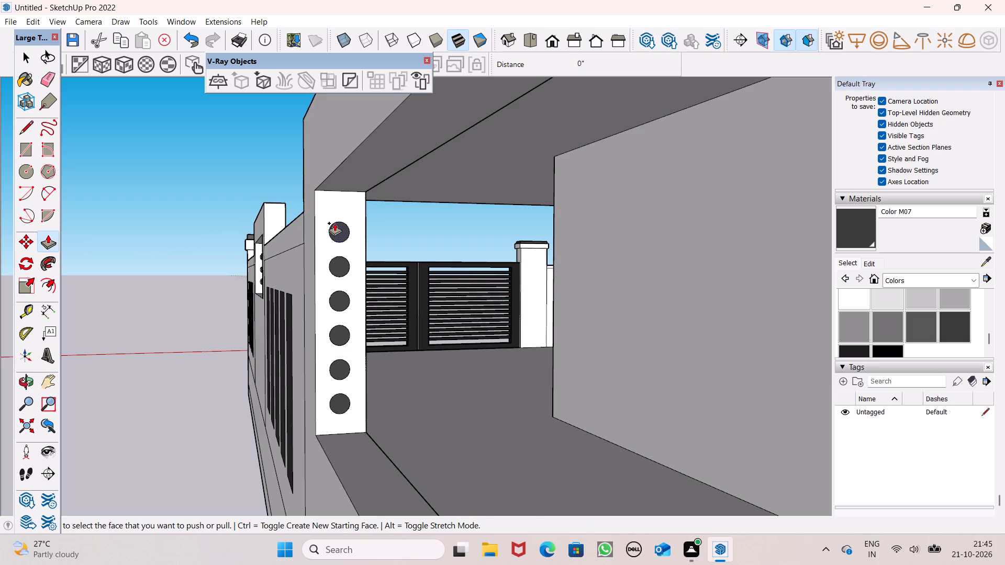
scroll(334, 223, down, 1)
middle_drag(362, 263, 376, 262)
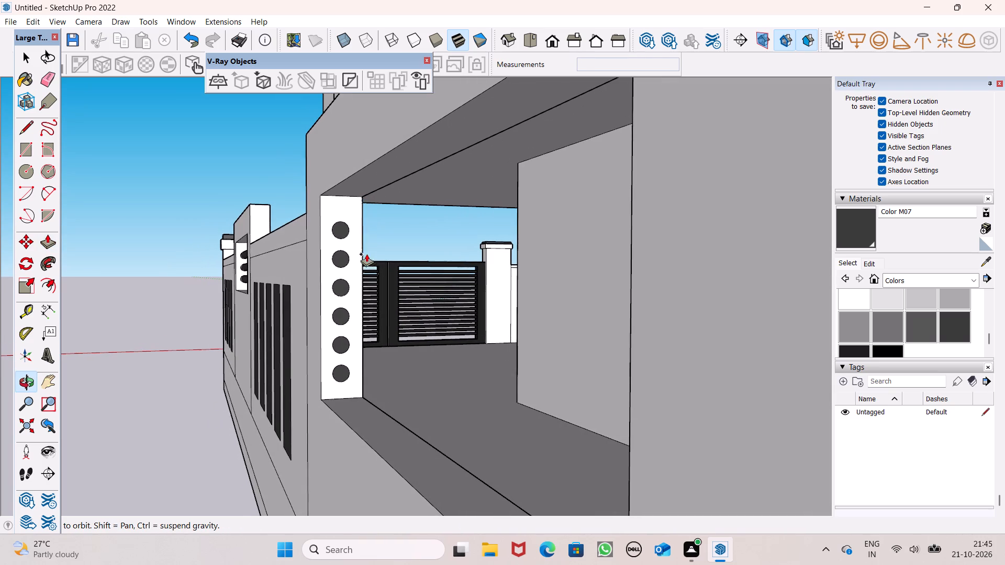
drag(342, 230, 509, 235)
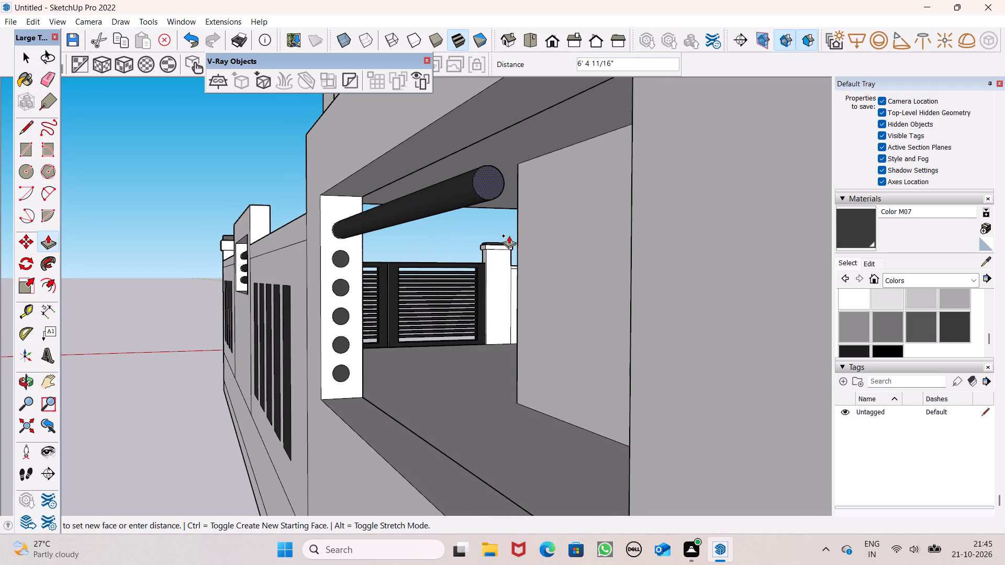
drag(509, 235, 623, 242)
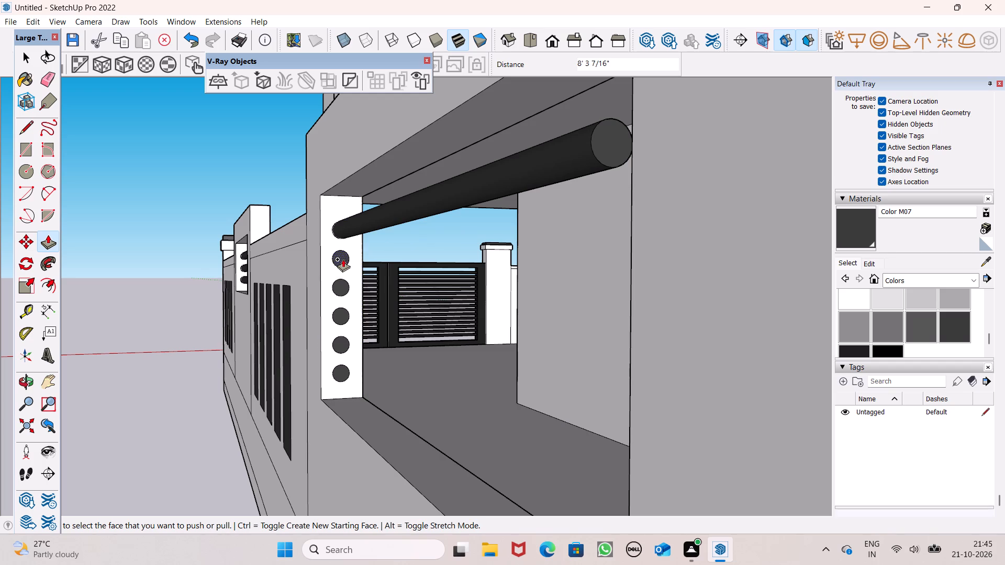
drag(343, 258, 688, 304)
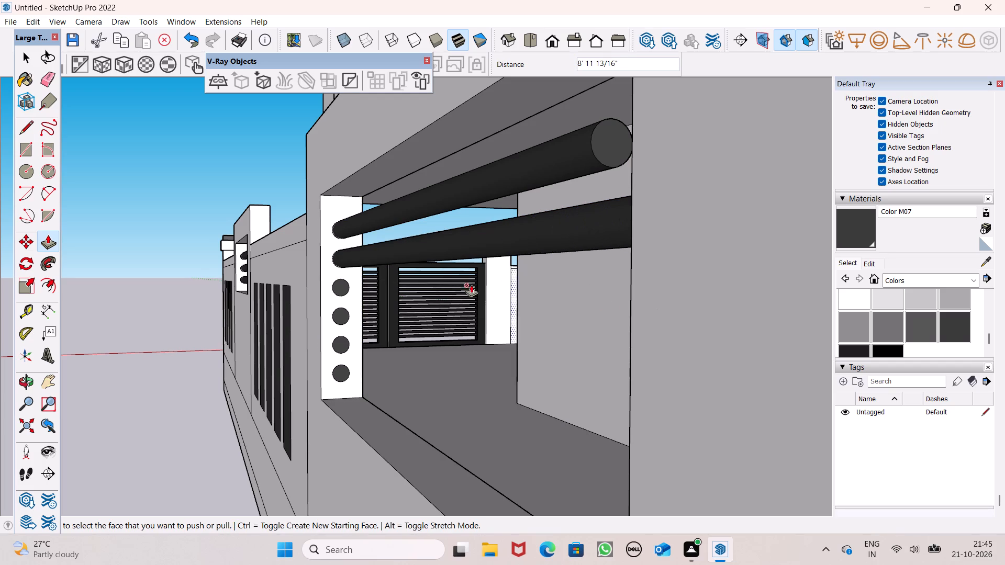
Push/Pull the lower four circles into bars across the opening: third about 8' 1 5/16", fourth about 8' 3 1/2", bottom about 8' 9 3/16".
scroll(440, 254, down, 2)
middle_drag(438, 305, 475, 301)
scroll(354, 252, down, 4)
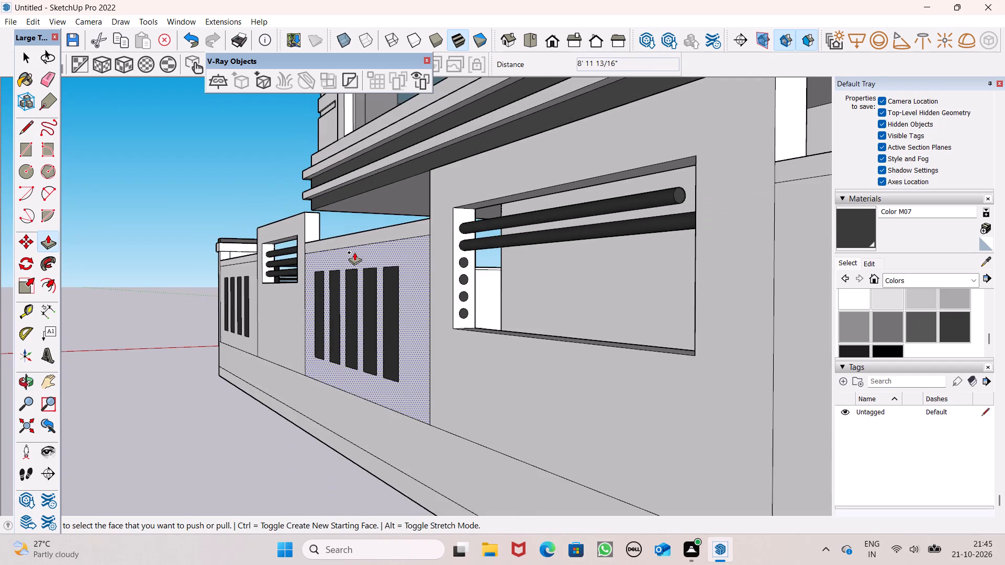
scroll(359, 257, down, 3)
scroll(508, 287, up, 5)
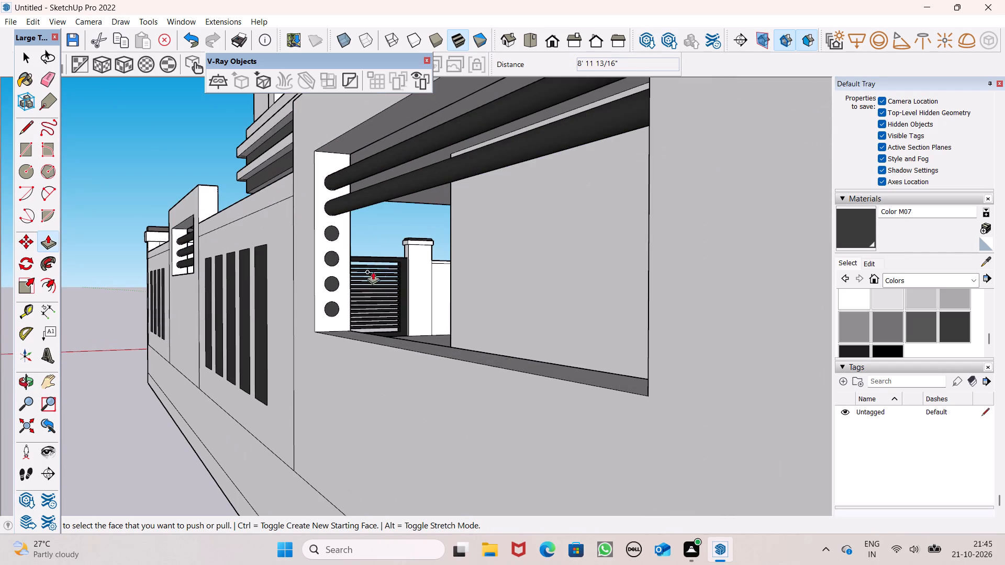
drag(335, 232, 618, 253)
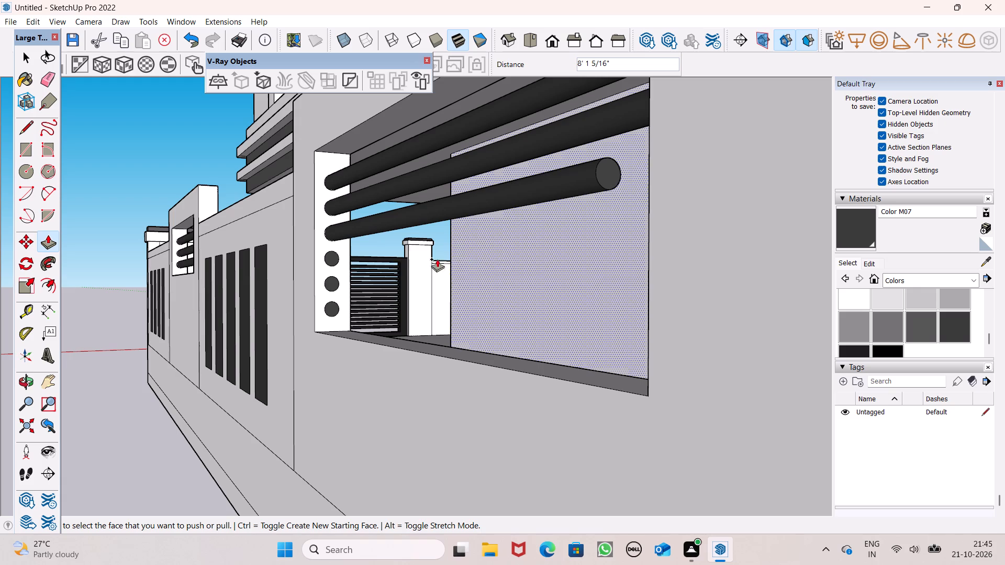
drag(338, 260, 631, 302)
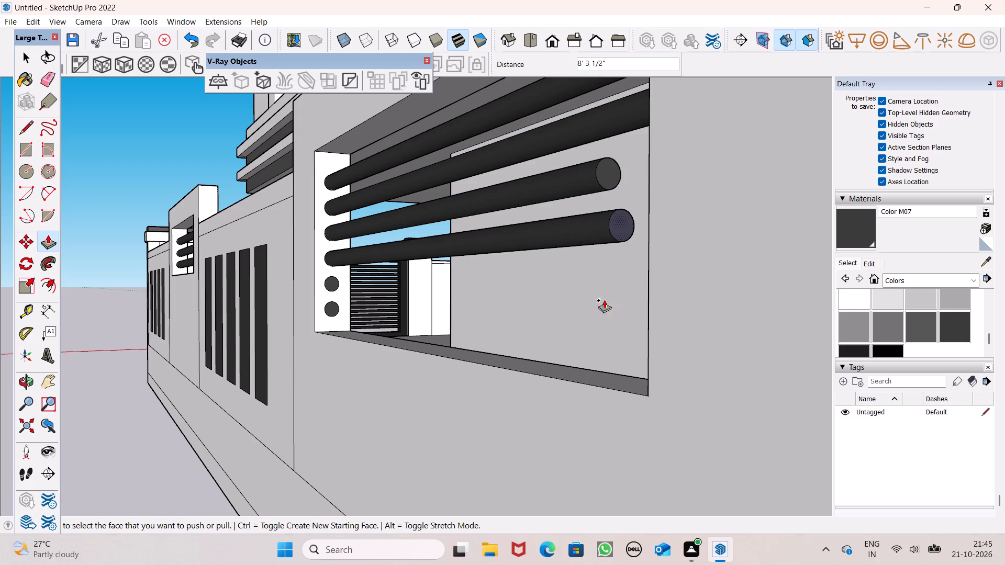
drag(334, 281, 632, 320)
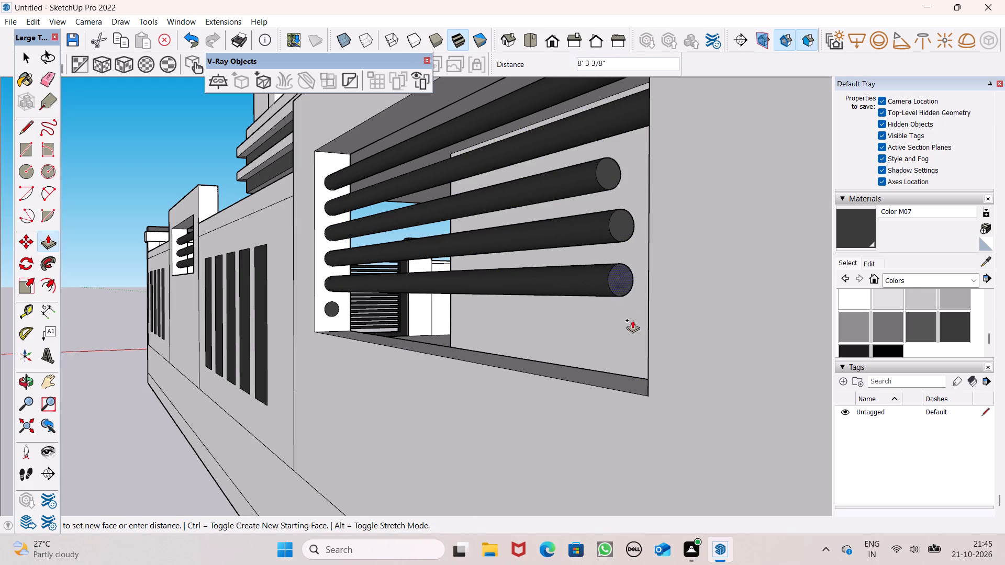
drag(632, 320, 655, 322)
drag(332, 308, 432, 331)
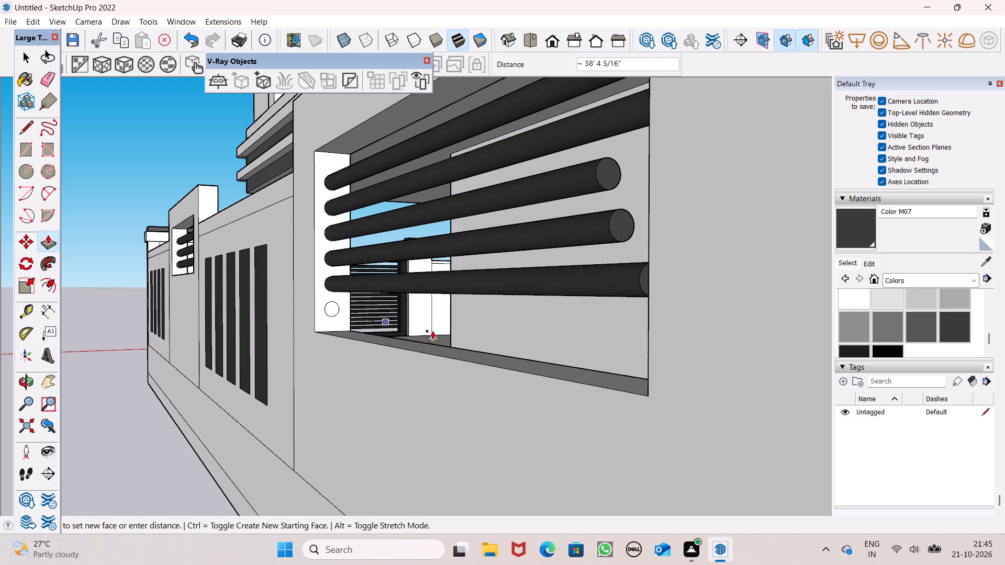
drag(432, 331, 659, 350)
scroll(516, 311, down, 4)
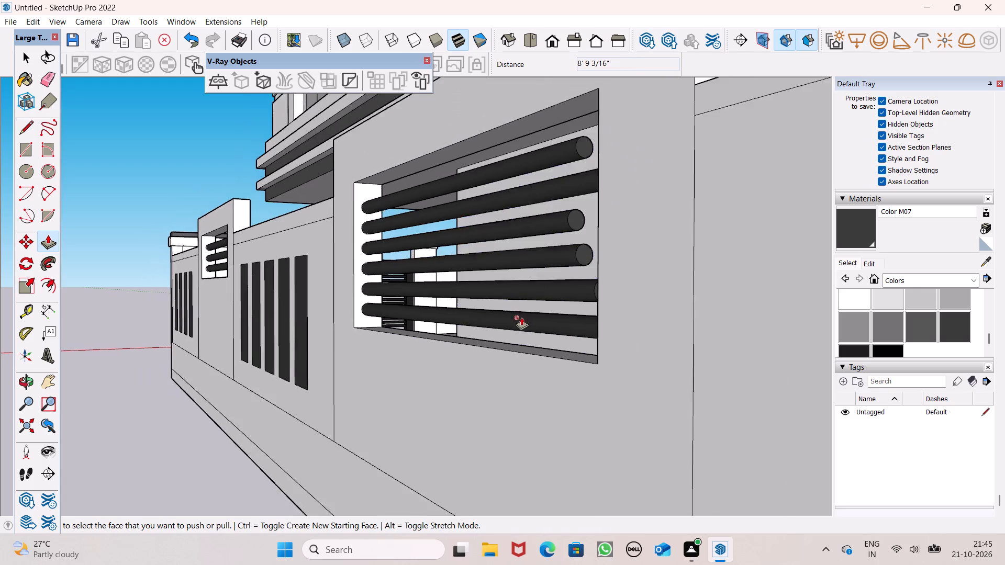
middle_drag(524, 318, 662, 352)
scroll(689, 340, up, 2)
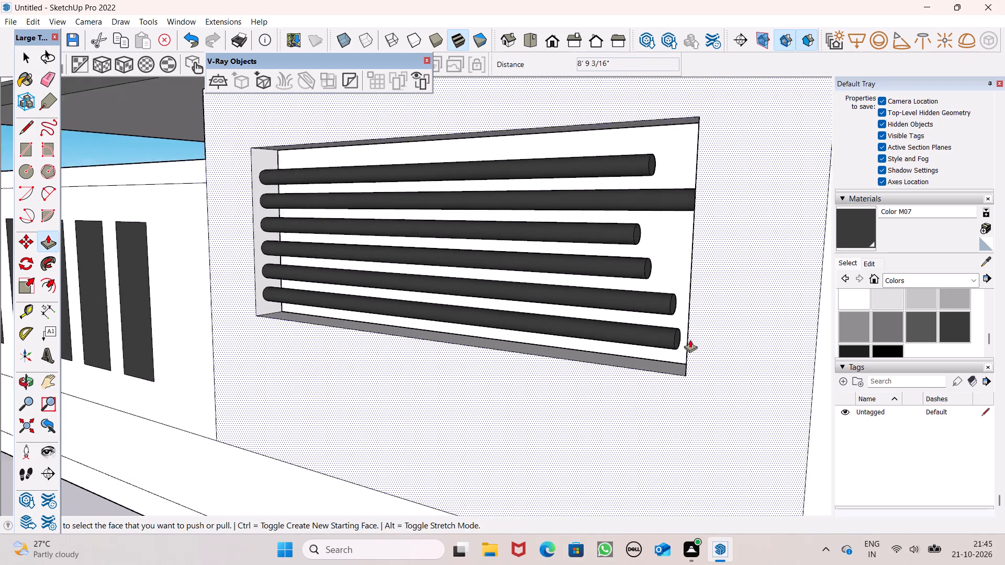
Push/Pull the bottom bar's end face by 2 1/2" and another 7/16" to meet the opening's far side.
scroll(690, 340, up, 6)
drag(667, 335, 695, 340)
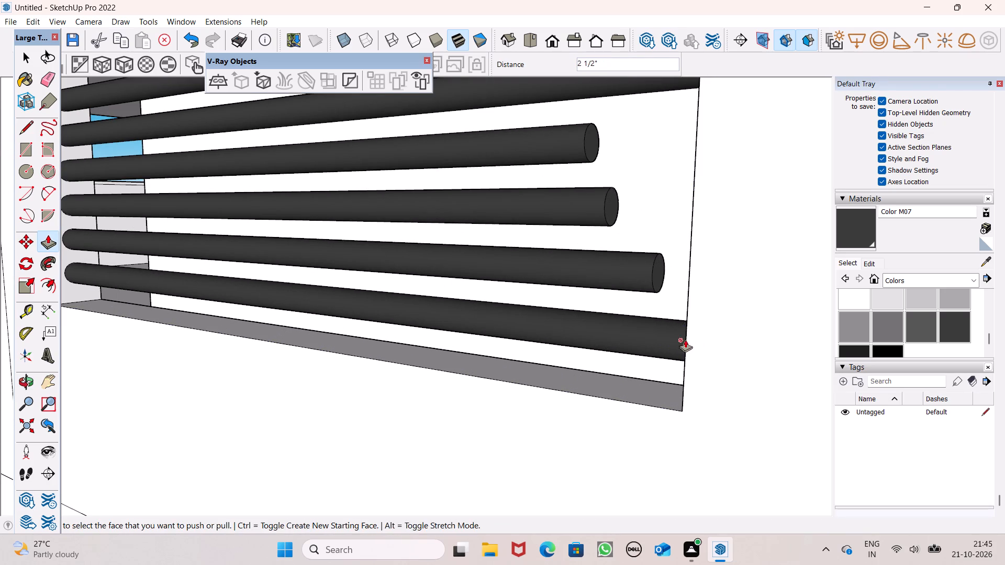
middle_drag(673, 332, 758, 332)
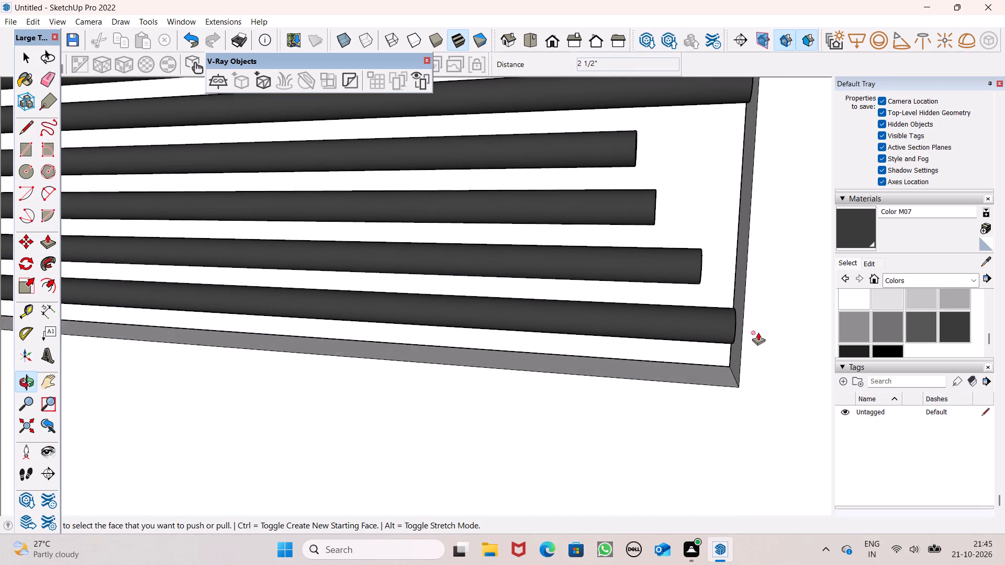
scroll(754, 334, up, 17)
middle_drag(733, 327, 684, 334)
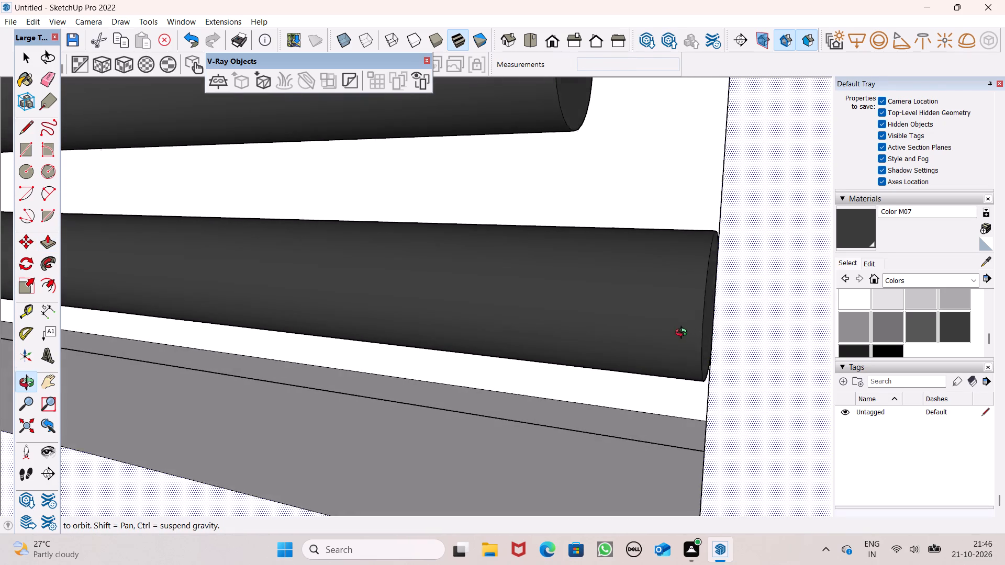
middle_drag(684, 334, 699, 333)
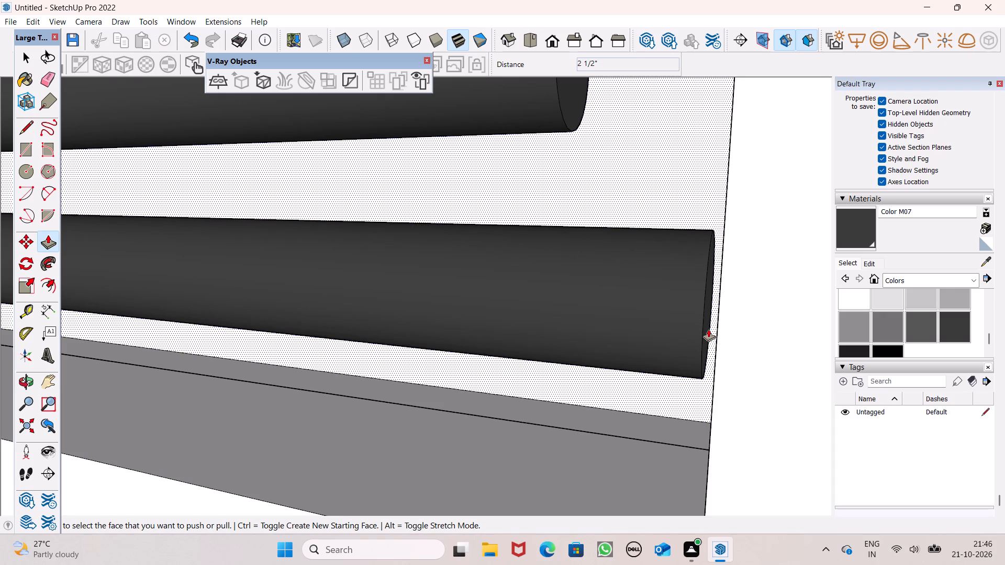
drag(708, 330, 725, 331)
Push/Pull the short bars above it to the opening's far side: fifth by 4 11/16", fourth by 8 9/16", third by 10 1/2".
scroll(666, 293, down, 6)
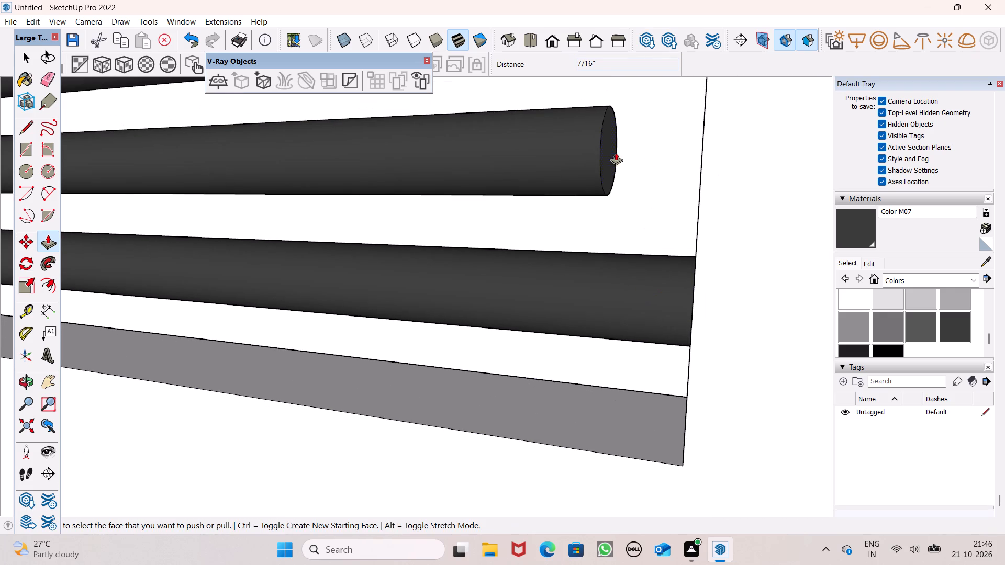
drag(606, 154, 730, 168)
scroll(684, 200, down, 6)
scroll(656, 153, up, 2)
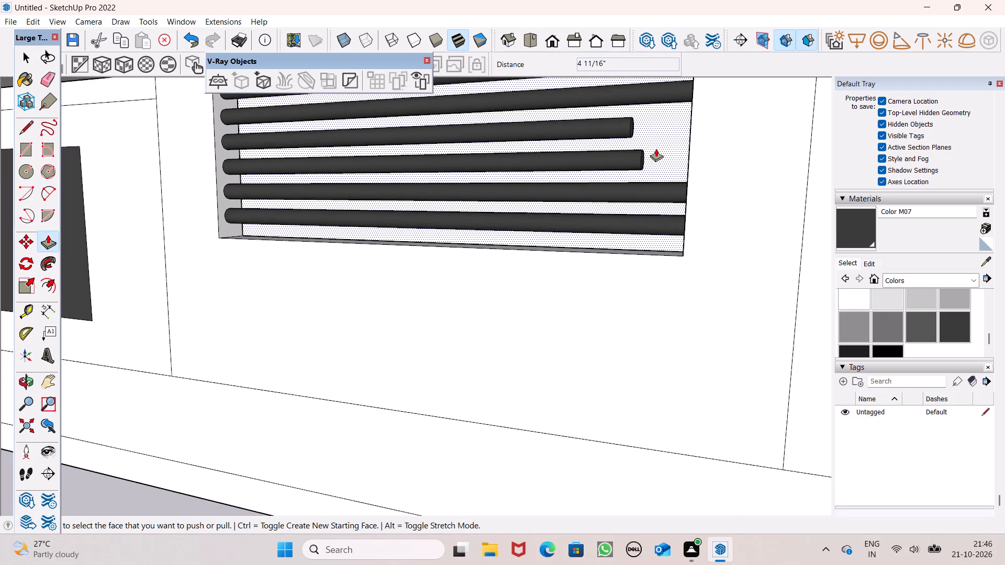
scroll(656, 149, up, 4)
scroll(649, 171, down, 1)
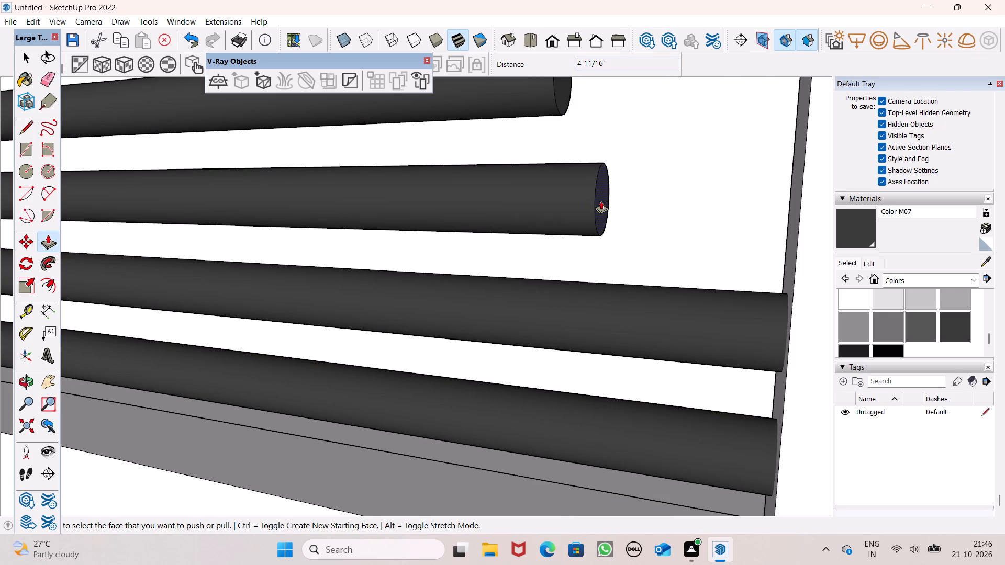
drag(602, 201, 801, 236)
scroll(552, 154, down, 6)
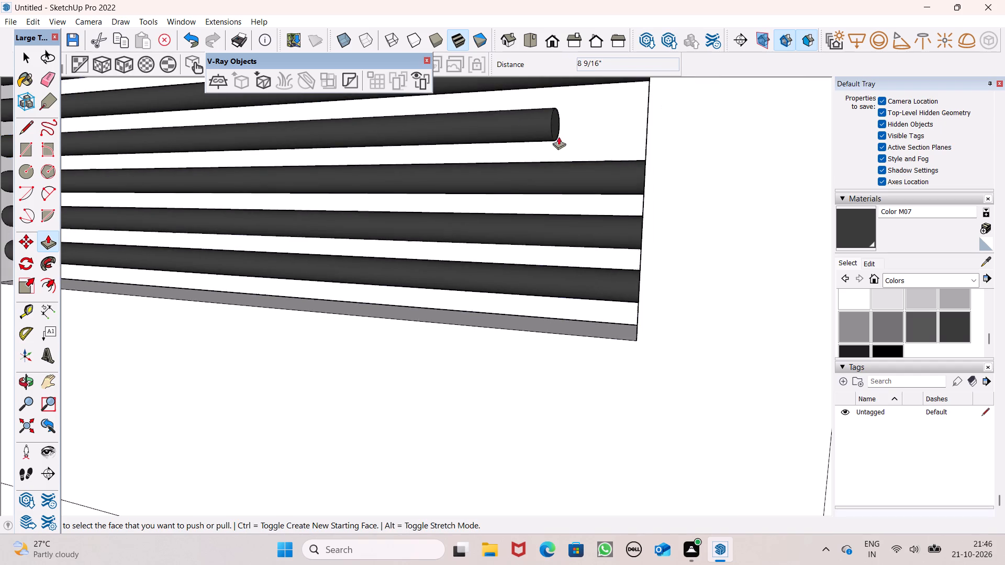
middle_drag(571, 132, 519, 150)
drag(505, 142, 594, 181)
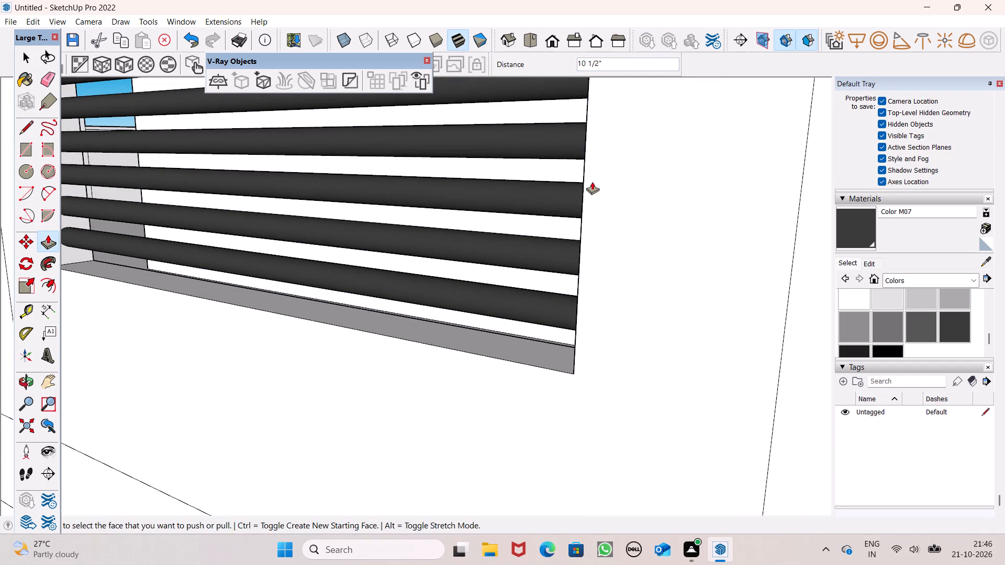
Push/Pull the top bar's end face to the opening's far side, and undo the stray extra push.
middle_drag(589, 182, 723, 167)
scroll(687, 165, down, 5)
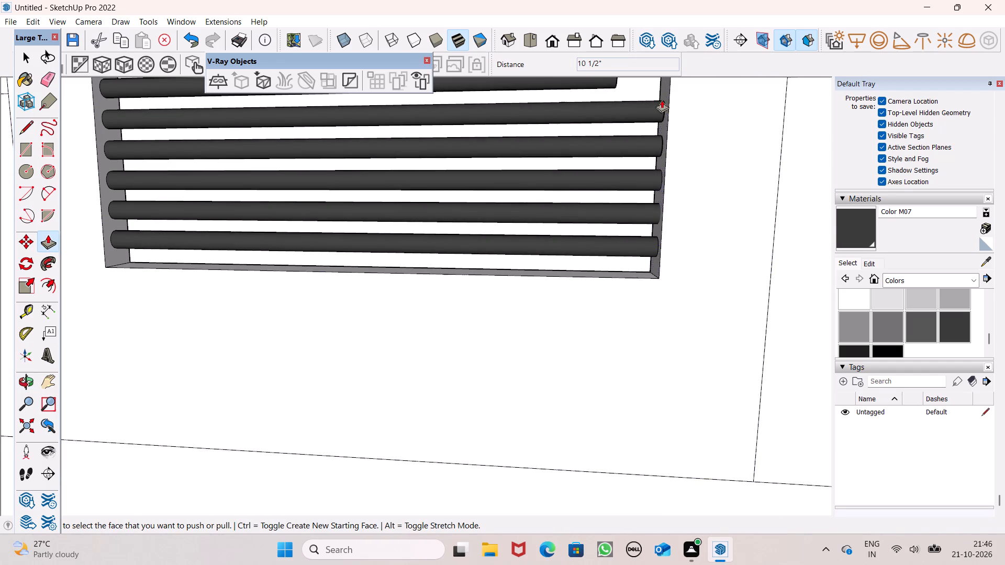
scroll(660, 79, up, 16)
scroll(657, 206, down, 7)
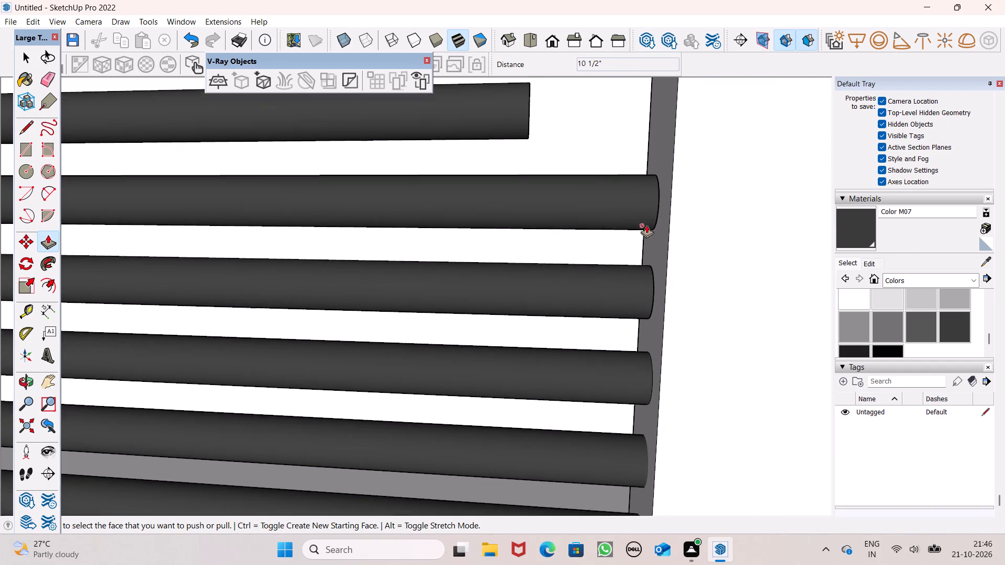
scroll(668, 184, down, 6)
middle_drag(662, 208, 504, 259)
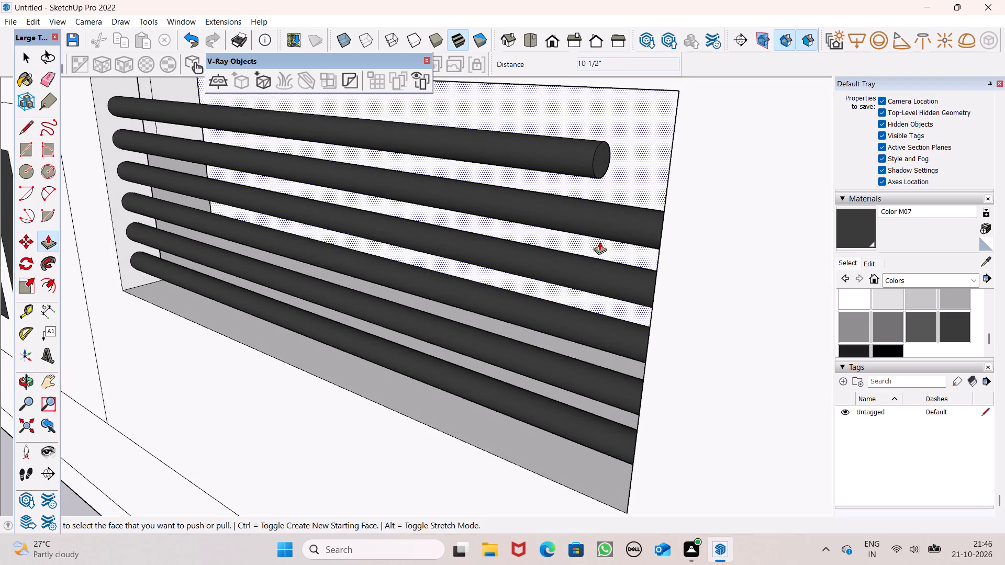
middle_drag(600, 244, 628, 242)
scroll(627, 243, up, 1)
drag(632, 127, 714, 150)
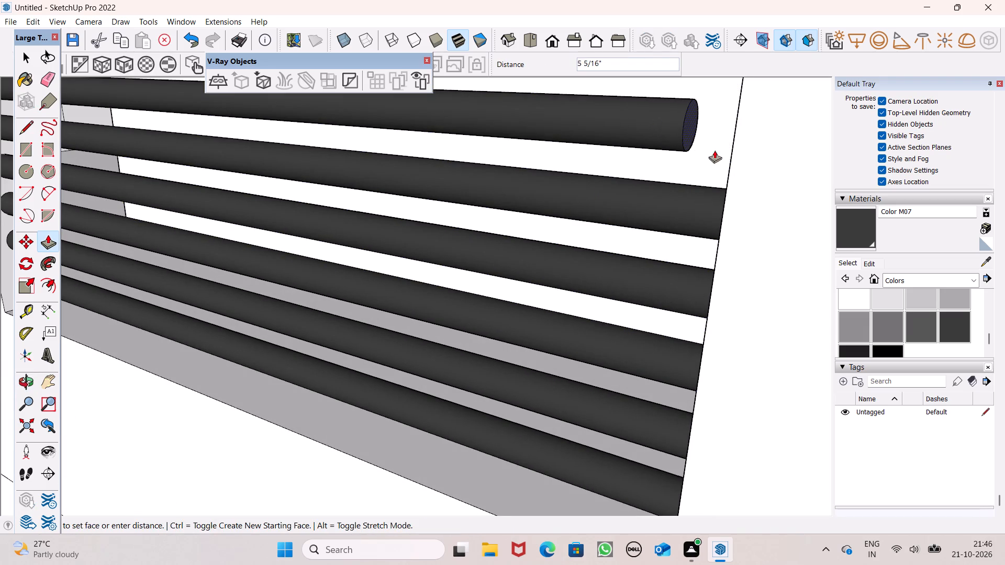
drag(714, 150, 734, 155)
click(734, 155)
middle_drag(647, 207, 820, 189)
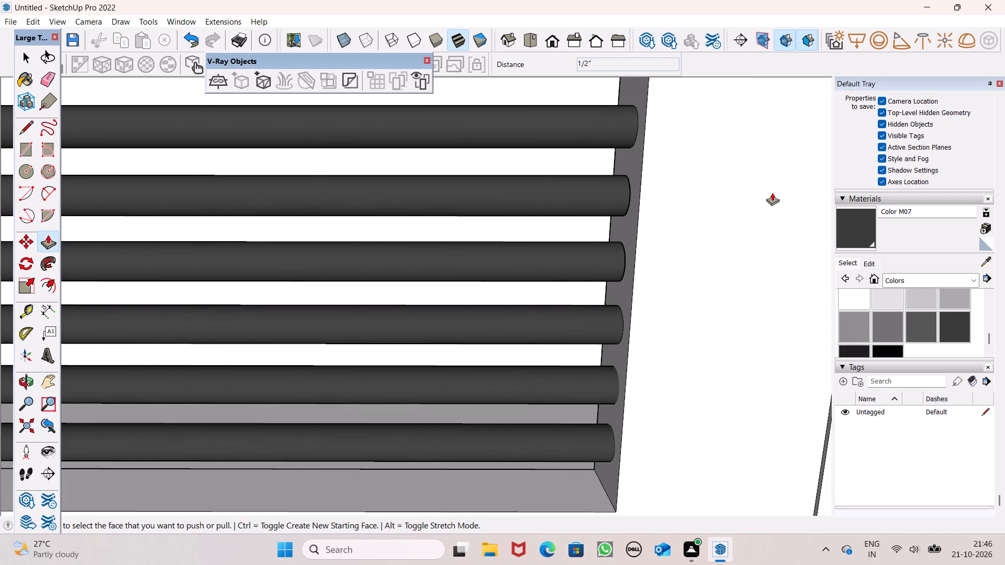
key(ctrl+z)
key(space)
Examine the barred openings and dark panels along the side compound wall, and the house's front exterior.
scroll(636, 180, down, 7)
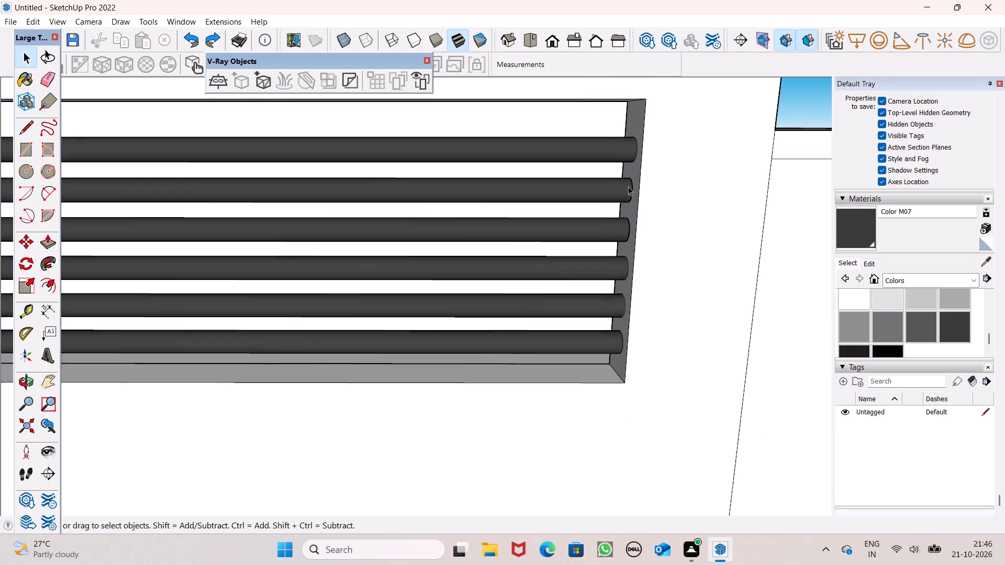
scroll(628, 186, down, 12)
middle_drag(627, 203, 598, 205)
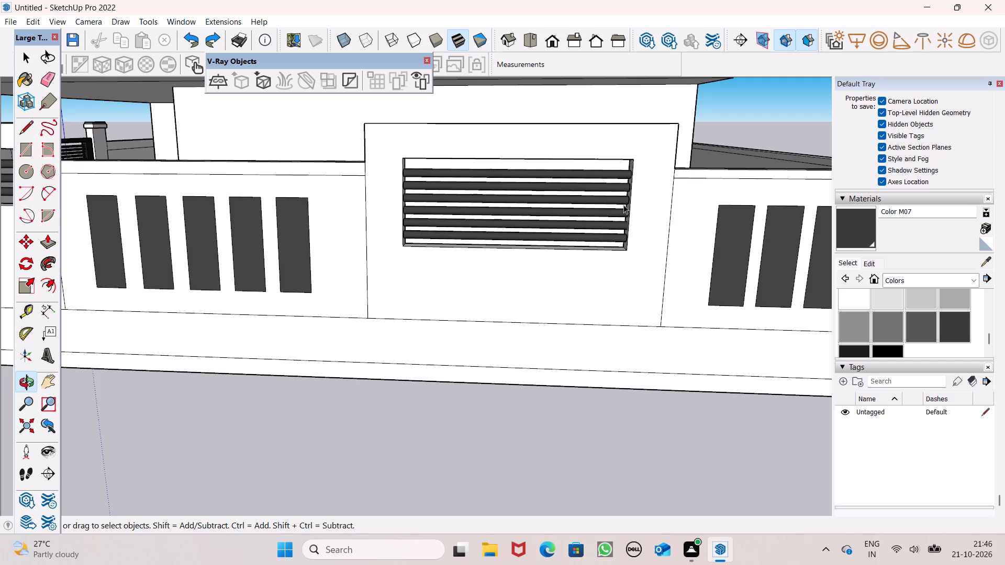
scroll(629, 243, down, 4)
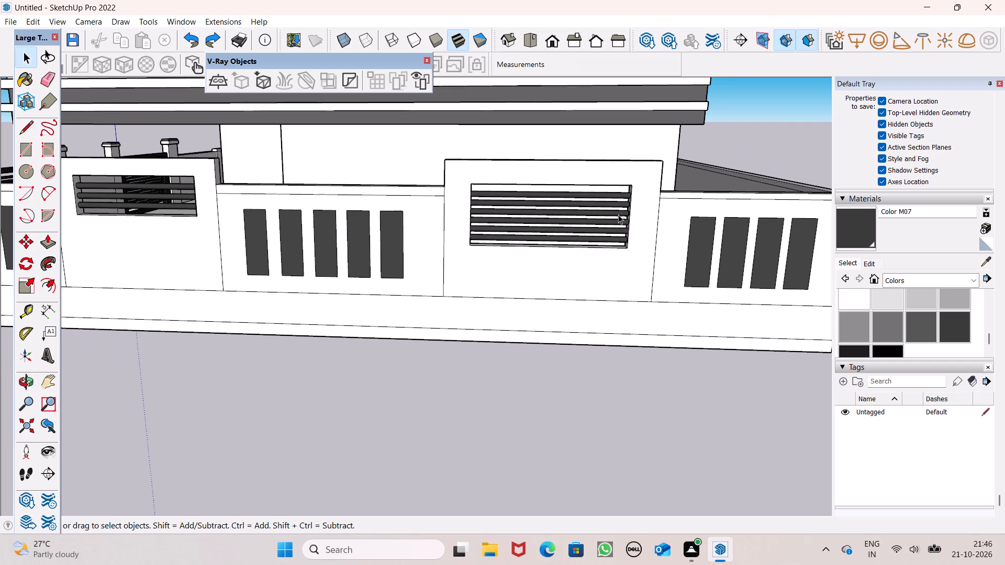
key(r)
text(ee)
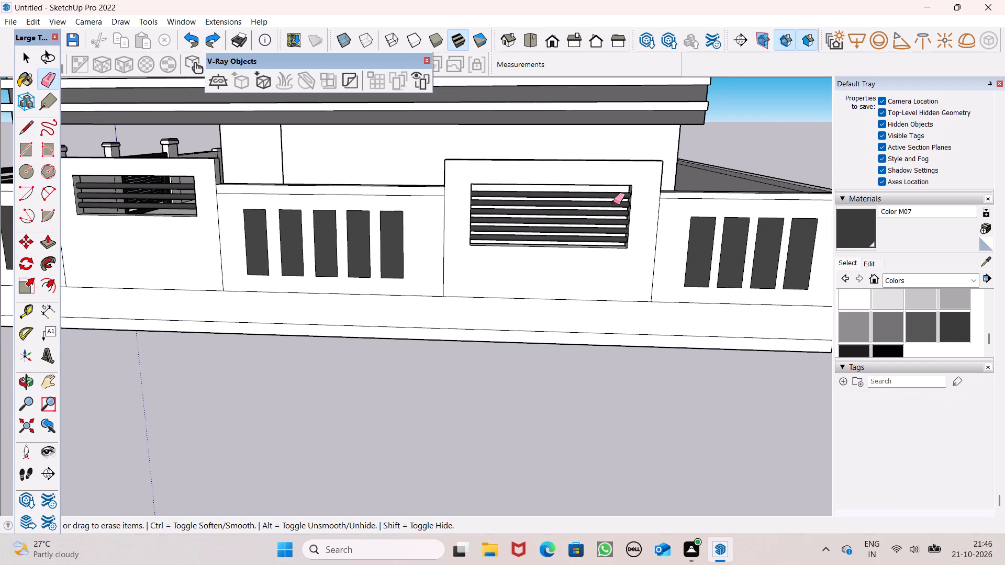
key(F18)
scroll(970, 177, down, 1)
scroll(701, 187, down, 4)
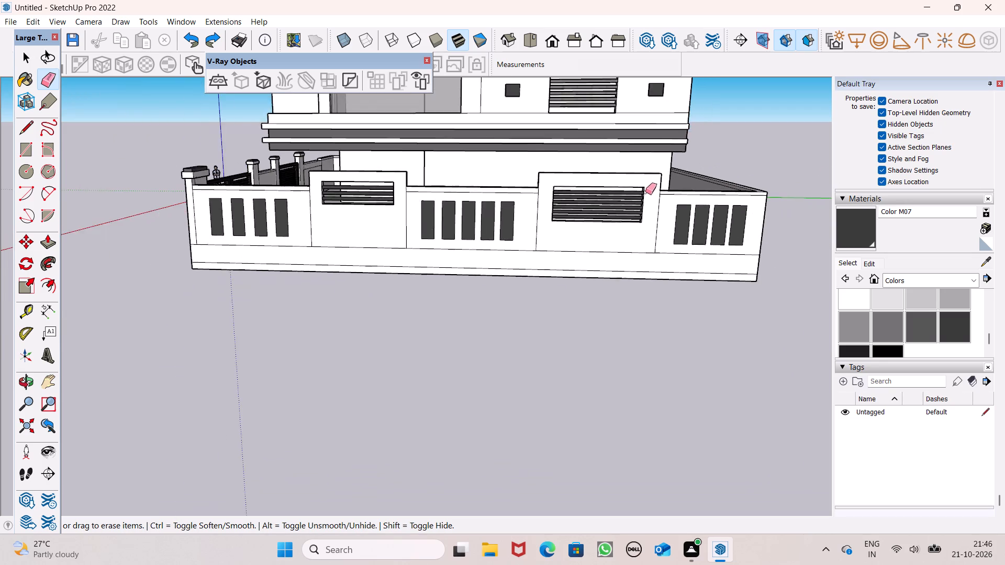
scroll(645, 192, down, 7)
middle_drag(622, 205, 788, 214)
scroll(432, 195, down, 4)
middle_drag(400, 218, 691, 212)
scroll(576, 197, down, 3)
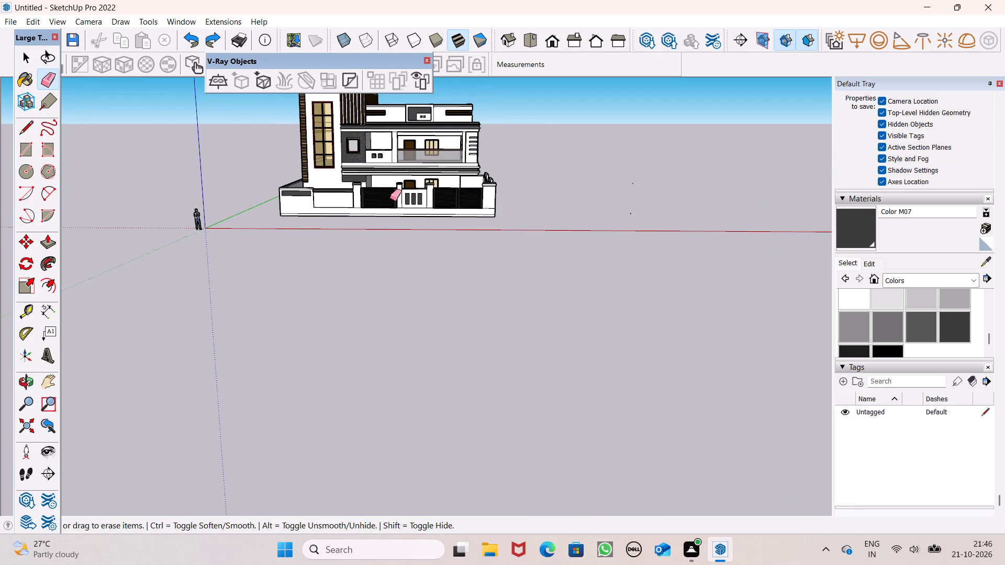
Push/Pull the front face of the compound wall's base outward past 16' 8" to form a wide slab before the gates.
scroll(358, 190, up, 1)
scroll(289, 170, up, 3)
scroll(433, 171, down, 5)
scroll(263, 210, up, 7)
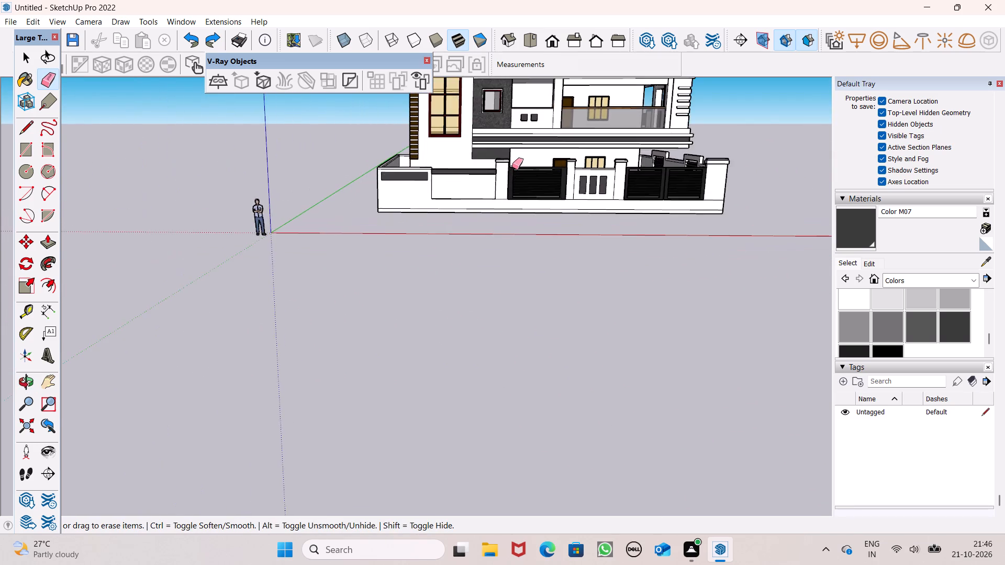
scroll(512, 167, up, 6)
middle_drag(496, 220, 471, 300)
scroll(575, 226, down, 7)
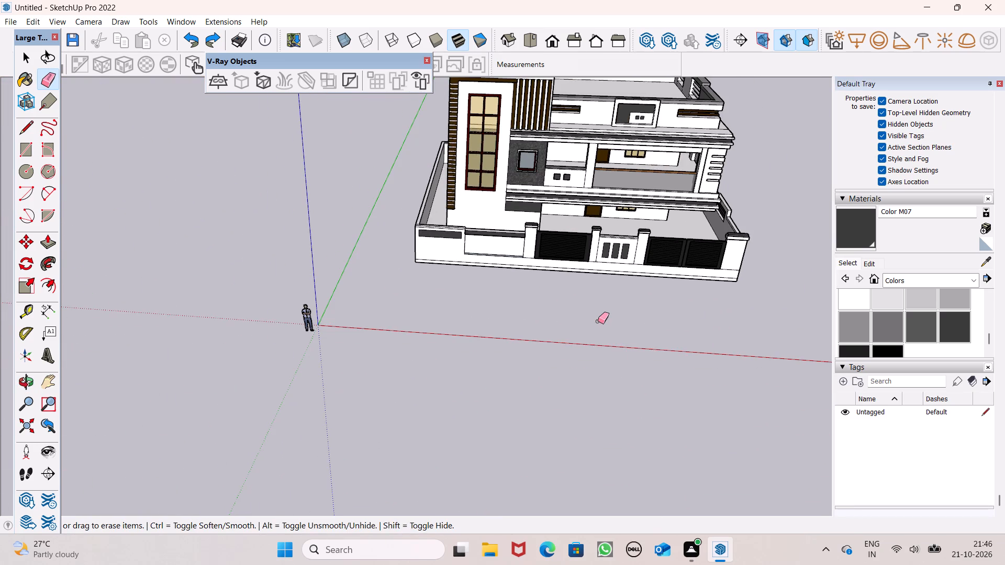
scroll(594, 279, down, 2)
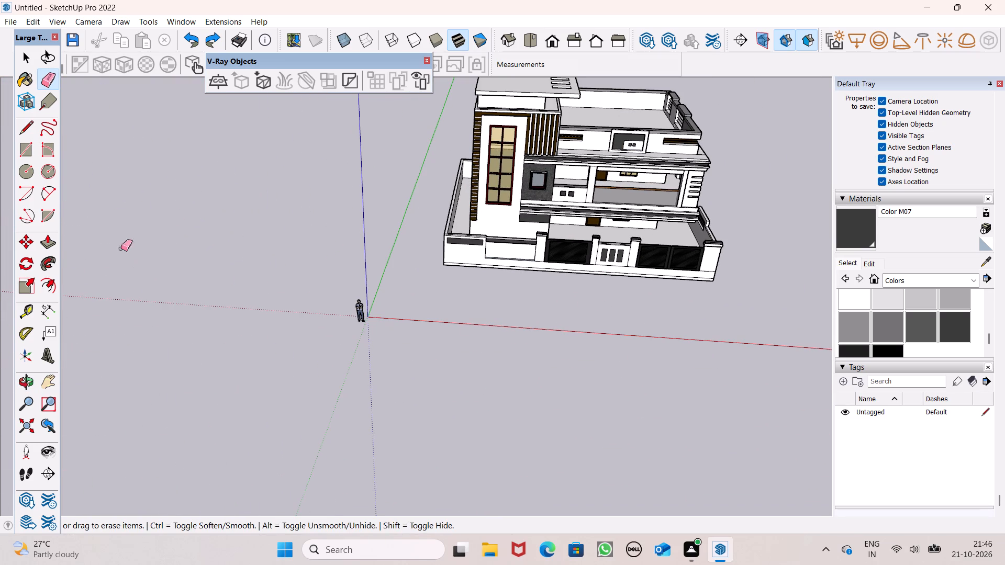
click(43, 250)
scroll(520, 277, up, 4)
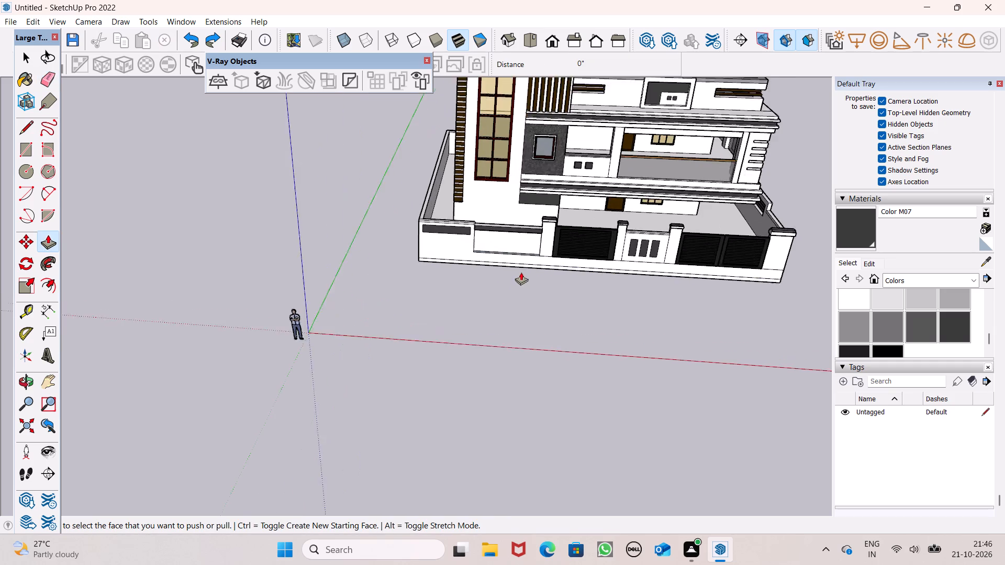
drag(559, 266, 561, 290)
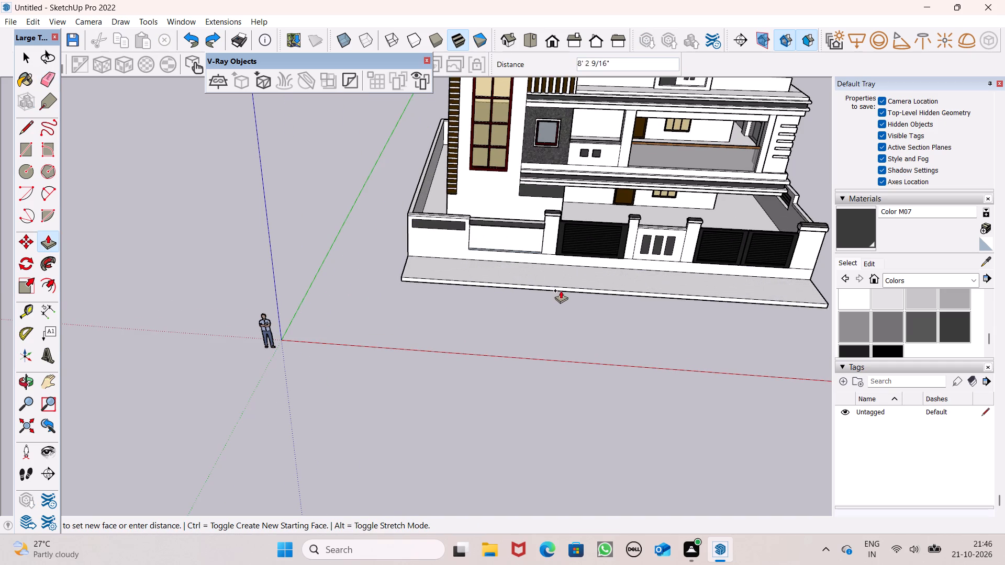
drag(561, 290, 562, 315)
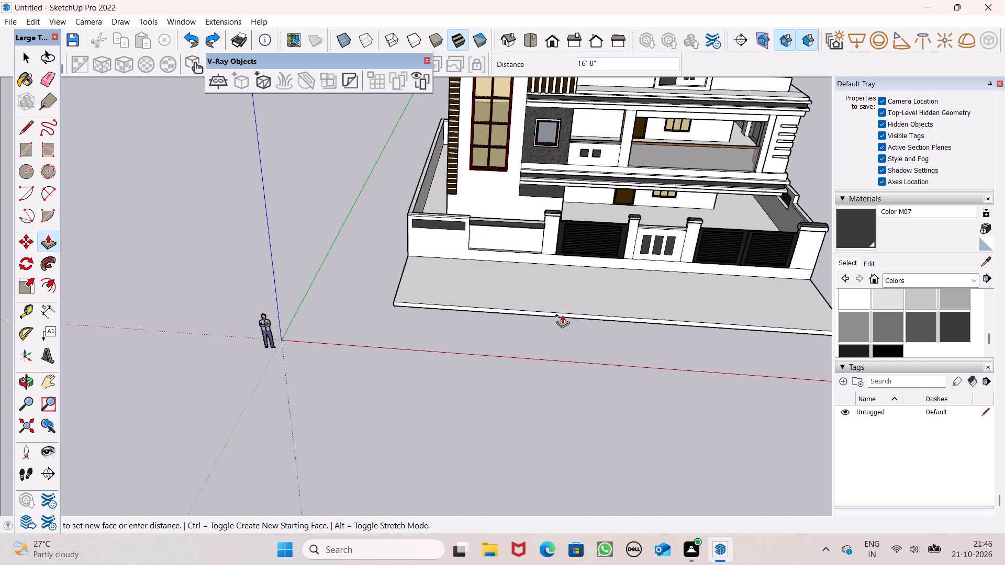
drag(562, 315, 563, 326)
key(space)
Draw a 5' by 1' rectangle on the ground outside the side compound wall, near the front corner.
scroll(274, 240, down, 4)
middle_drag(626, 281, 624, 219)
scroll(276, 245, down, 3)
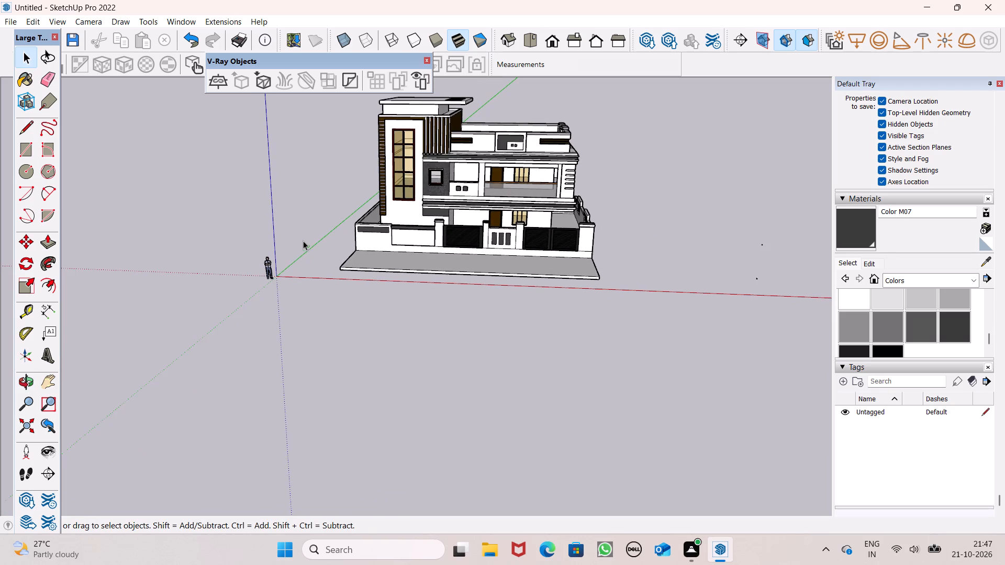
scroll(242, 240, down, 2)
scroll(636, 256, up, 6)
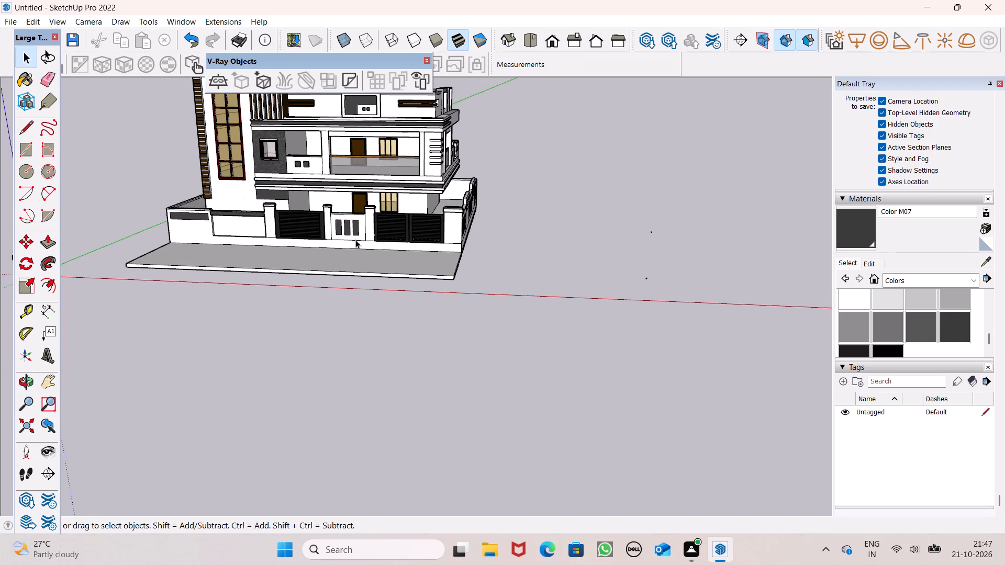
scroll(497, 214, down, 5)
scroll(473, 218, up, 6)
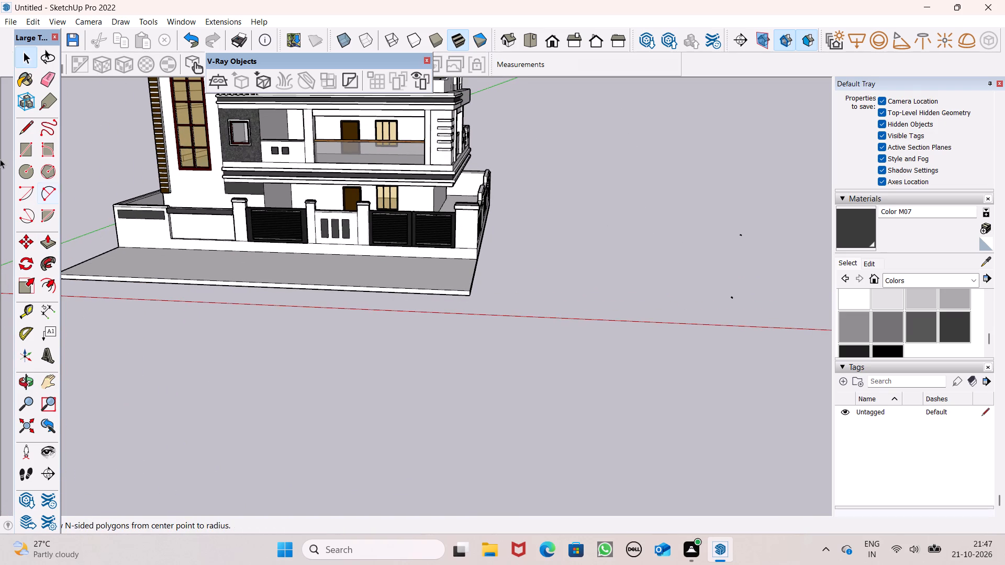
click(25, 149)
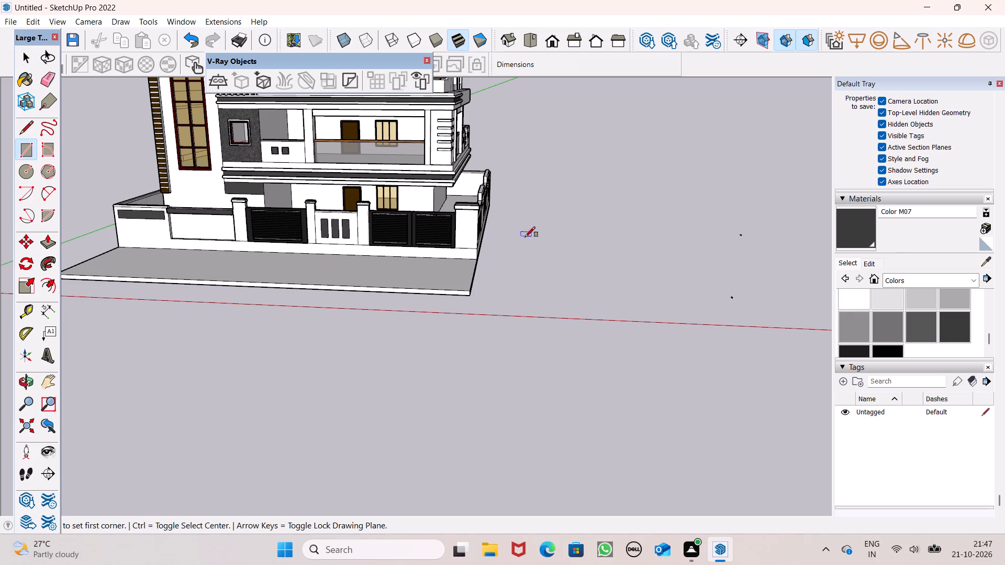
scroll(547, 240, up, 3)
middle_drag(554, 346, 554, 322)
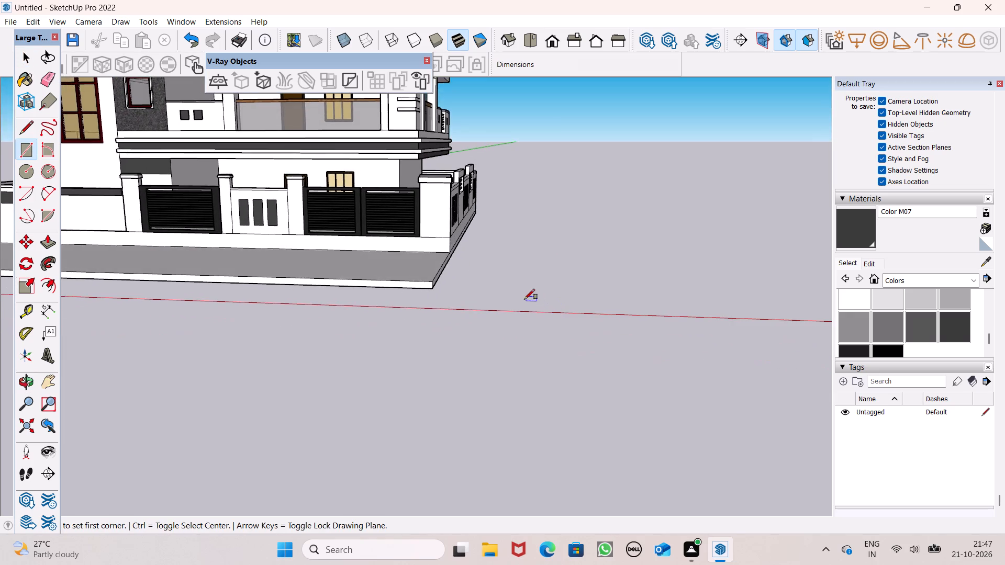
scroll(524, 299, up, 2)
click(510, 262)
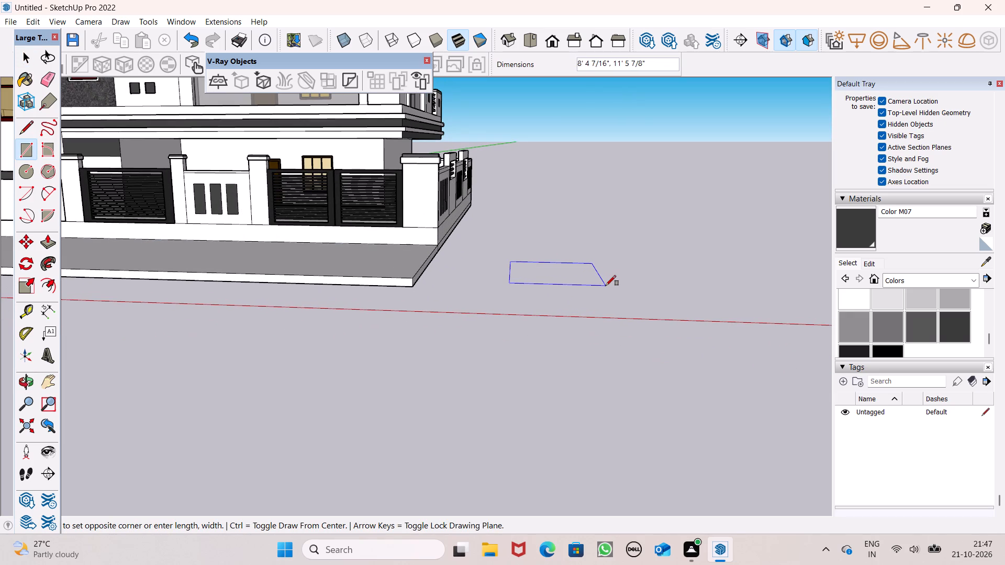
text(5')
text(,1')
key(Return)
key(space)
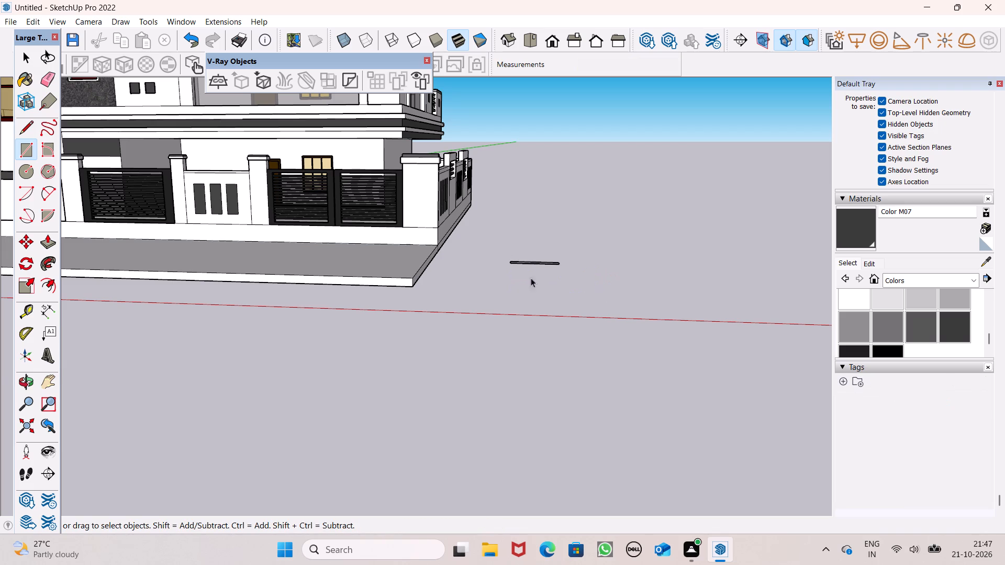
scroll(506, 270, up, 8)
scroll(597, 221, down, 2)
middle_drag(575, 261, 558, 314)
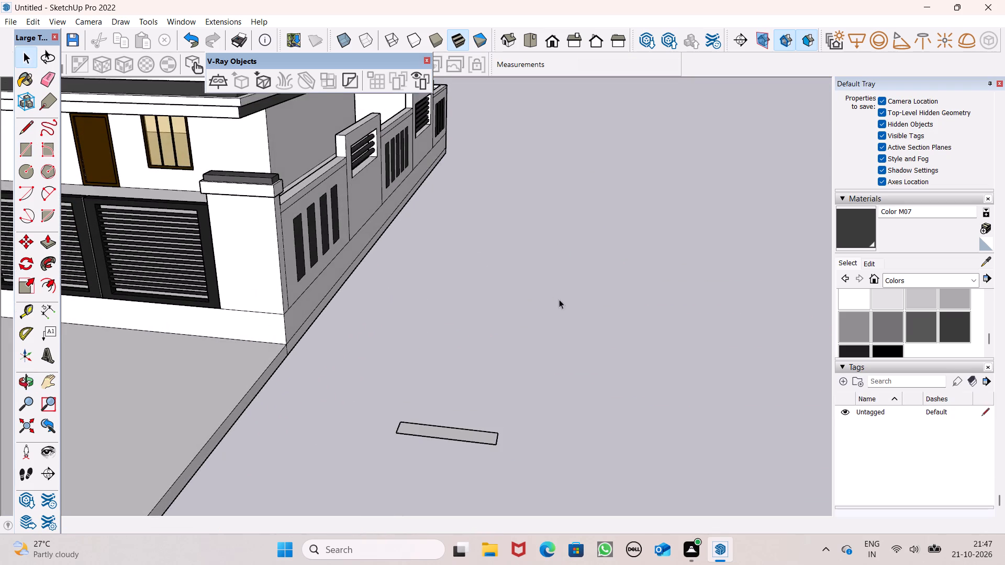
Push/Pull the ground rectangle beside the side compound wall upward into a block with a height of 8".
scroll(579, 293, down, 4)
click(46, 249)
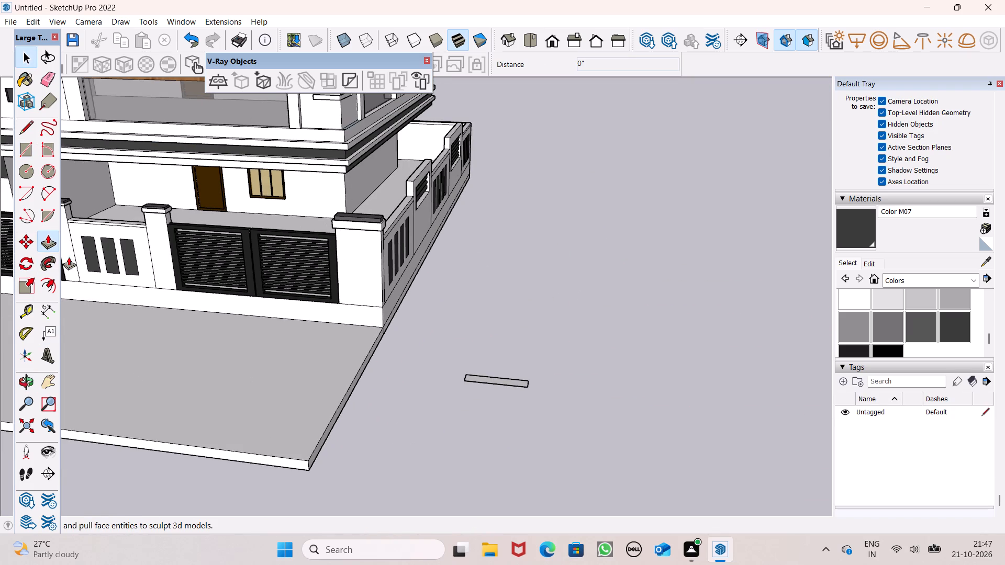
scroll(469, 376, up, 4)
drag(476, 376, 478, 359)
key(8)
key(shift+quotedbl)
key(Return)
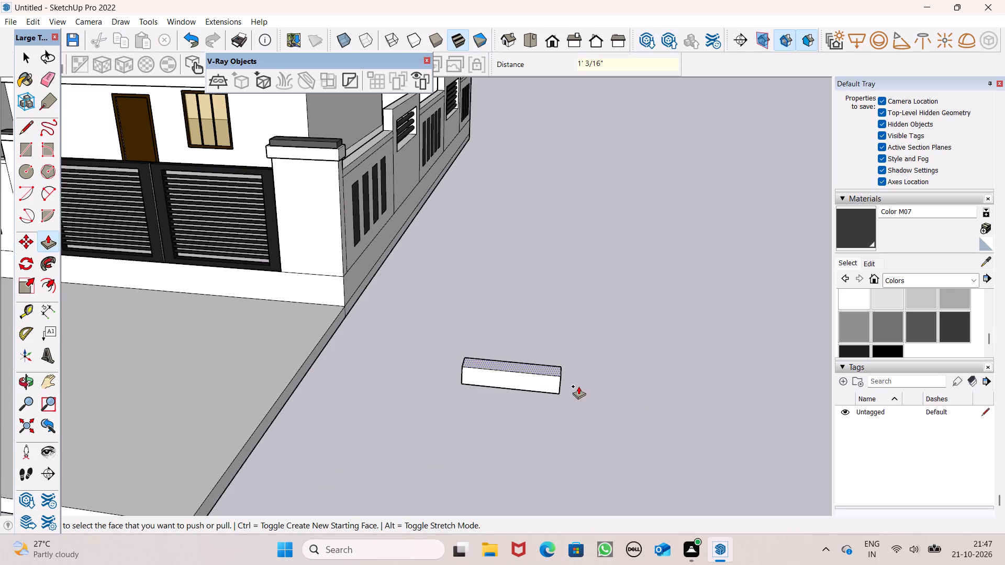
Push/Pull the block's long side face outward about 10 7/16", and push it back in about 4 3/4".
middle_drag(556, 403, 475, 393)
scroll(473, 391, up, 1)
scroll(555, 371, down, 4)
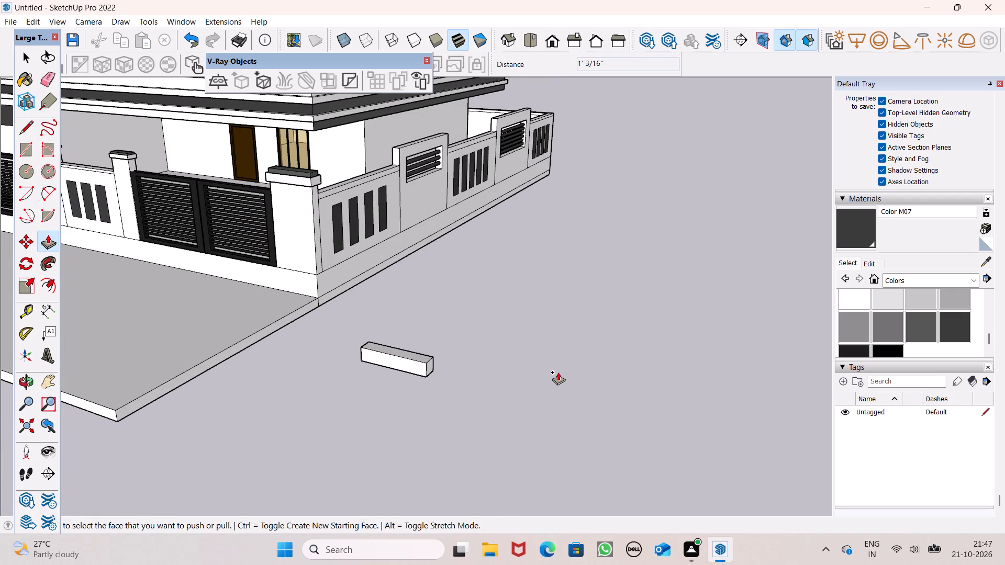
scroll(561, 366, down, 3)
middle_drag(480, 378, 545, 391)
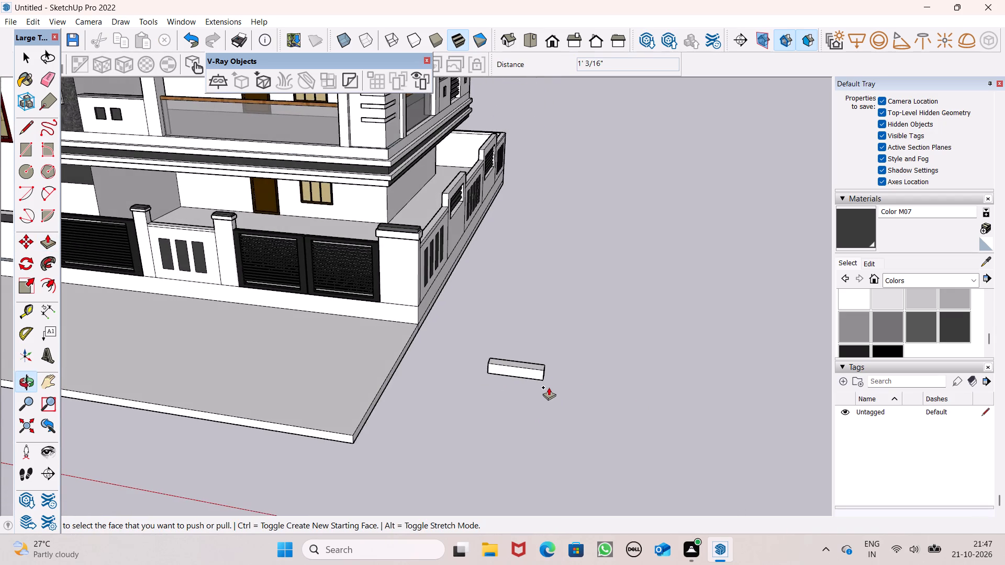
scroll(542, 377, up, 3)
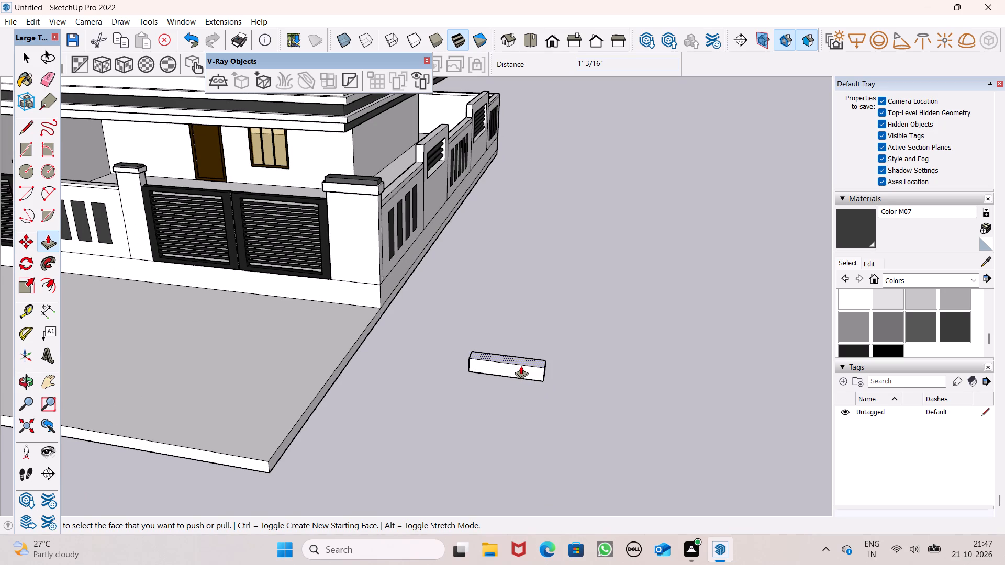
drag(516, 368, 516, 375)
scroll(533, 369, down, 4)
middle_drag(527, 395, 380, 416)
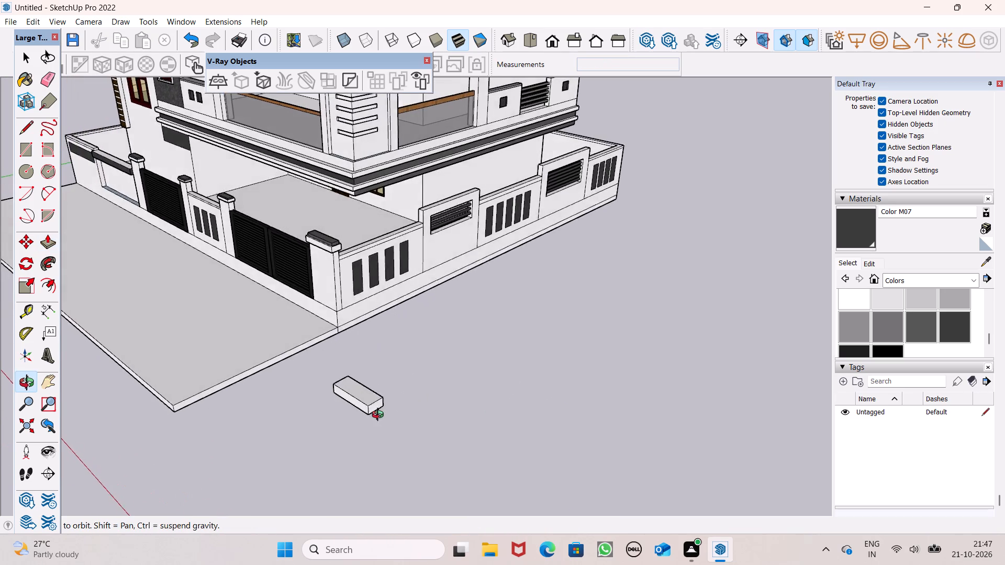
middle_drag(380, 416, 377, 414)
scroll(538, 378, down, 3)
scroll(425, 389, up, 5)
scroll(378, 384, up, 4)
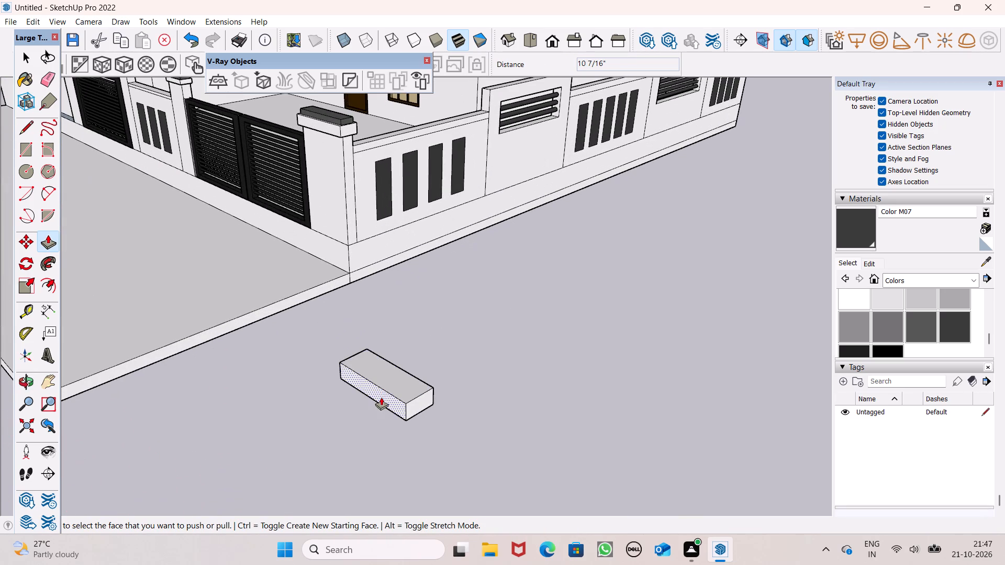
drag(381, 397, 390, 399)
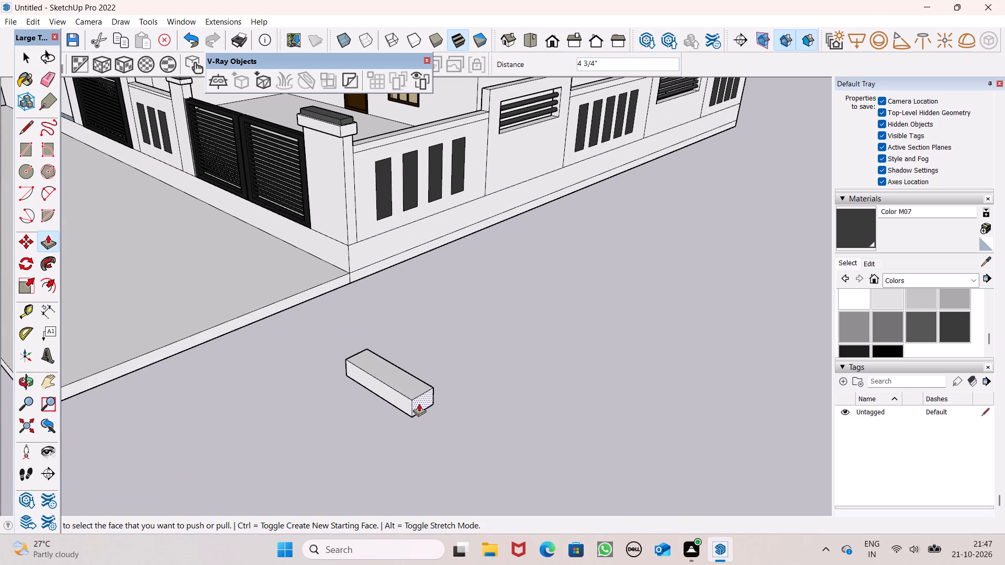
Push/Pull the block's end face outward about 3' 7" to lengthen it.
drag(418, 403, 471, 440)
scroll(536, 388, down, 5)
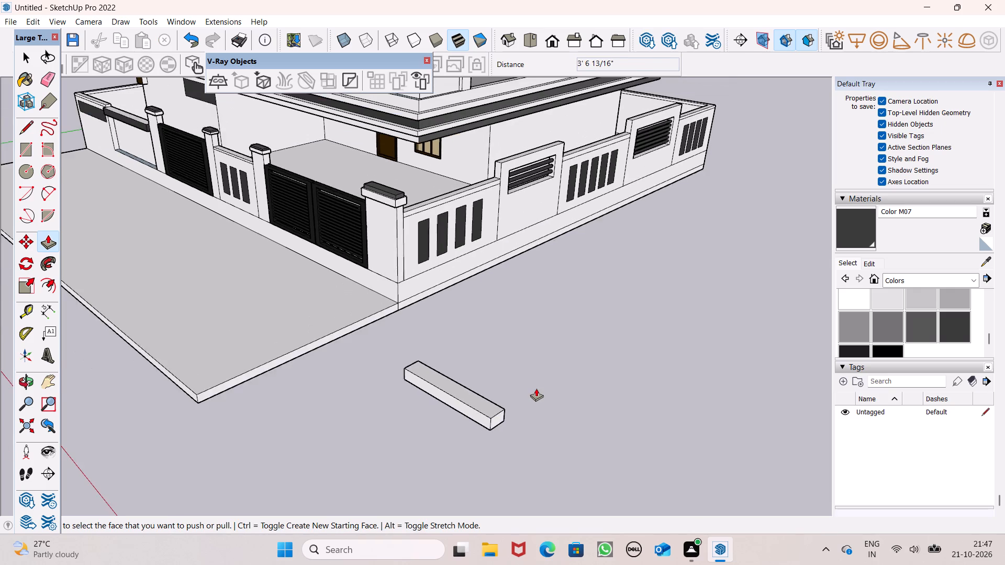
Select the whole block with all its faces and edges and make it a group.
key(space)
triple_click(482, 404)
click(481, 408)
right_click(480, 411)
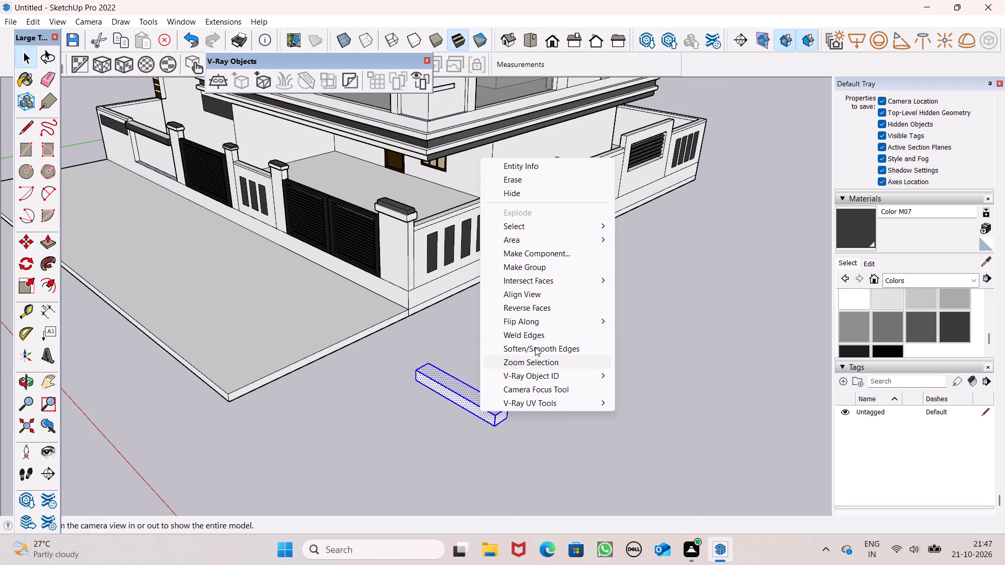
click(545, 266)
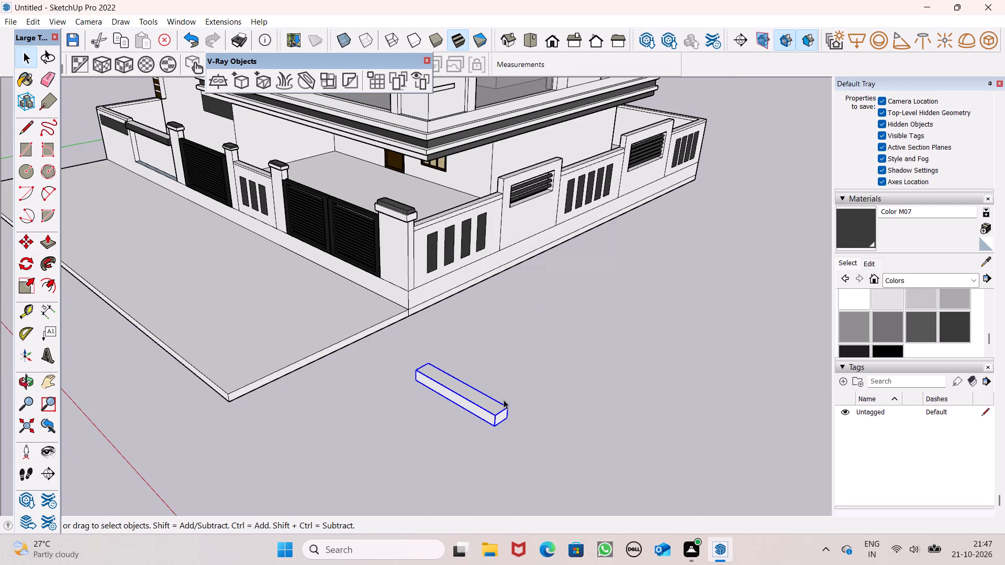
Copy the block up and back three times, each copy resting behind the last, to form a four-step stair.
key(m)
key(Return)
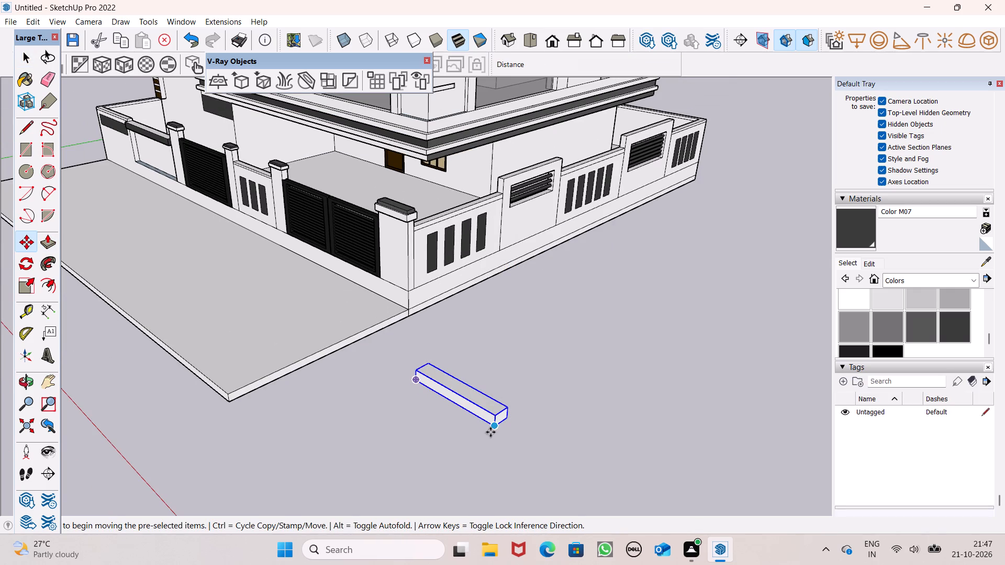
drag(494, 430, 505, 405)
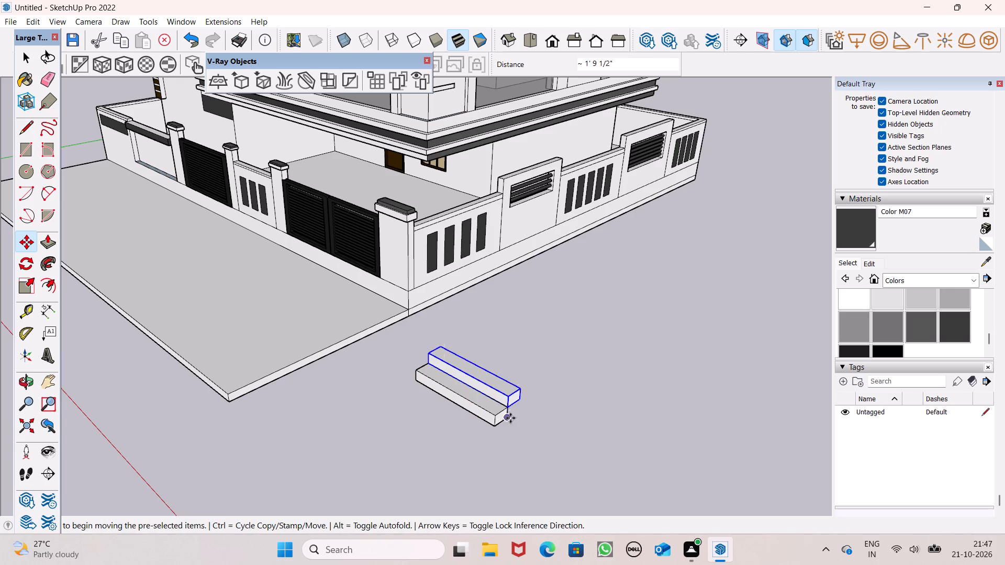
middle_drag(509, 423, 487, 424)
drag(477, 413, 482, 404)
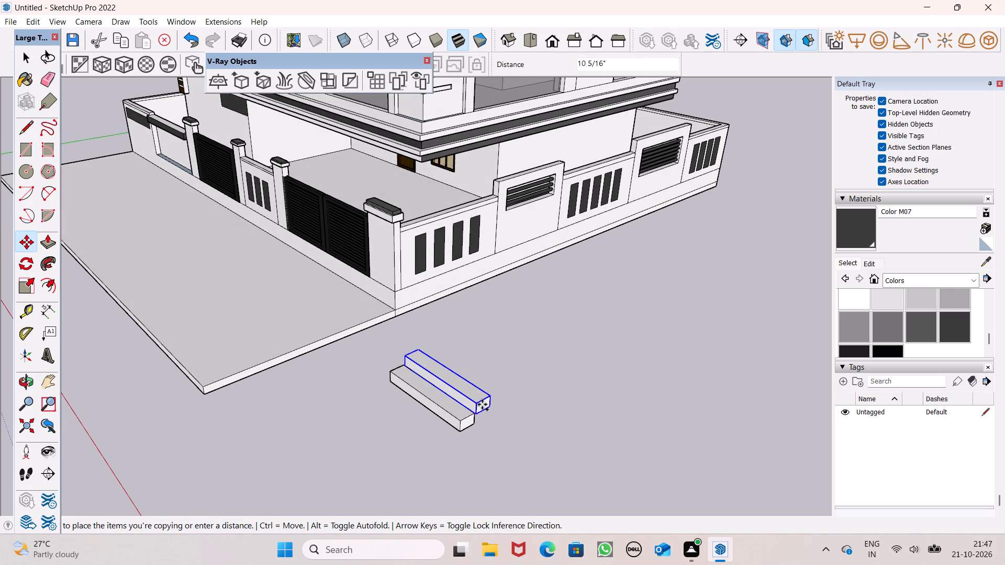
drag(482, 404, 490, 399)
drag(488, 395, 506, 376)
Place one more copy of the block on its own, well away from the stair on the side away from the house.
drag(504, 374, 823, 422)
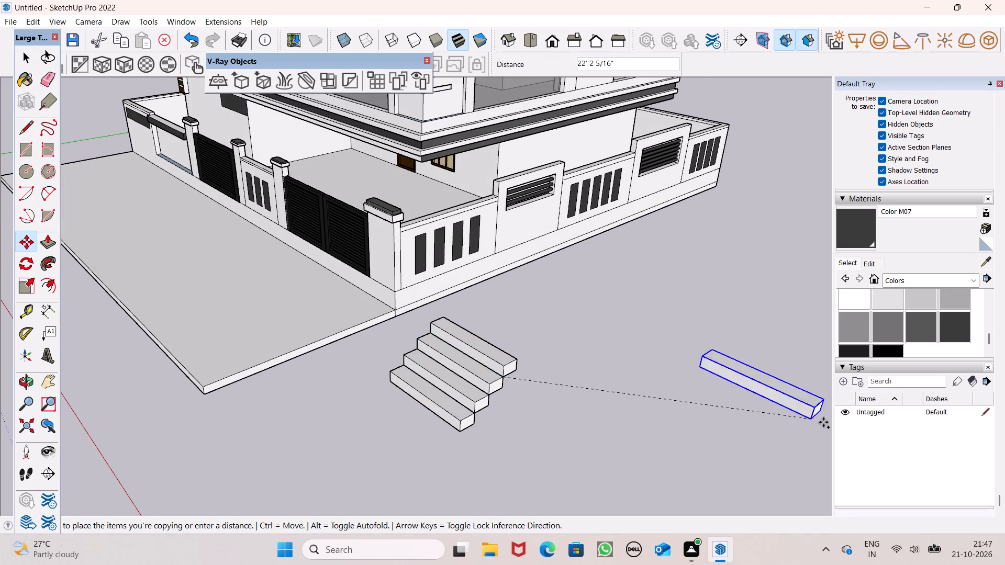
drag(823, 422, 848, 426)
key(space)
click(623, 414)
Select all four stair blocks and combine them into one group.
scroll(498, 387, down, 2)
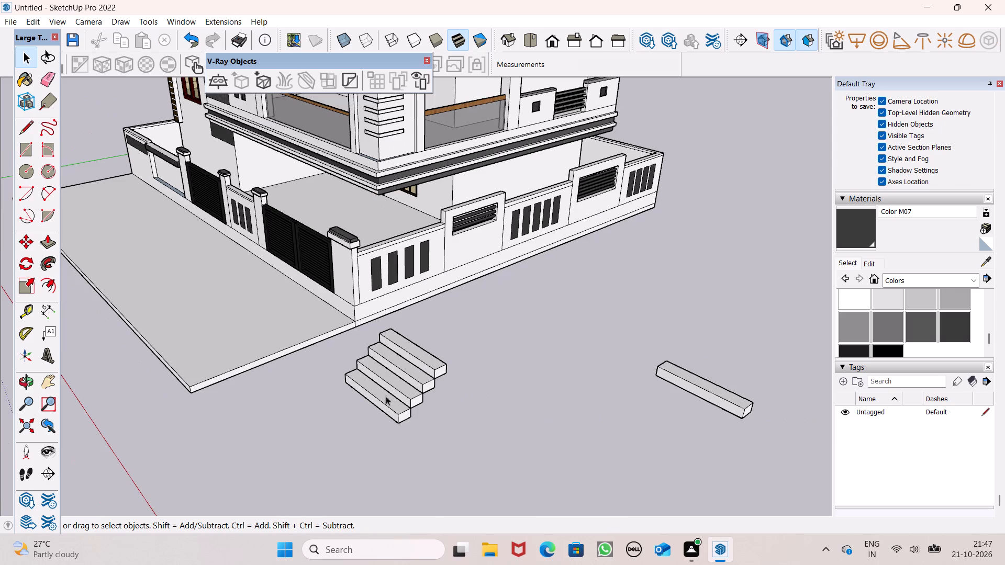
ctrl+click(392, 403)
ctrl+click(419, 389)
ctrl+click(411, 395)
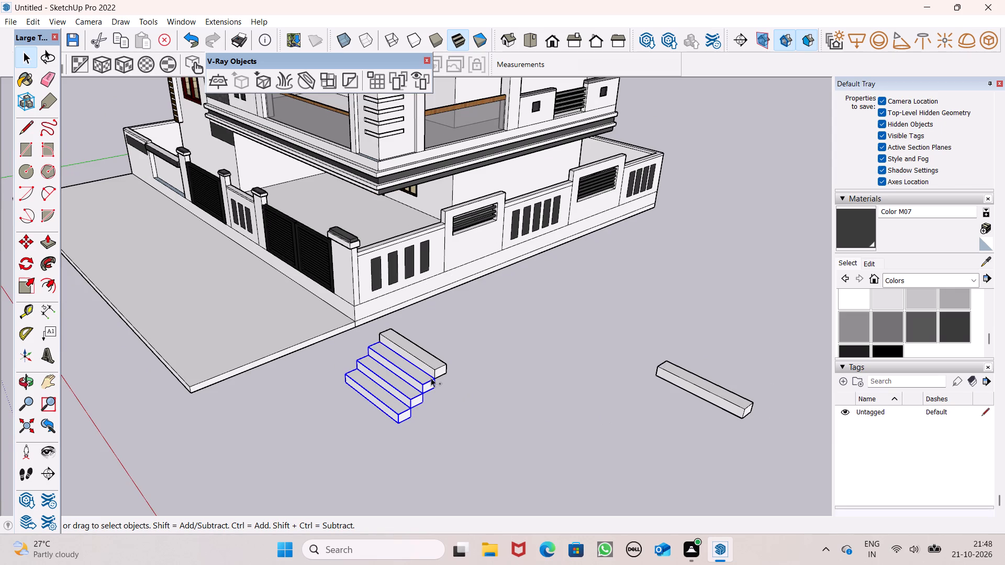
ctrl+click(435, 371)
ctrl+right_click(437, 371)
ctrl+click(516, 213)
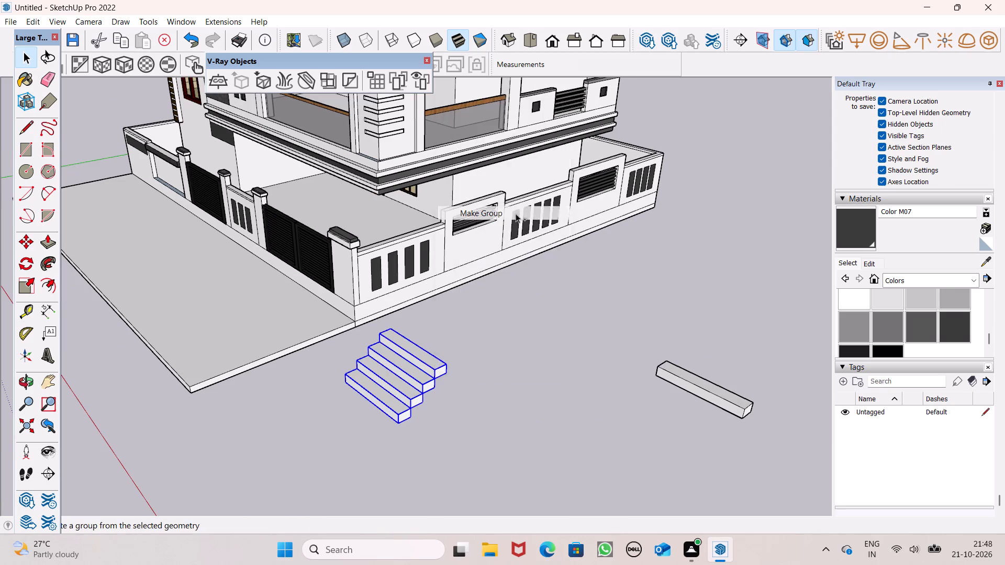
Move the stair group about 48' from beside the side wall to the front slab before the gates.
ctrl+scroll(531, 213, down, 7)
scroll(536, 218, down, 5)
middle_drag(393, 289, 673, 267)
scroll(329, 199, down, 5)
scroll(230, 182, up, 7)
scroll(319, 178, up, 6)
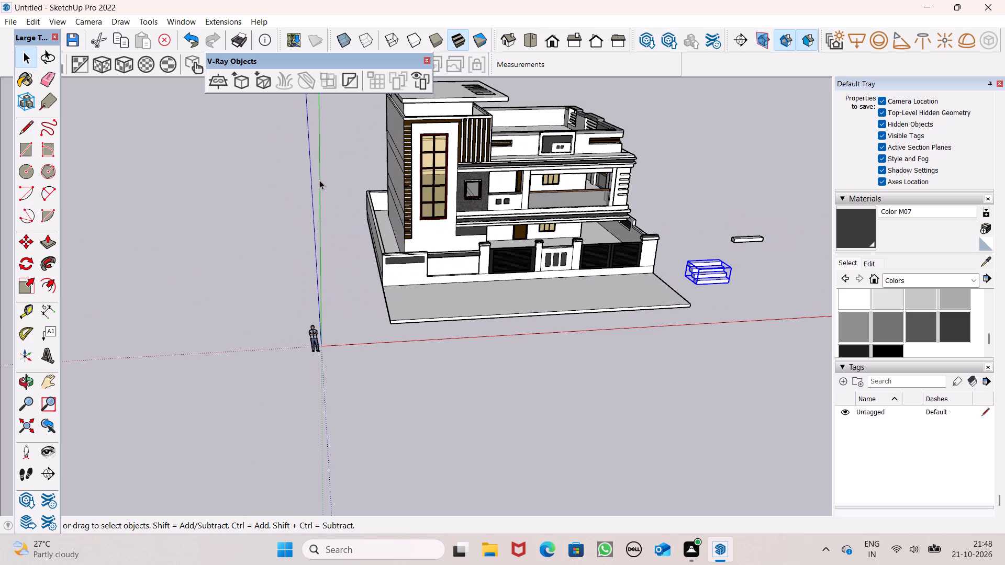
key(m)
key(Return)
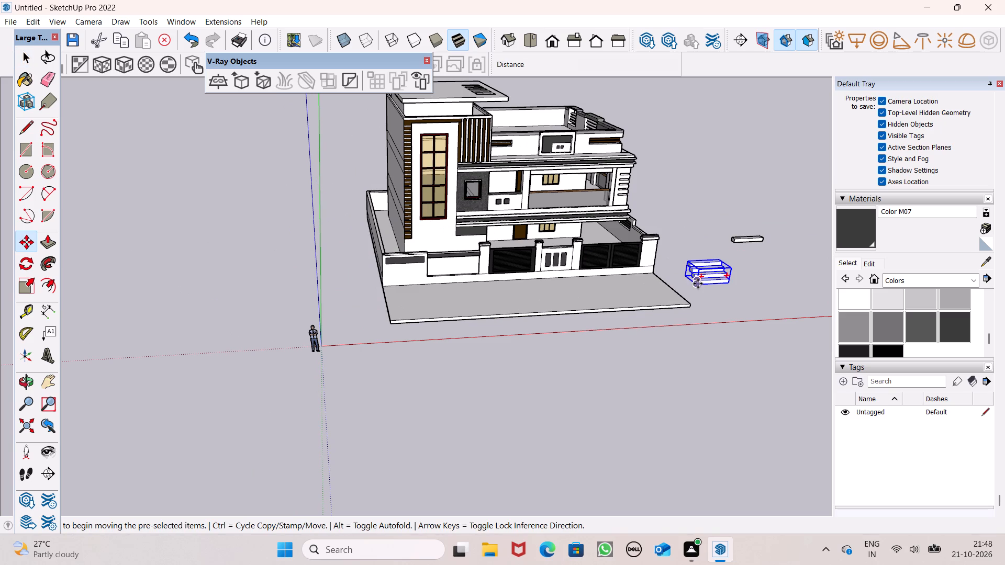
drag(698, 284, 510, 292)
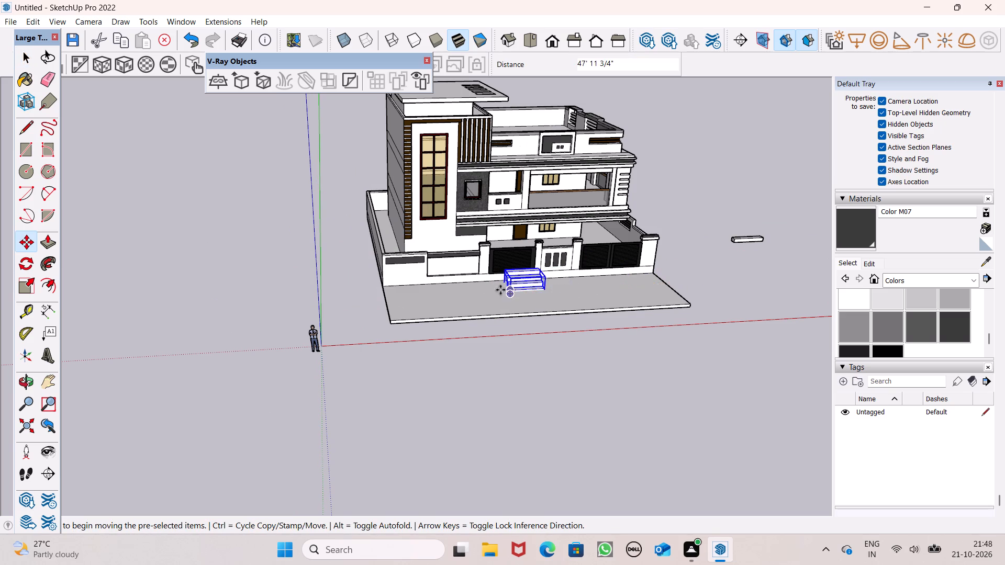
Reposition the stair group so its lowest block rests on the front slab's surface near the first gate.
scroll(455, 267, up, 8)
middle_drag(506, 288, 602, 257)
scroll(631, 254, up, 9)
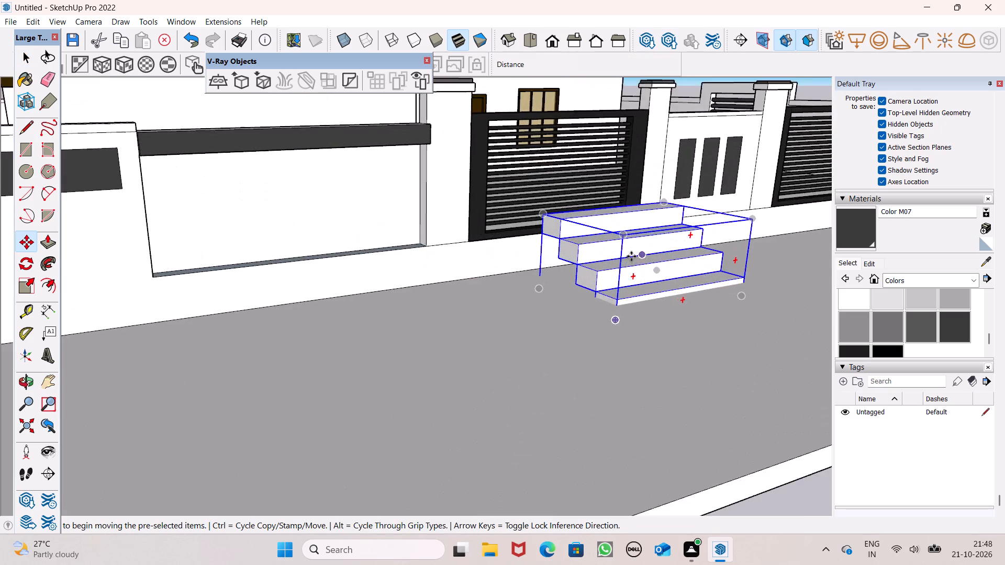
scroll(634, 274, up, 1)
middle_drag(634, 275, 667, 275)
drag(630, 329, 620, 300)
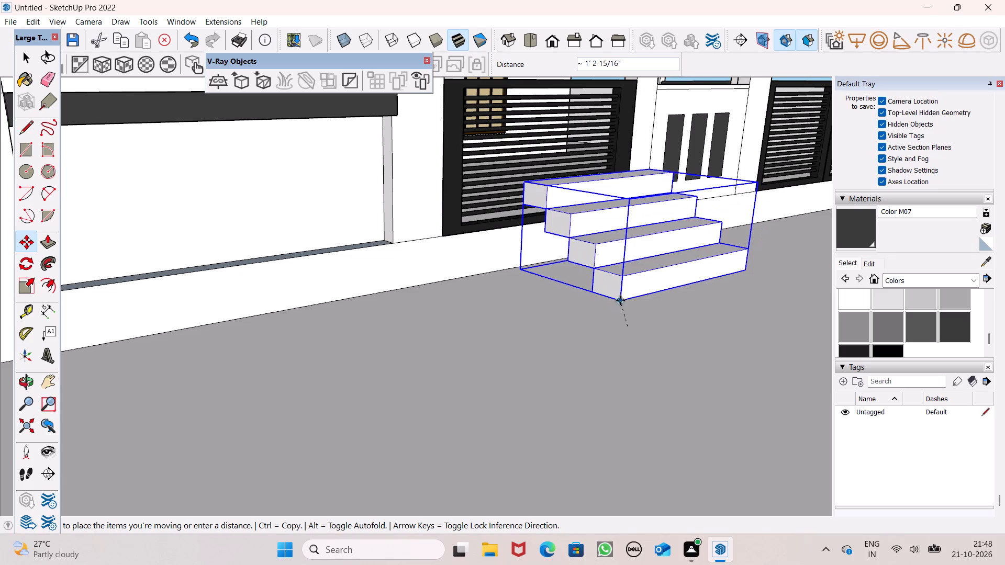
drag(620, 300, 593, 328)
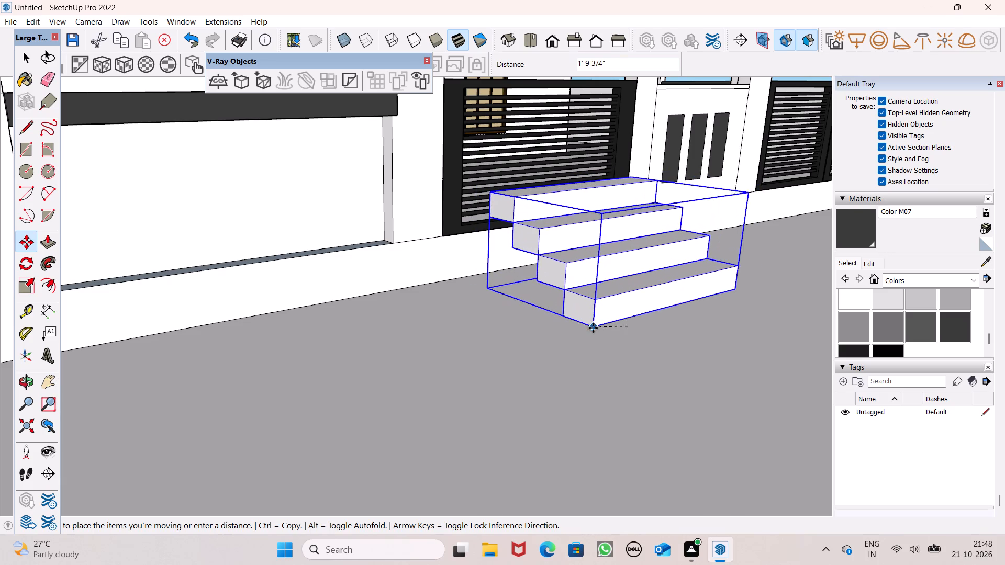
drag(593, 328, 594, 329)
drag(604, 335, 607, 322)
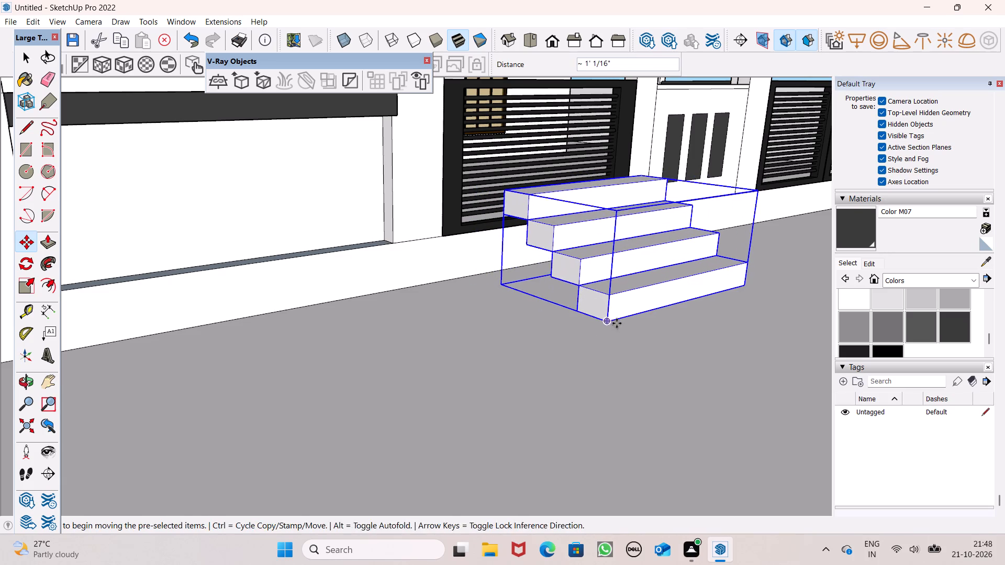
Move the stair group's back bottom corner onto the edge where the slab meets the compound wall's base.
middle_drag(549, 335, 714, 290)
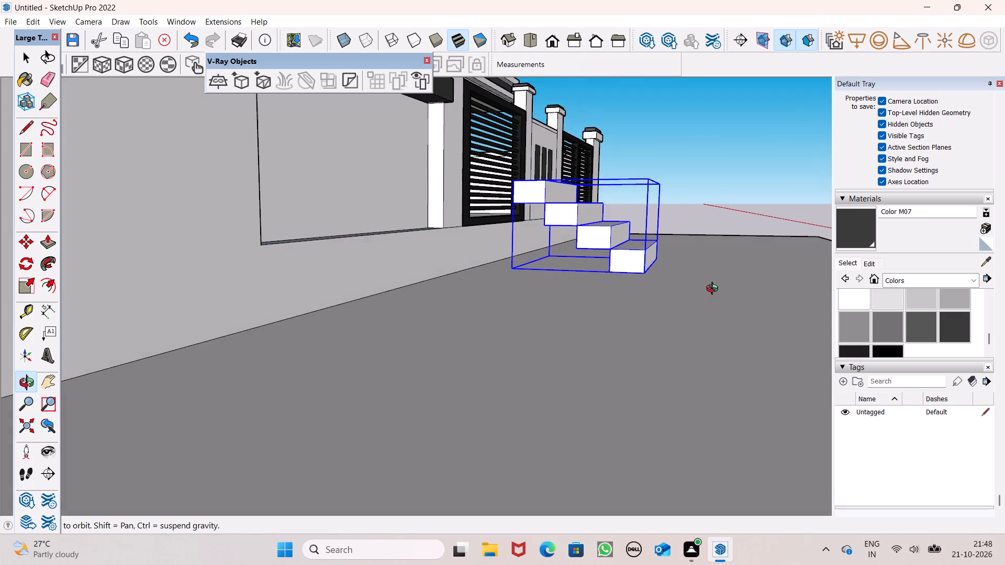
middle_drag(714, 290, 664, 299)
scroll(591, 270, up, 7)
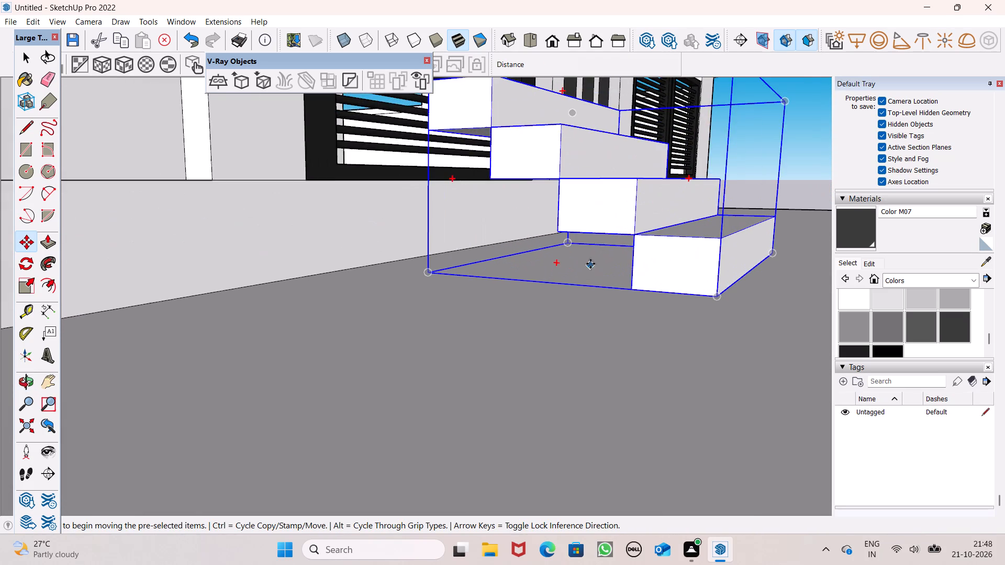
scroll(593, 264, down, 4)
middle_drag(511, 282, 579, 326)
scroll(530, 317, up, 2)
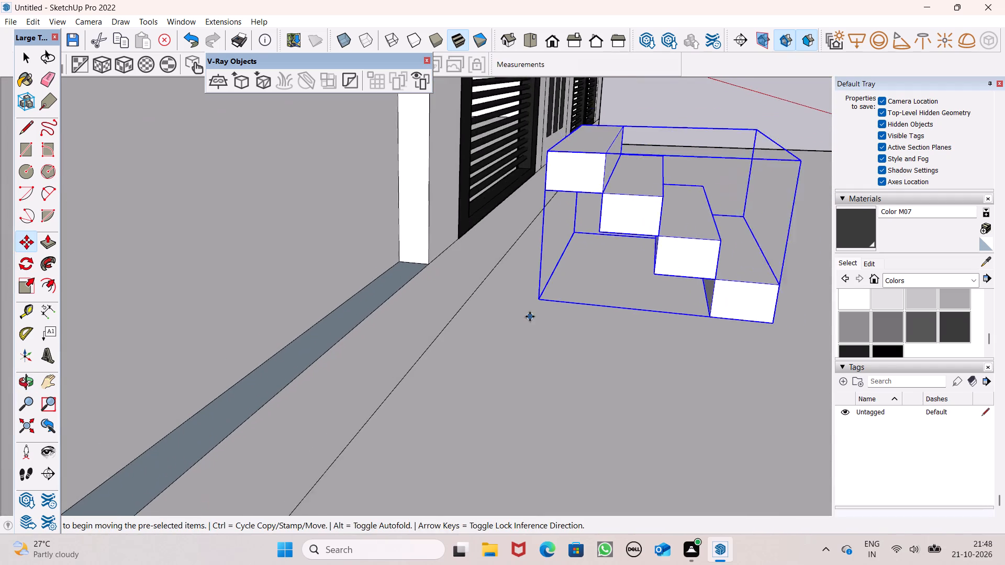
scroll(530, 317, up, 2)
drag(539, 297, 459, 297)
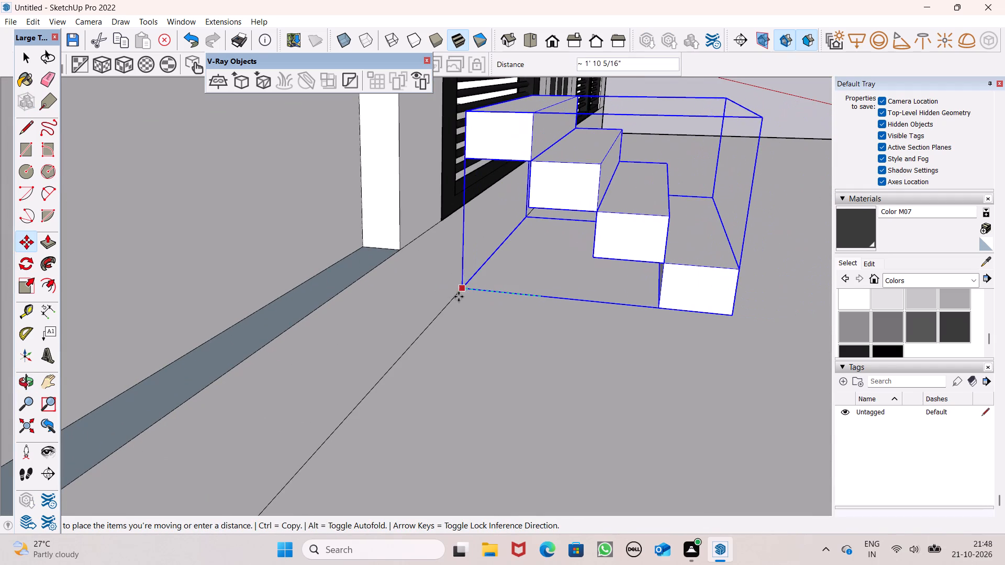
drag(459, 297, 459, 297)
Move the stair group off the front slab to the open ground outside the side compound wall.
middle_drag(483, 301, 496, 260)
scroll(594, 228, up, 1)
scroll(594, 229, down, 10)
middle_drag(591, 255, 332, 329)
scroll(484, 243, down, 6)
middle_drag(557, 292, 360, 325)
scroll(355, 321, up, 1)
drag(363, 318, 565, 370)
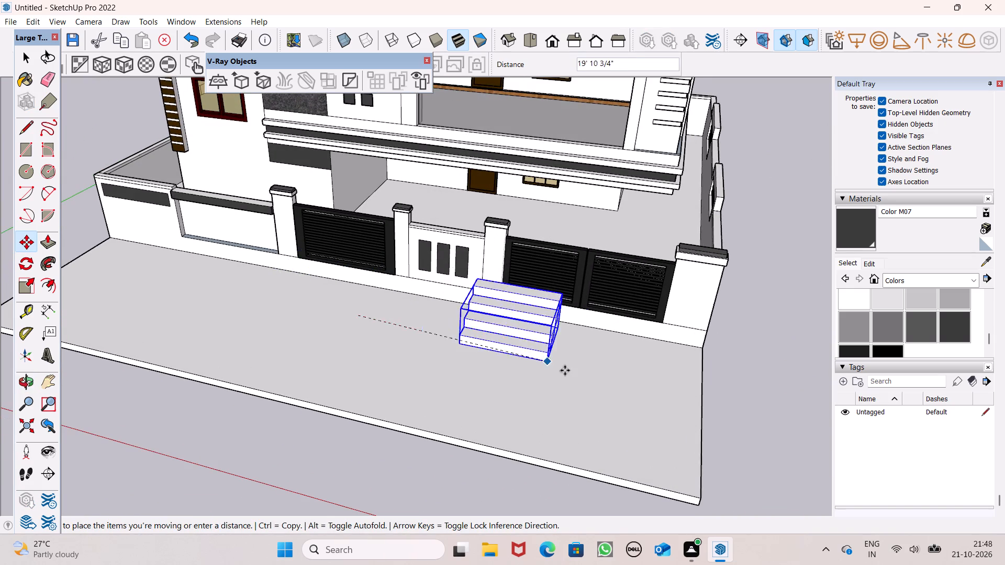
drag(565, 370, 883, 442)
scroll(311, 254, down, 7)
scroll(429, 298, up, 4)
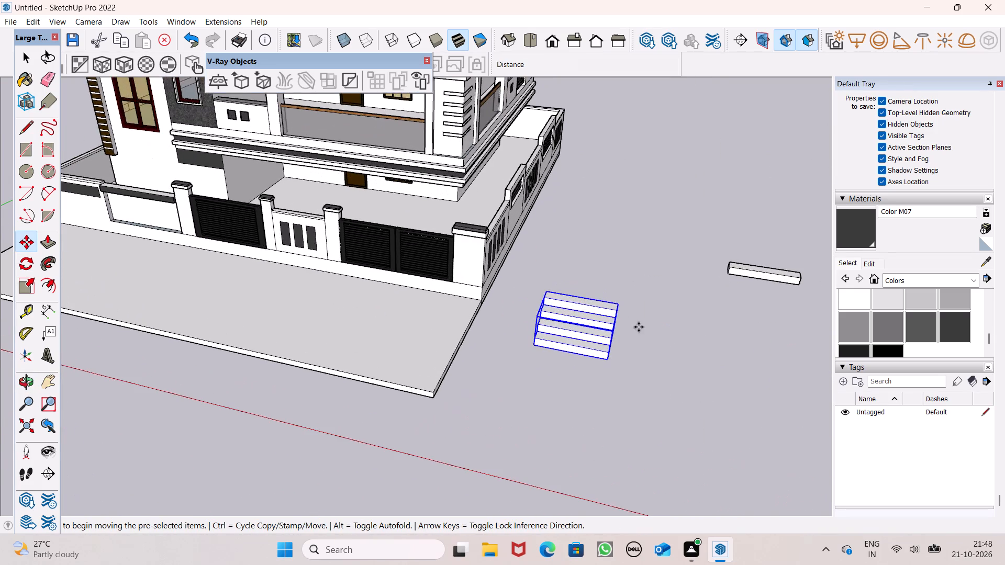
Explode the stair group back into its separate blocks.
scroll(642, 327, up, 3)
middle_drag(629, 341, 549, 323)
drag(505, 377, 533, 390)
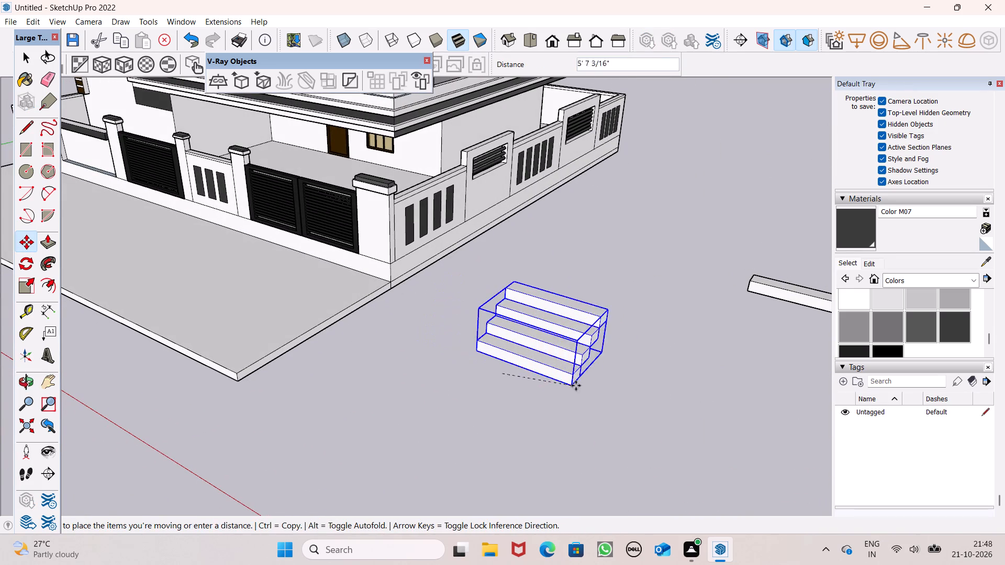
key(space)
click(605, 383)
right_click(498, 346)
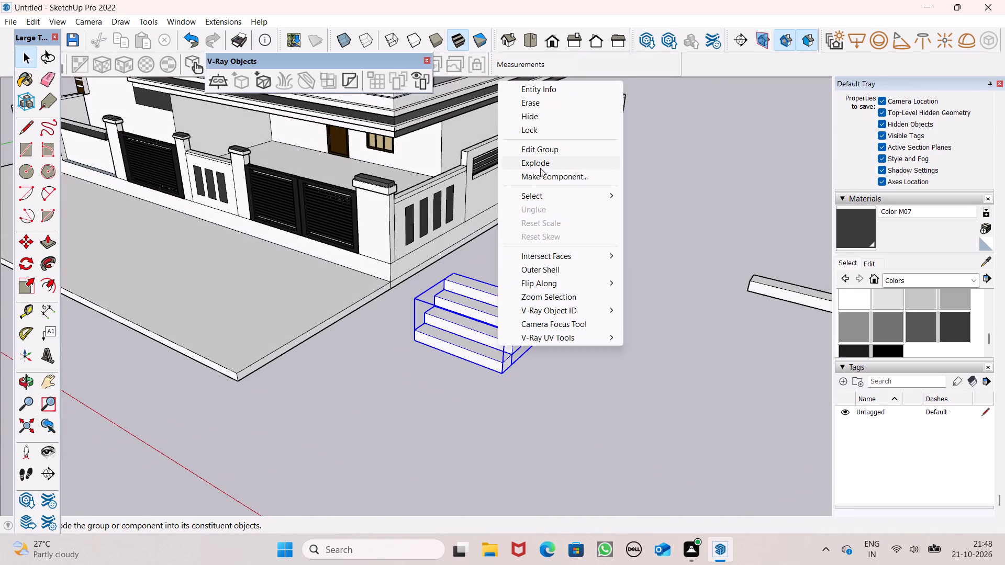
click(542, 161)
click(578, 211)
Delete the two upper blocks of the four-block stair outside the side compound wall.
click(514, 322)
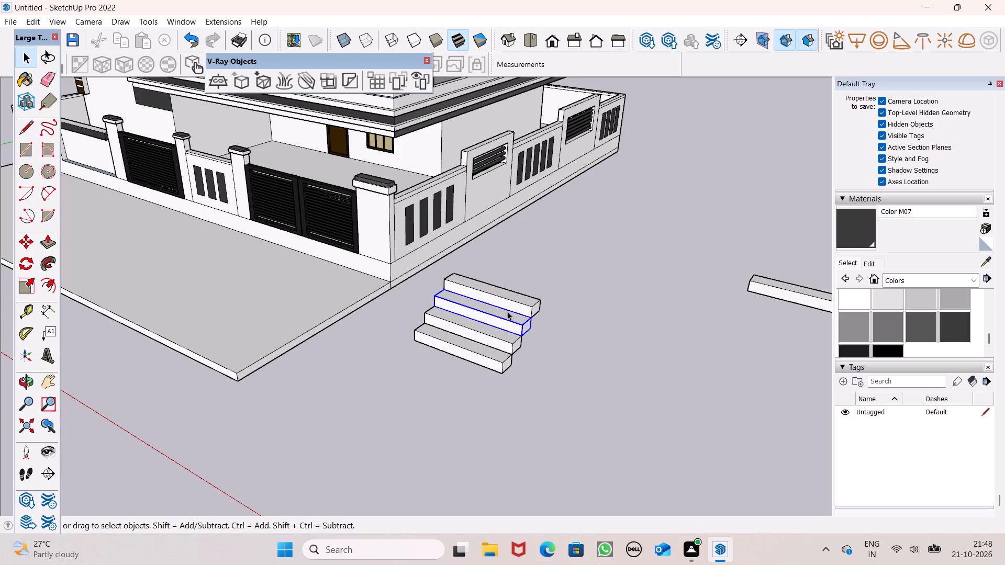
key(Delete)
click(530, 303)
key(Delete)
Group the two remaining stair blocks together.
click(506, 335)
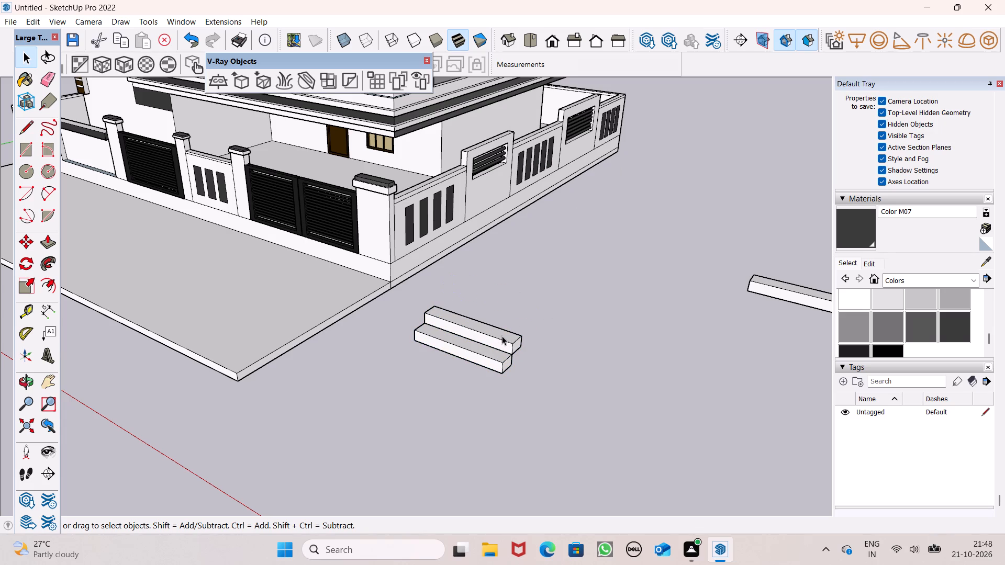
ctrl+click(492, 357)
ctrl+right_click(495, 345)
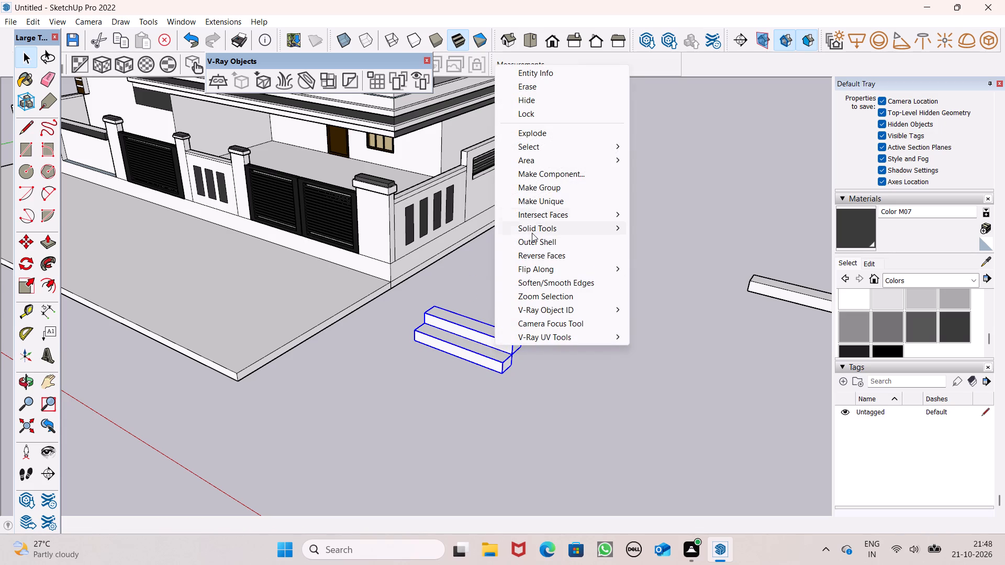
ctrl+click(549, 190)
Move the two-block stair group onto the front slab's surface in front of the first gate.
scroll(555, 208, down, 4)
middle_drag(517, 281, 759, 282)
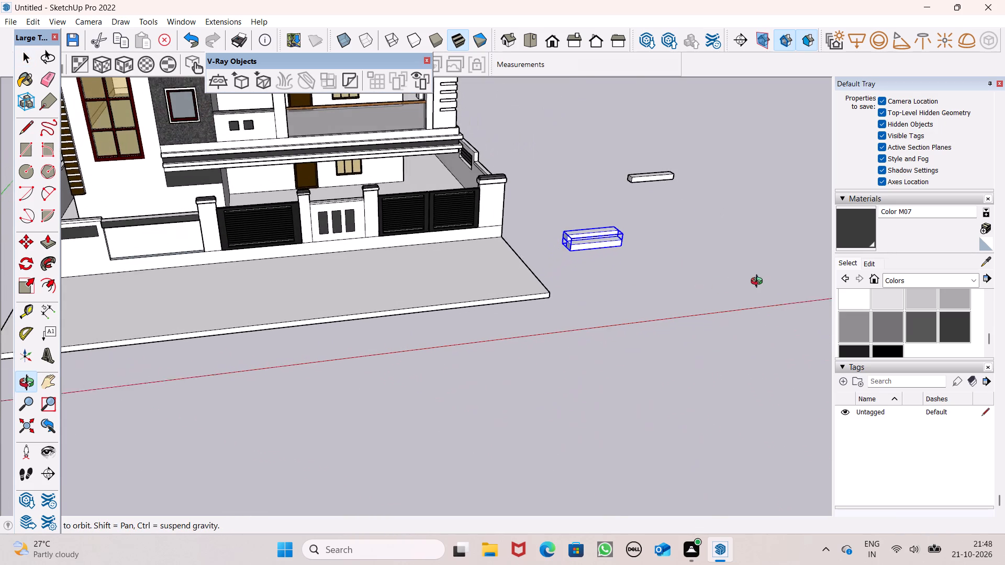
middle_drag(759, 282, 772, 278)
key(m)
key(Return)
scroll(745, 245, down, 3)
middle_drag(613, 306, 767, 301)
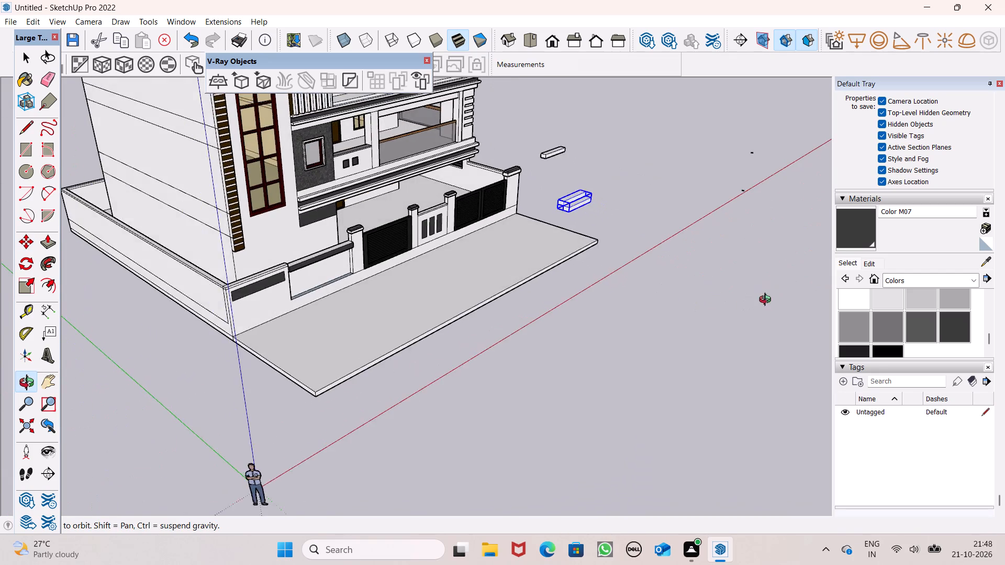
middle_drag(767, 301, 767, 297)
scroll(228, 219, up, 5)
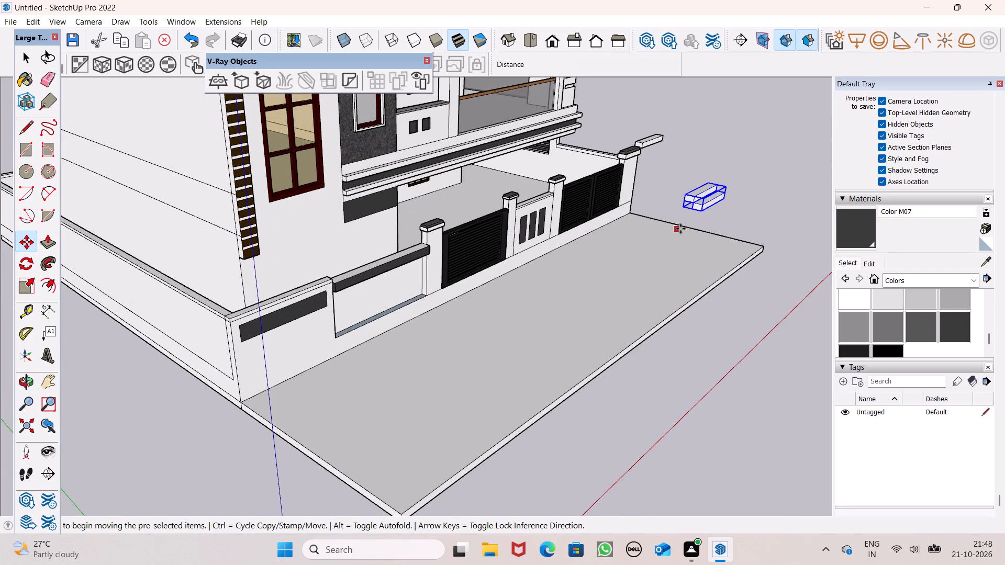
drag(700, 214, 479, 300)
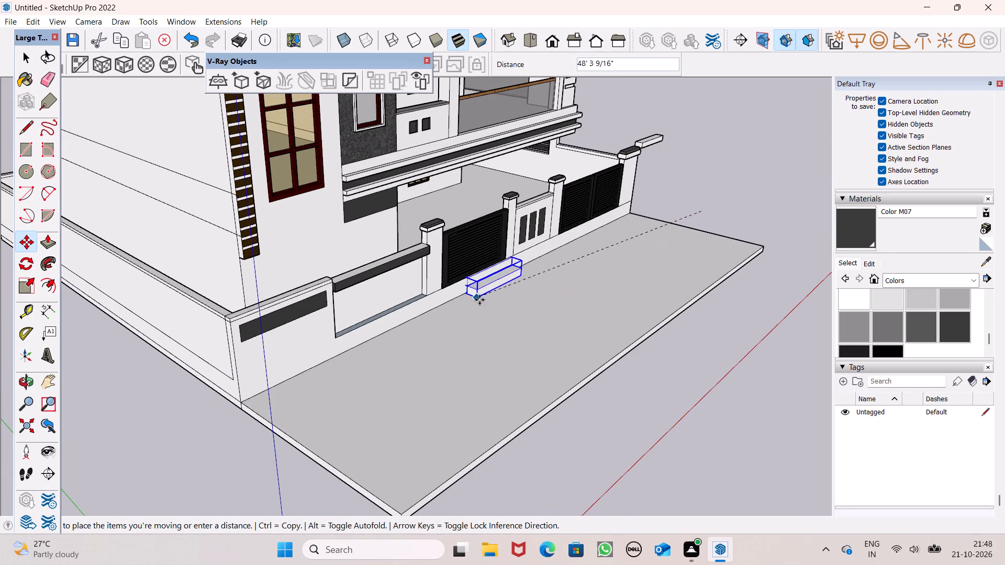
drag(479, 300, 493, 310)
Move the stair group about 2' 7" so its back bottom corner meets the compound wall's base edge.
scroll(460, 299, up, 9)
middle_drag(516, 314, 548, 316)
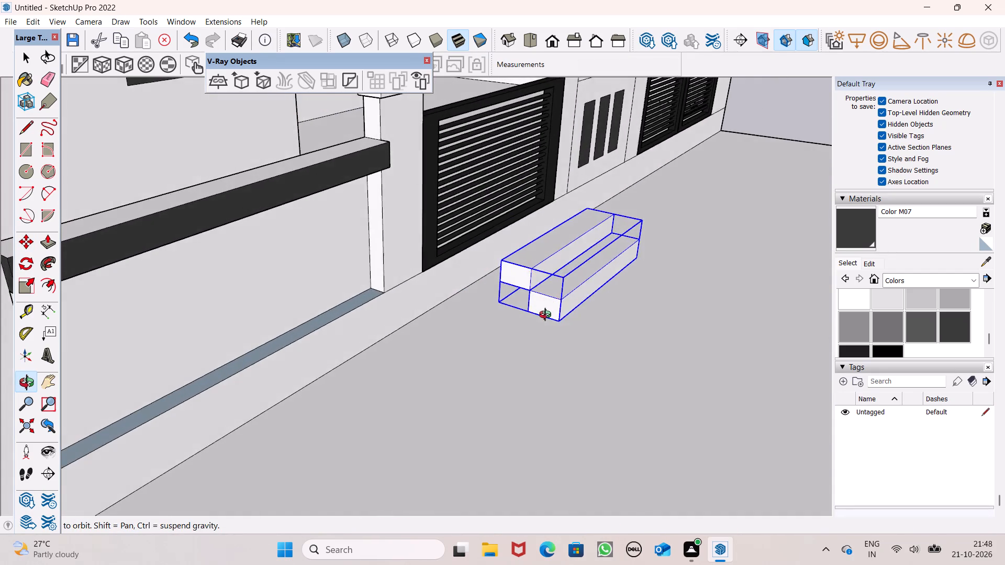
middle_drag(548, 316, 549, 316)
scroll(559, 319, up, 3)
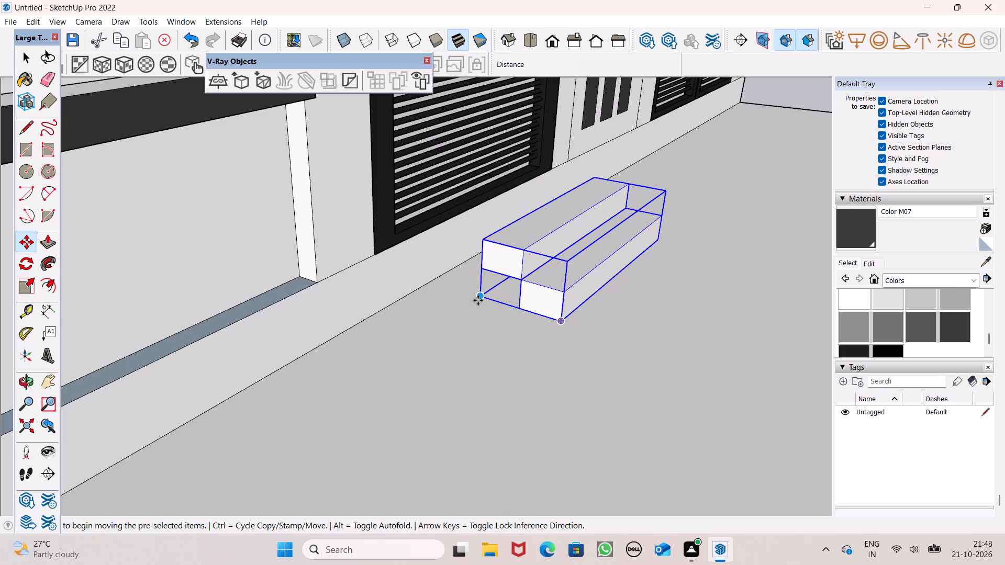
drag(475, 297, 402, 297)
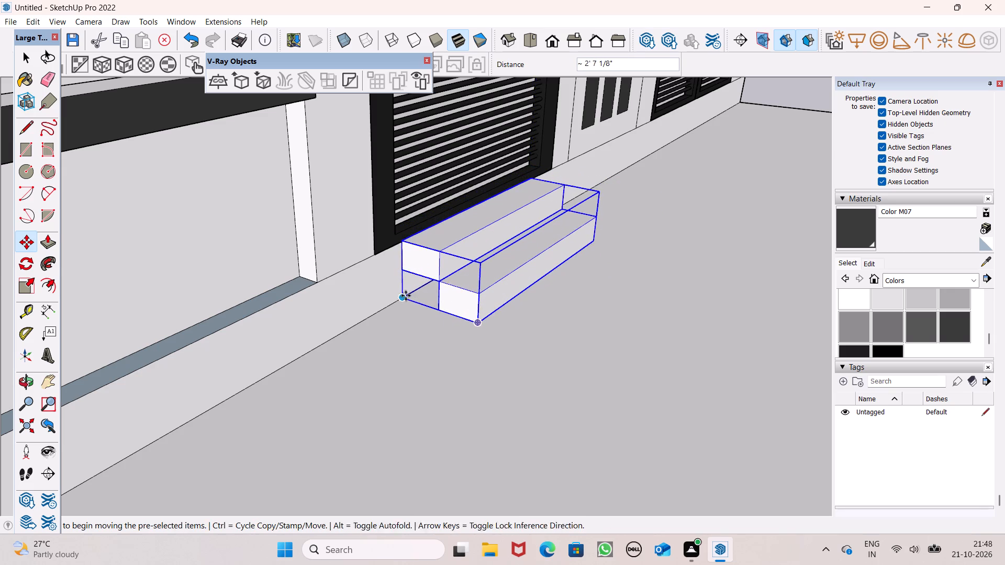
Examine from several angles how the two steps sit against the compound wall and the first gate.
scroll(470, 273, down, 5)
middle_drag(481, 310, 280, 332)
scroll(549, 255, down, 5)
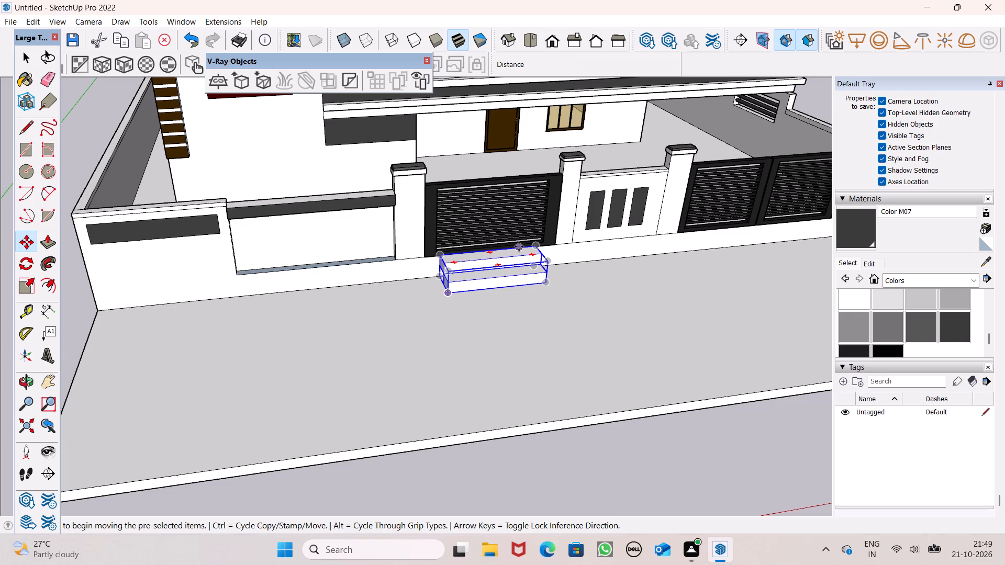
scroll(395, 313, up, 5)
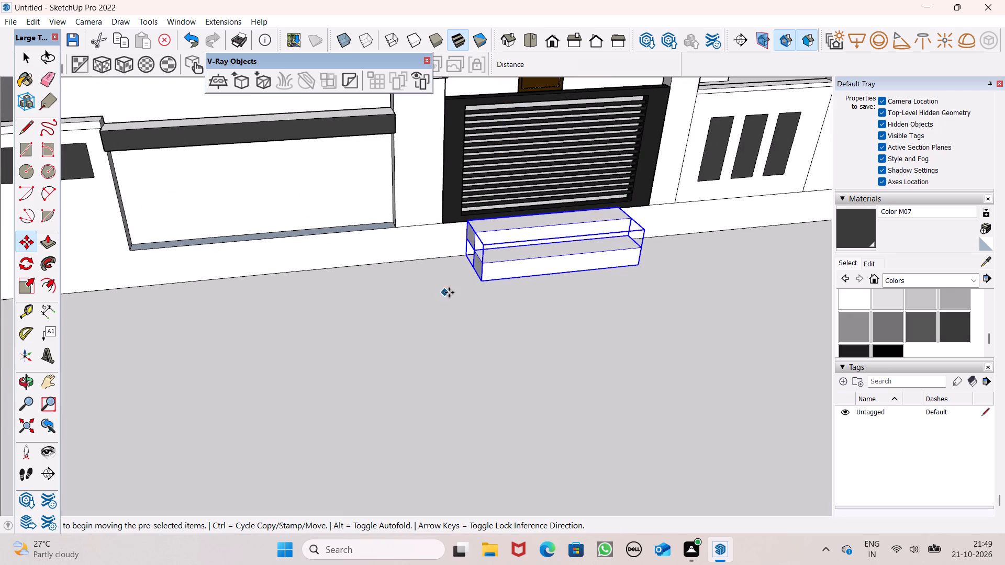
middle_drag(449, 295, 0, 299)
scroll(200, 282, up, 6)
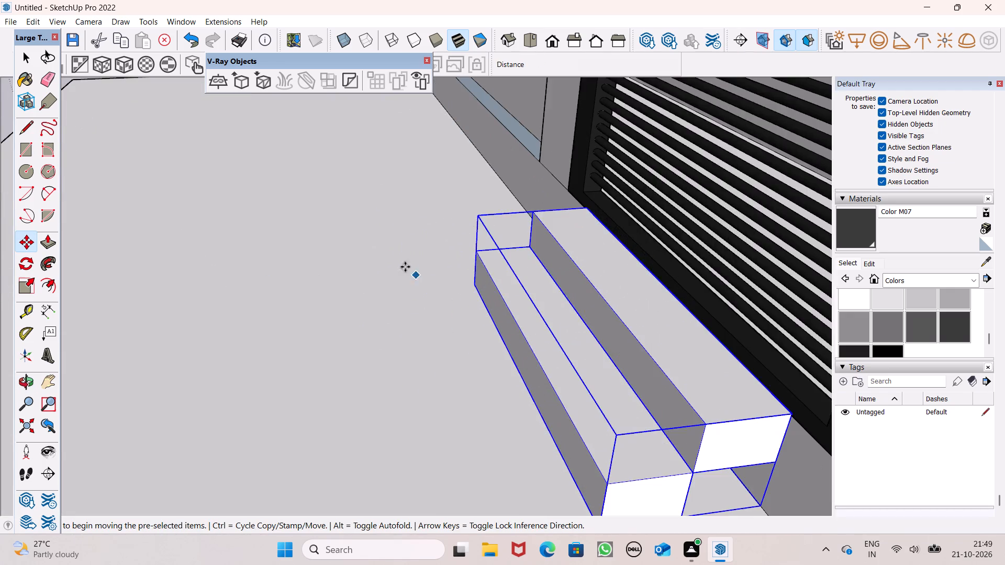
scroll(376, 257, down, 5)
scroll(485, 299, up, 4)
scroll(318, 219, down, 4)
key(space)
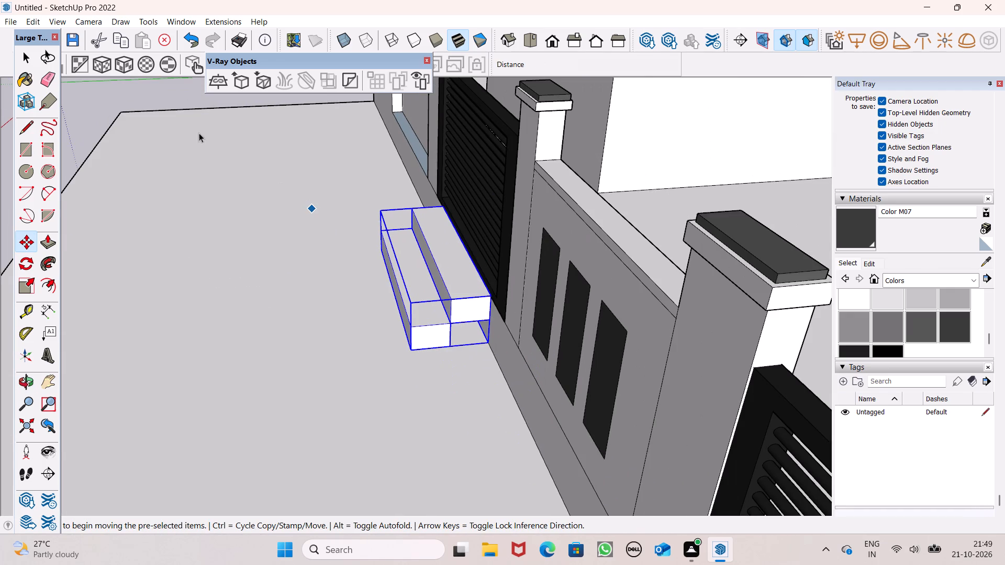
click(169, 97)
scroll(575, 297, up, 5)
scroll(505, 331, up, 7)
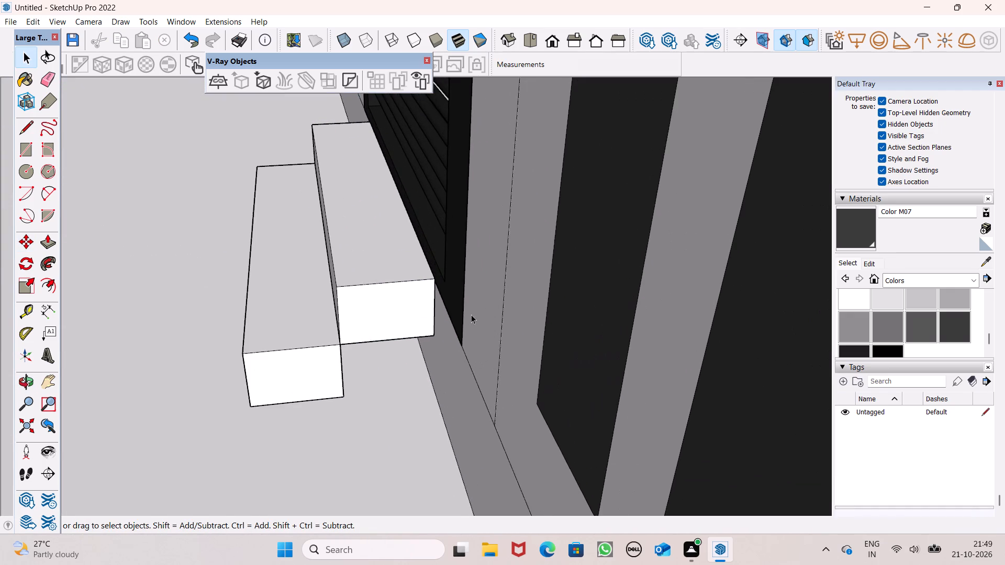
middle_drag(455, 327, 517, 220)
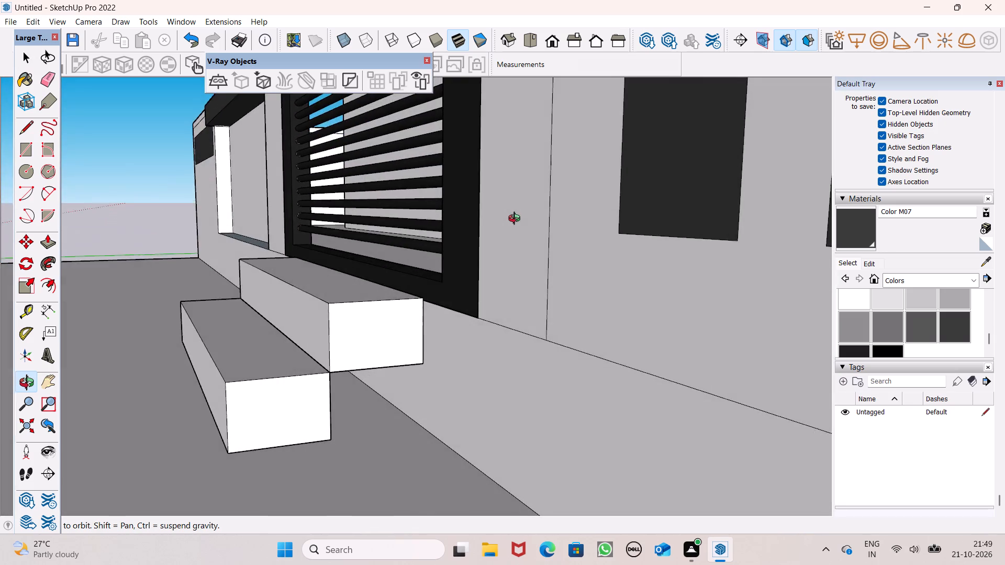
middle_drag(517, 220, 465, 199)
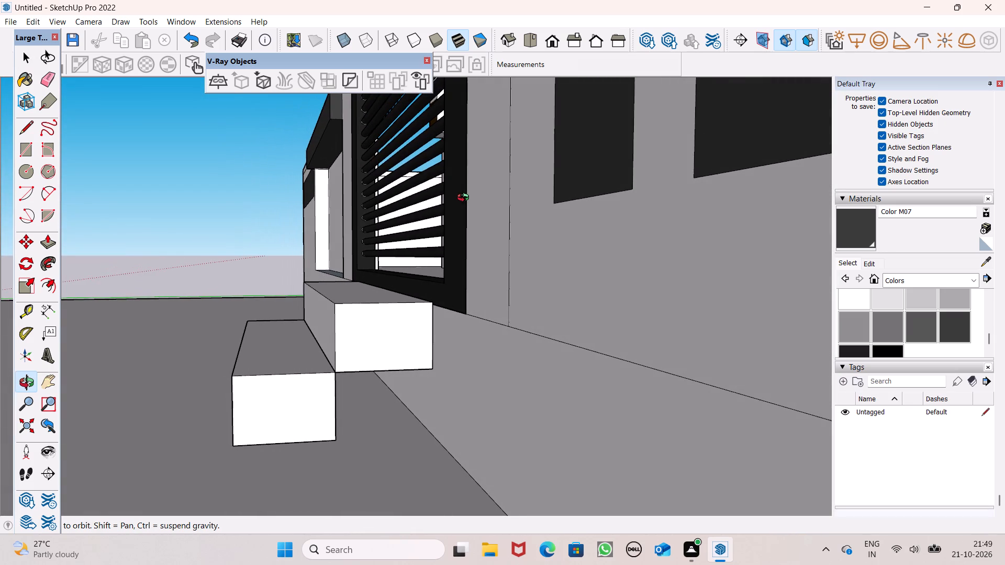
middle_drag(465, 199, 465, 198)
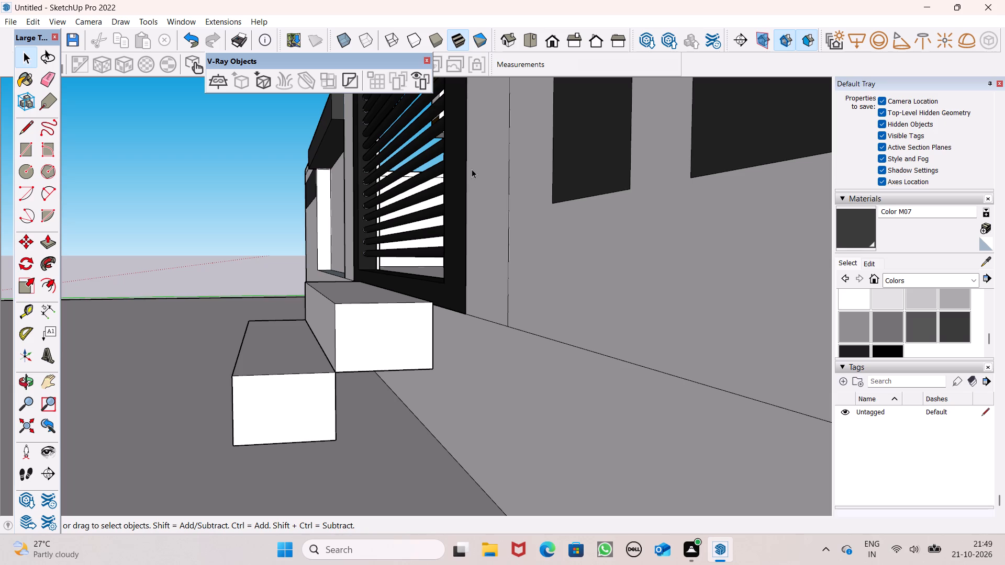
scroll(709, 221, down, 2)
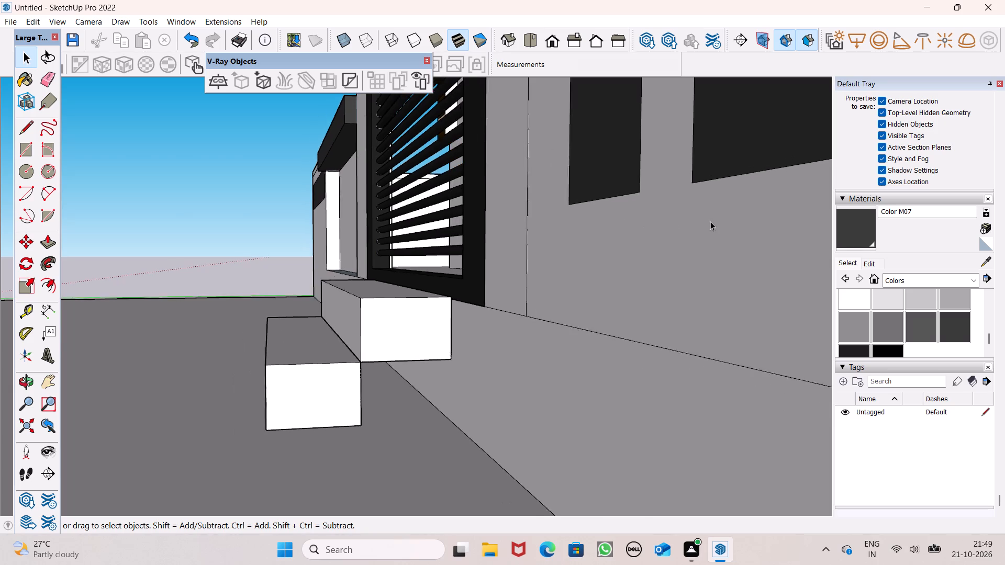
scroll(710, 221, down, 3)
scroll(574, 231, down, 6)
middle_drag(569, 295, 831, 405)
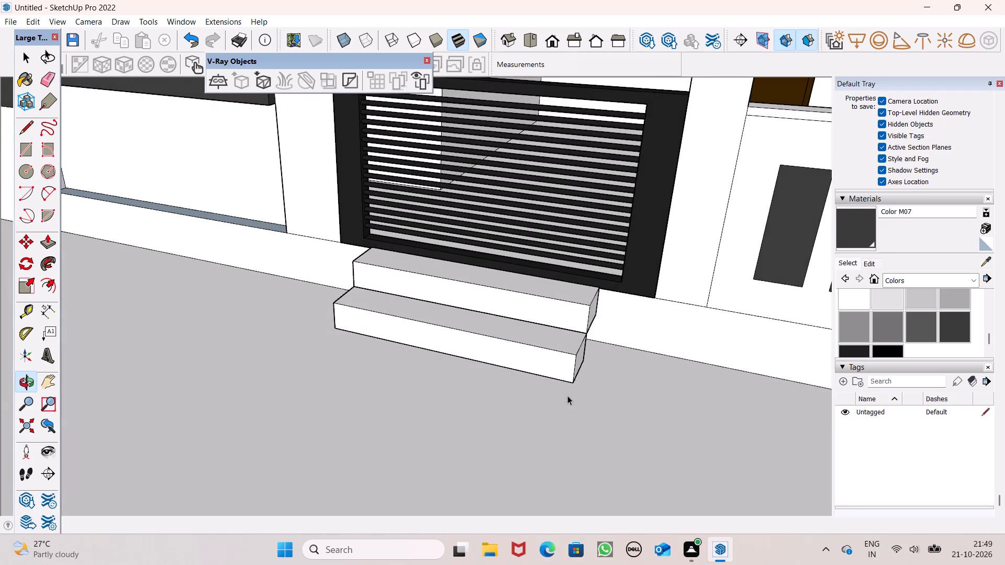
scroll(567, 395, down, 2)
middle_drag(367, 411, 600, 439)
middle_drag(338, 406, 465, 423)
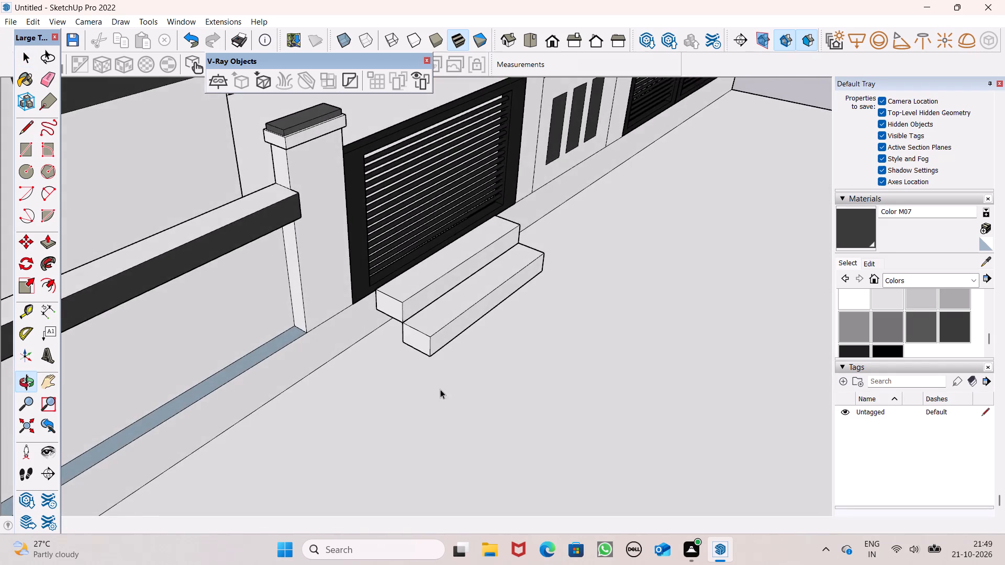
scroll(439, 386, up, 7)
scroll(407, 295, down, 4)
Explode the two-step stair group at the first gate into its separate blocks.
click(408, 295)
scroll(415, 292, down, 4)
middle_drag(421, 287, 469, 265)
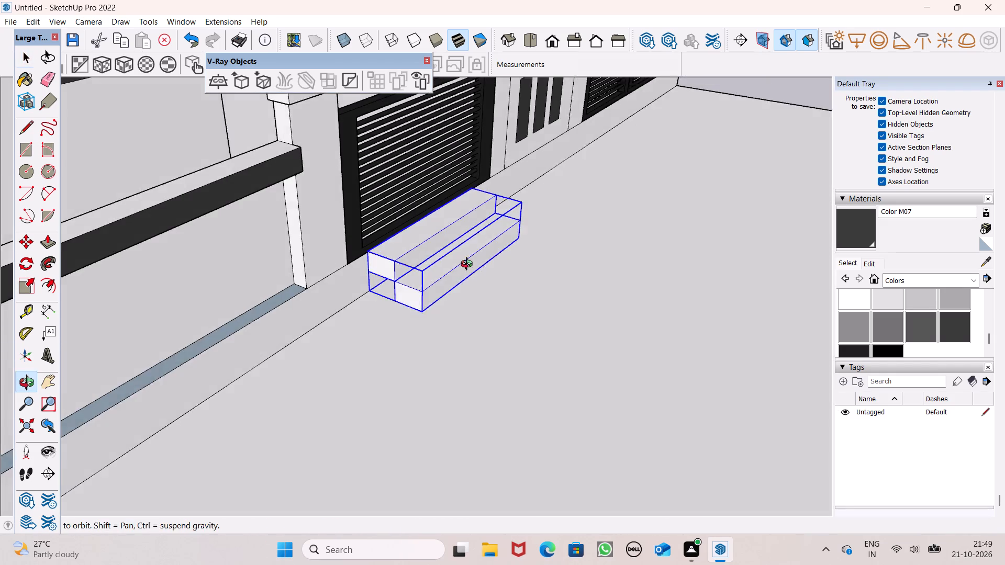
middle_drag(469, 265, 486, 255)
right_click(449, 250)
click(494, 327)
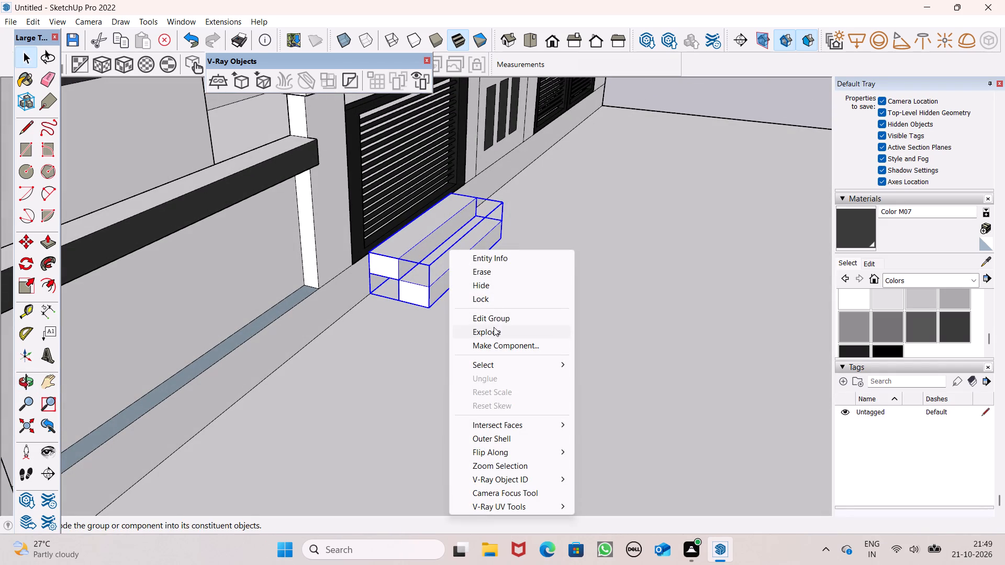
scroll(464, 300, down, 4)
click(676, 101)
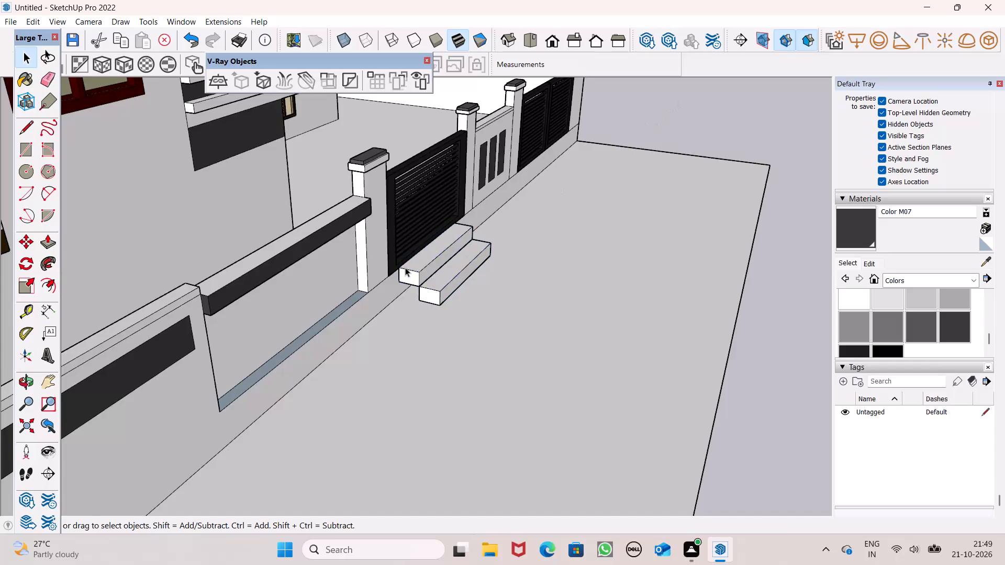
Explode the upper and lower step blocks into loose faces and edges.
scroll(403, 267, up, 5)
click(413, 268)
right_click(413, 268)
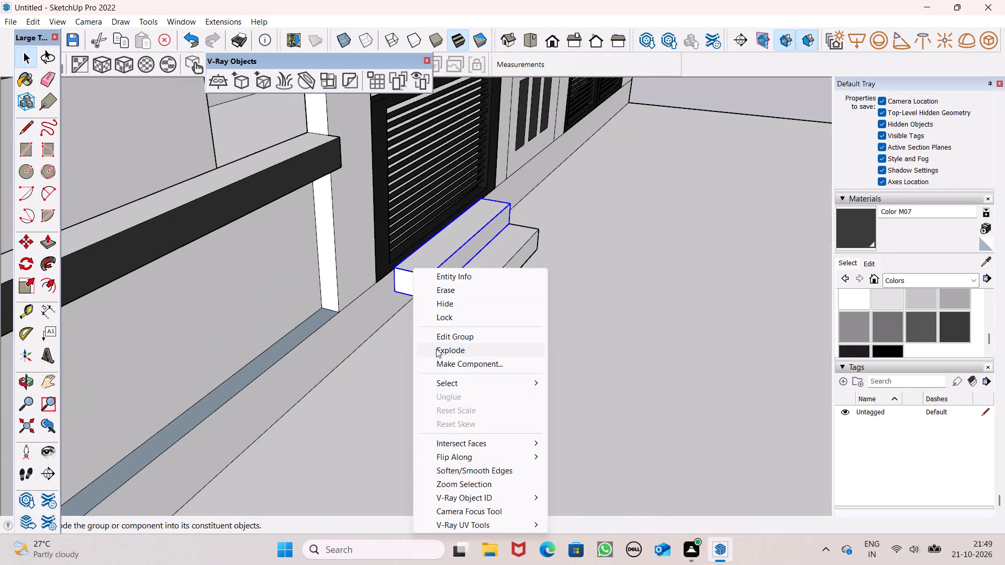
click(436, 348)
click(705, 90)
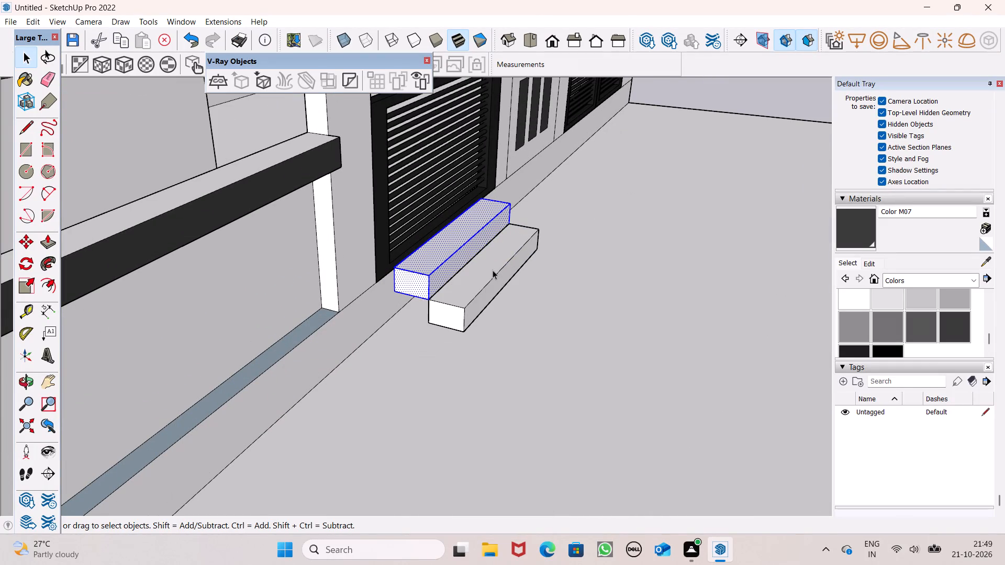
click(493, 270)
right_click(491, 269)
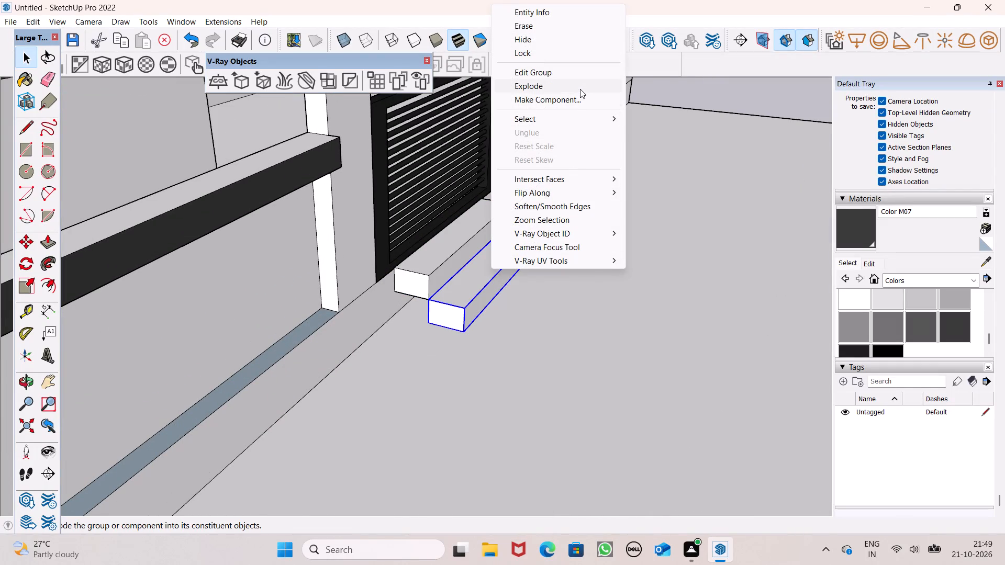
click(580, 88)
click(750, 84)
scroll(533, 266, down, 2)
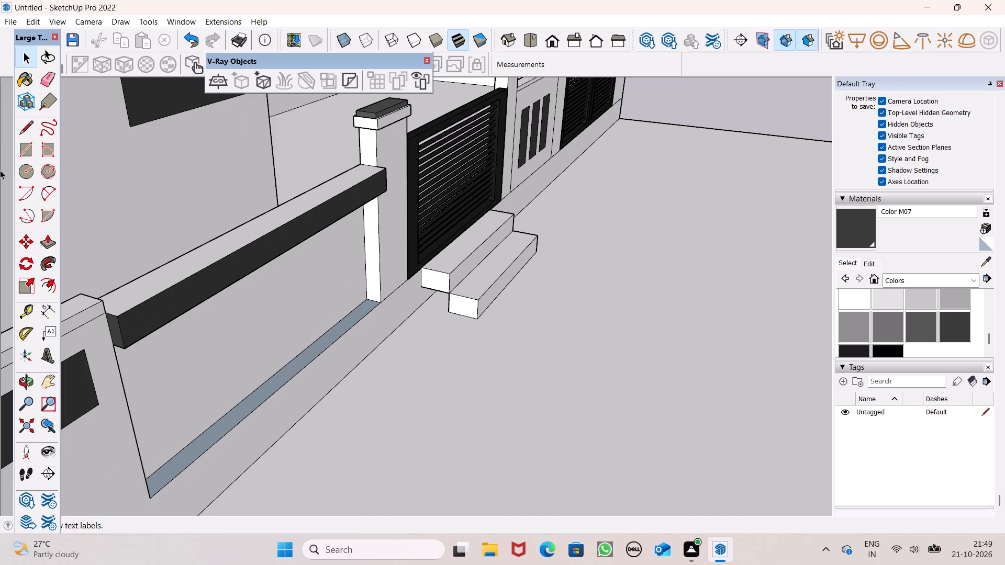
Draw lines from the upper step's bottom corner to the wall base and lower step, closing the end gap with a face.
click(28, 124)
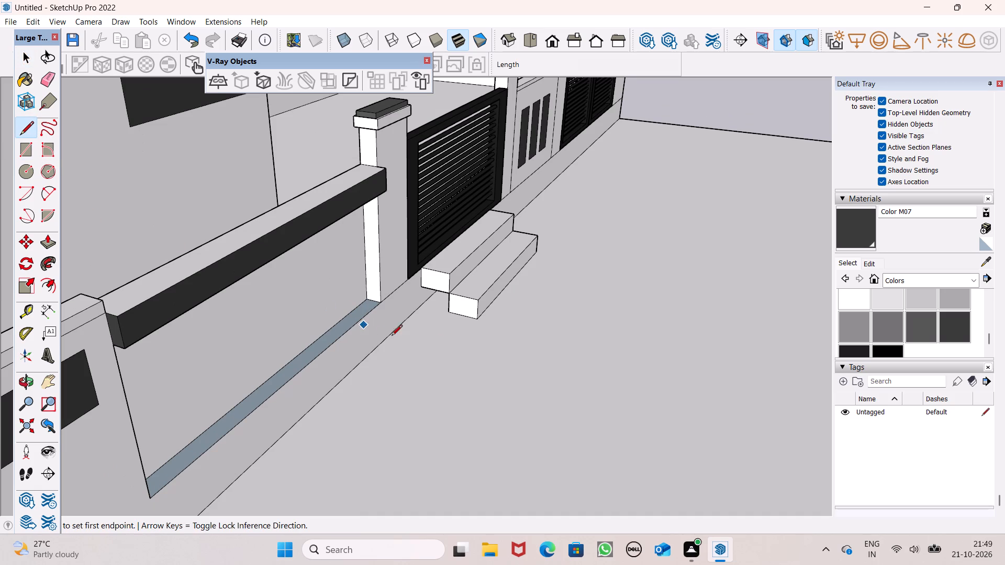
scroll(503, 357, up, 6)
middle_drag(474, 329, 546, 294)
scroll(447, 274, up, 3)
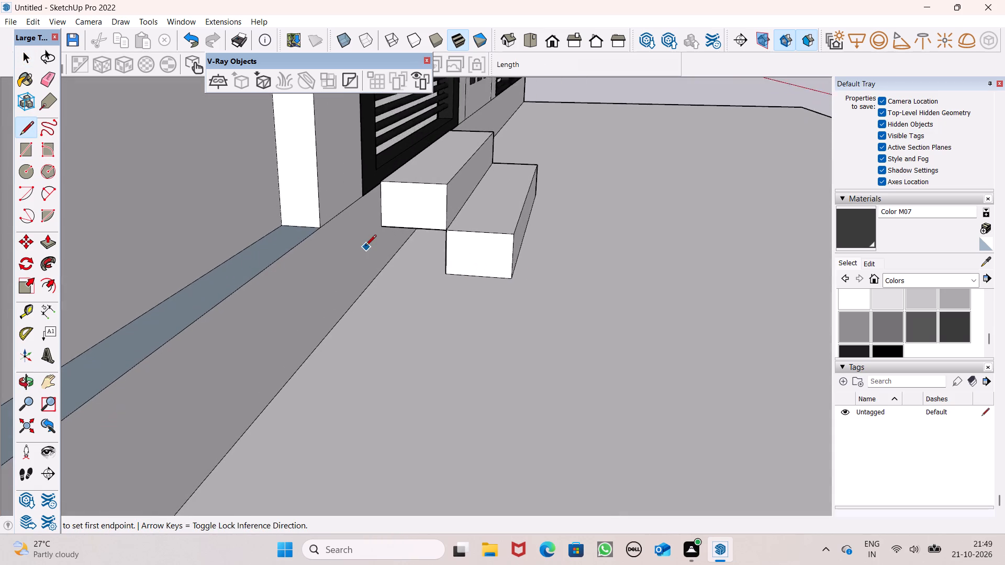
scroll(365, 246, up, 2)
click(389, 221)
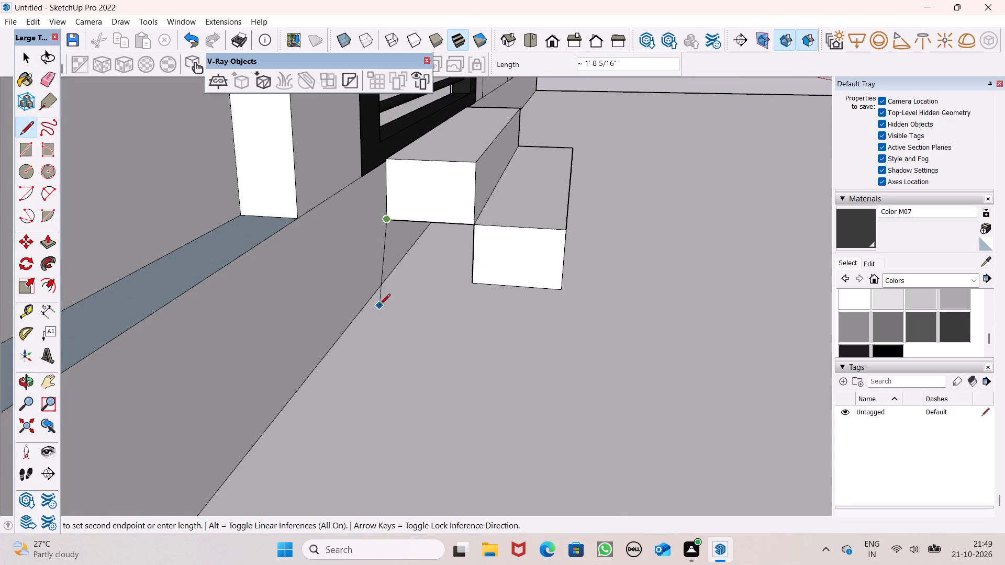
click(392, 285)
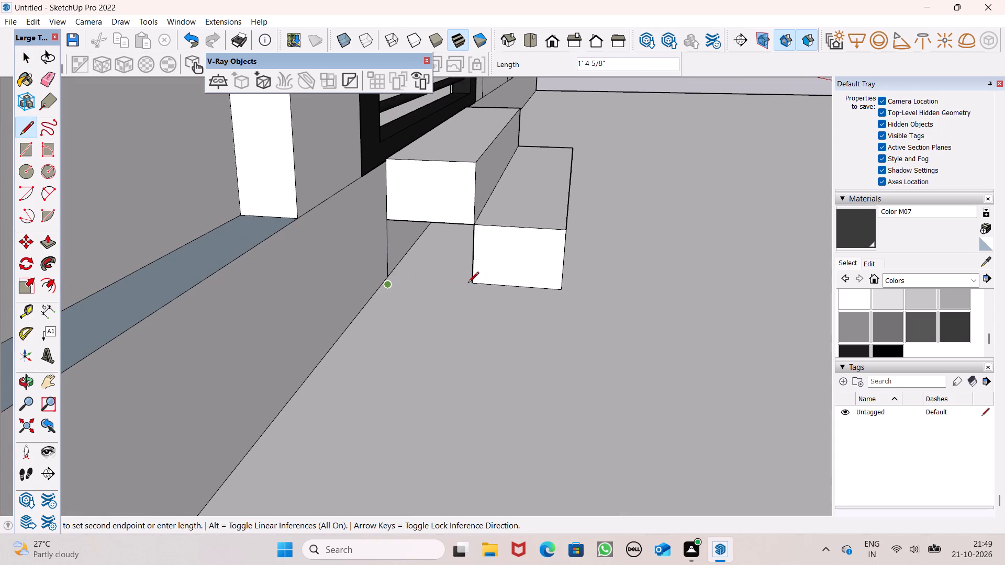
drag(472, 282, 467, 282)
key(space)
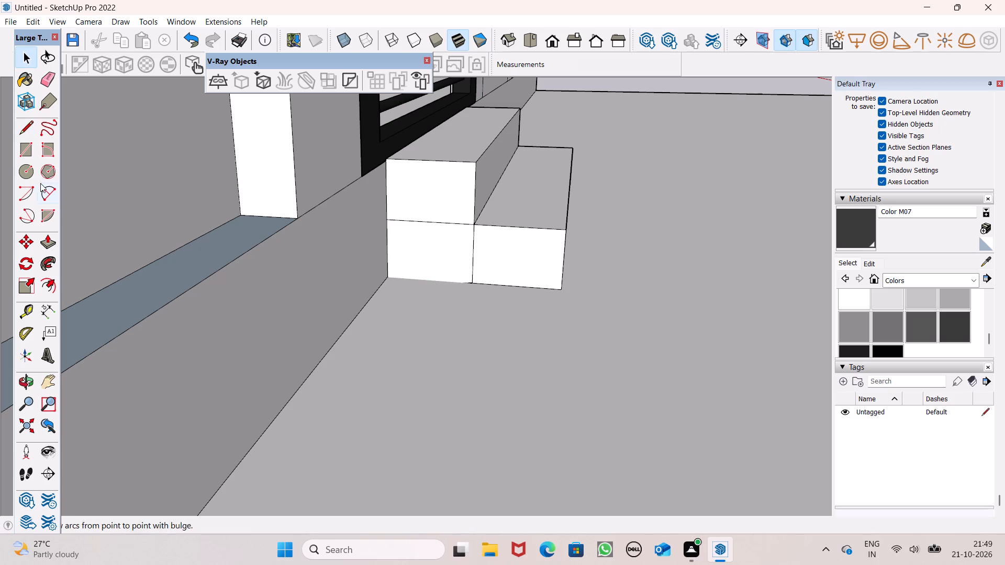
Erase the seam lines between the blocks on the closed end face of the steps.
click(53, 83)
drag(440, 214, 463, 227)
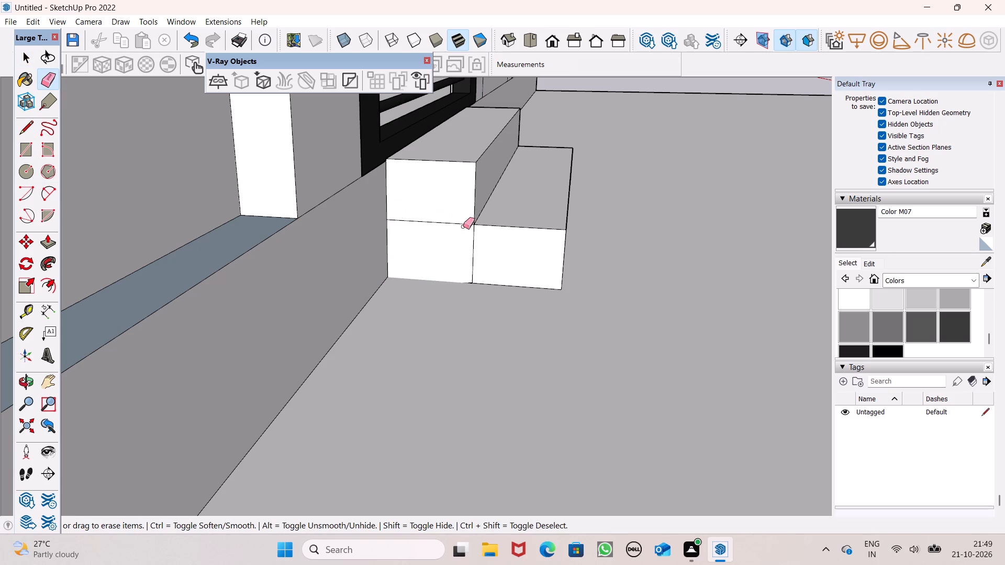
drag(463, 227, 489, 238)
scroll(510, 217, down, 6)
middle_drag(549, 257, 63, 310)
scroll(573, 211, down, 3)
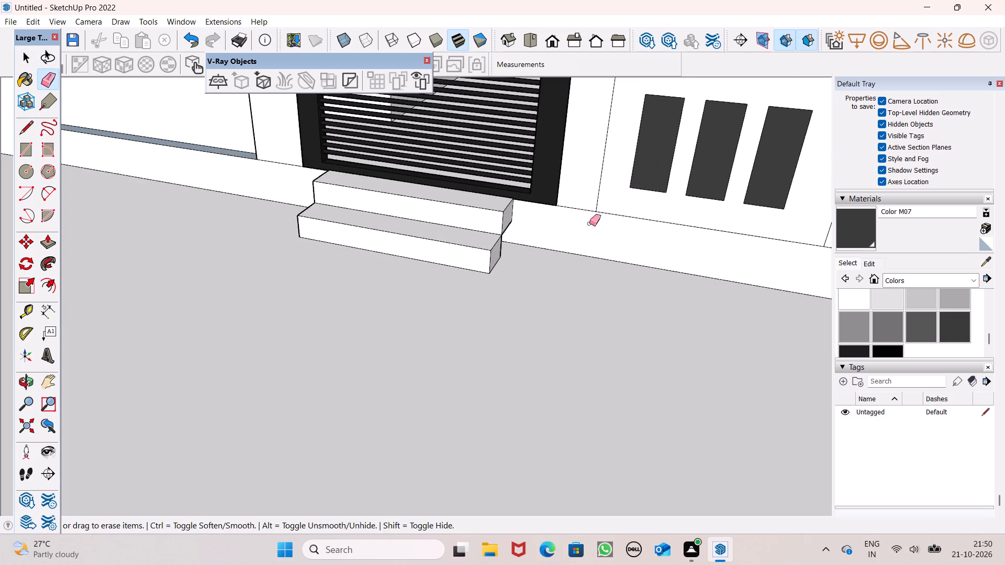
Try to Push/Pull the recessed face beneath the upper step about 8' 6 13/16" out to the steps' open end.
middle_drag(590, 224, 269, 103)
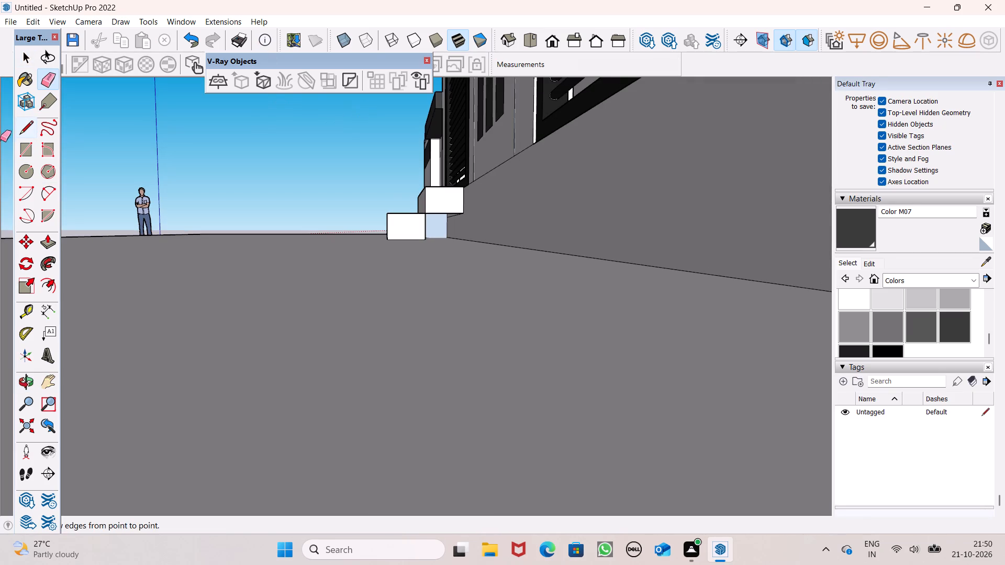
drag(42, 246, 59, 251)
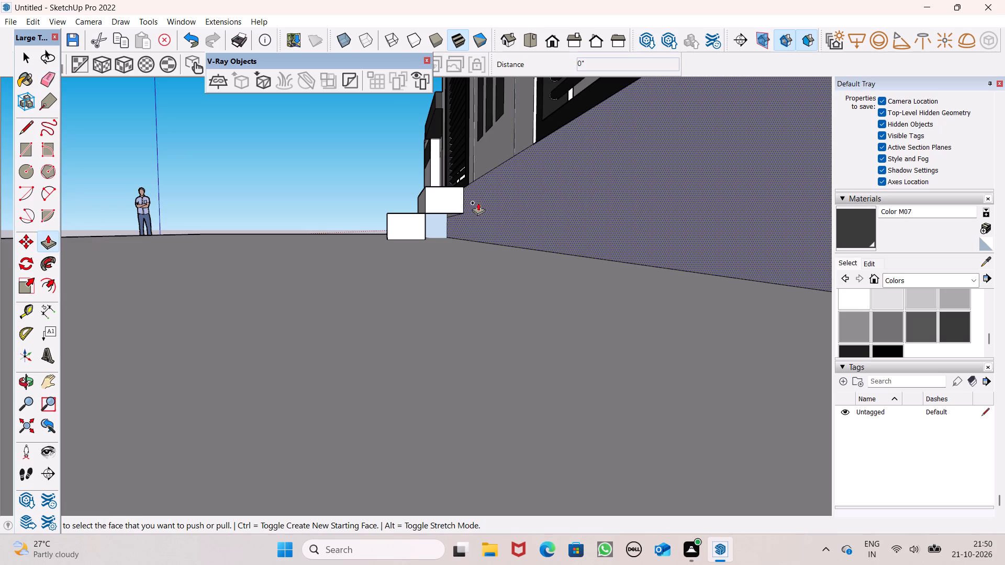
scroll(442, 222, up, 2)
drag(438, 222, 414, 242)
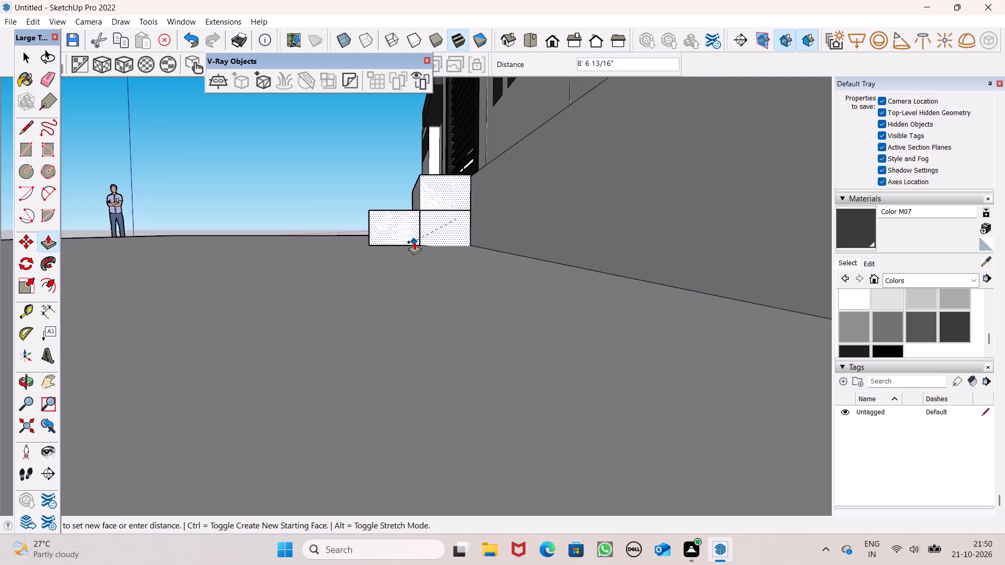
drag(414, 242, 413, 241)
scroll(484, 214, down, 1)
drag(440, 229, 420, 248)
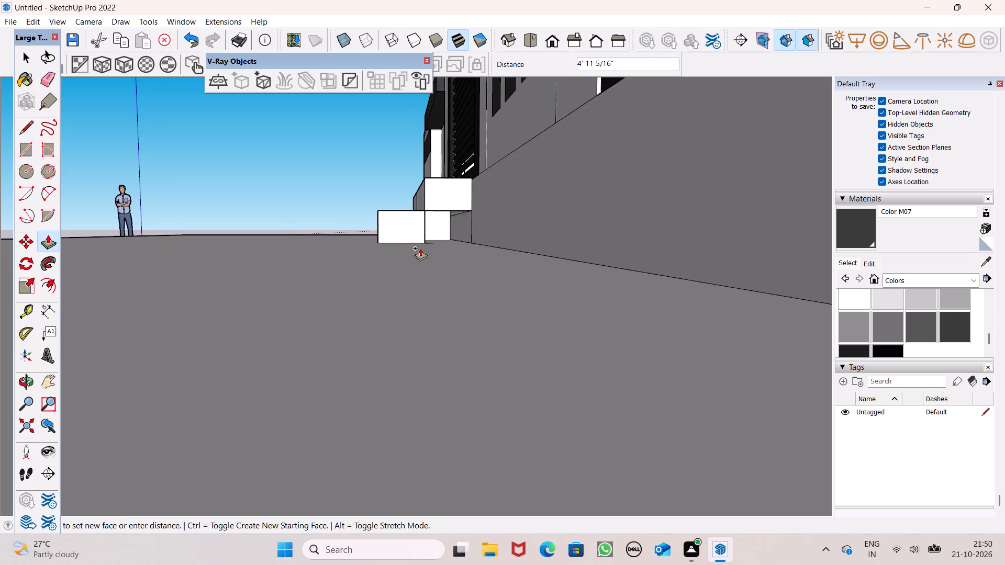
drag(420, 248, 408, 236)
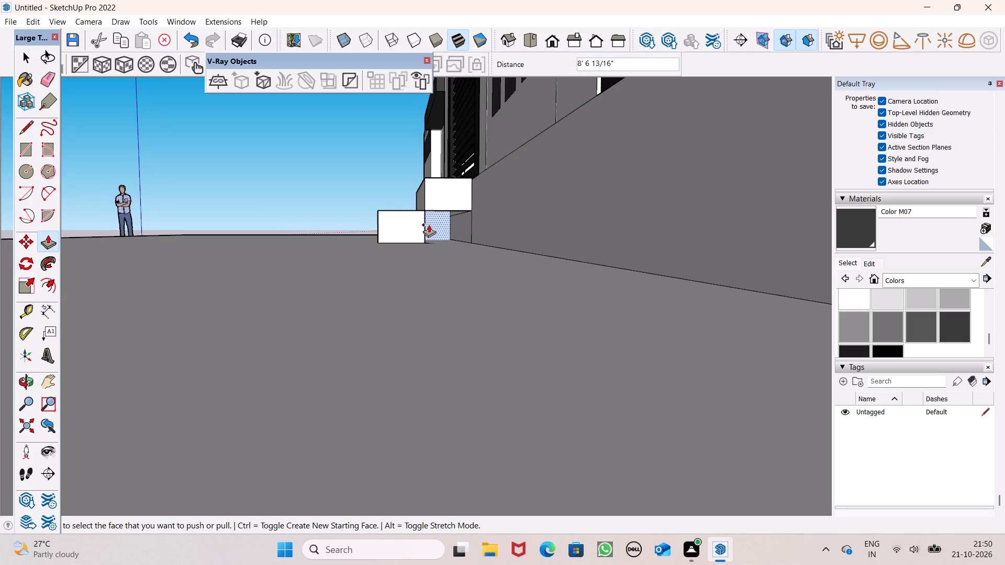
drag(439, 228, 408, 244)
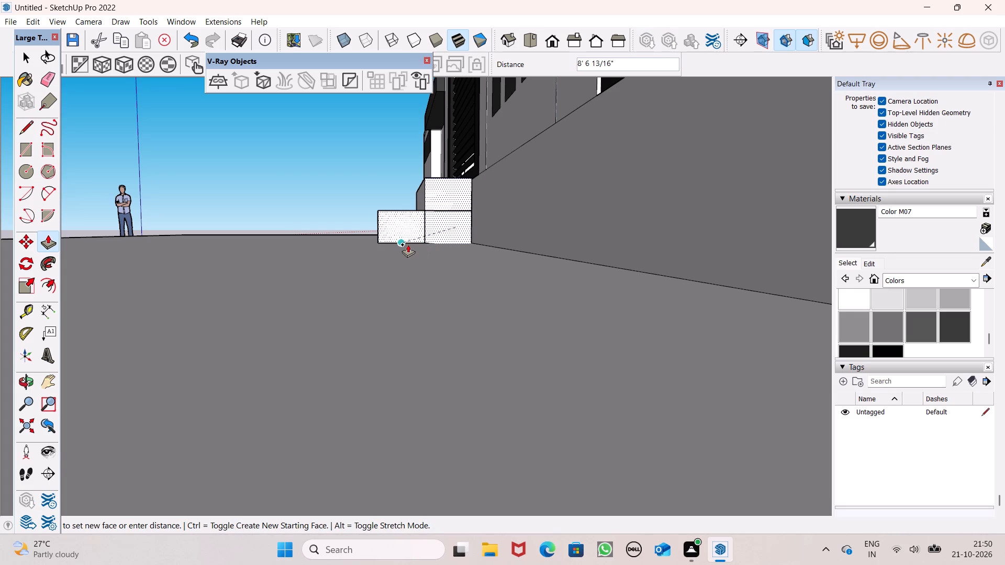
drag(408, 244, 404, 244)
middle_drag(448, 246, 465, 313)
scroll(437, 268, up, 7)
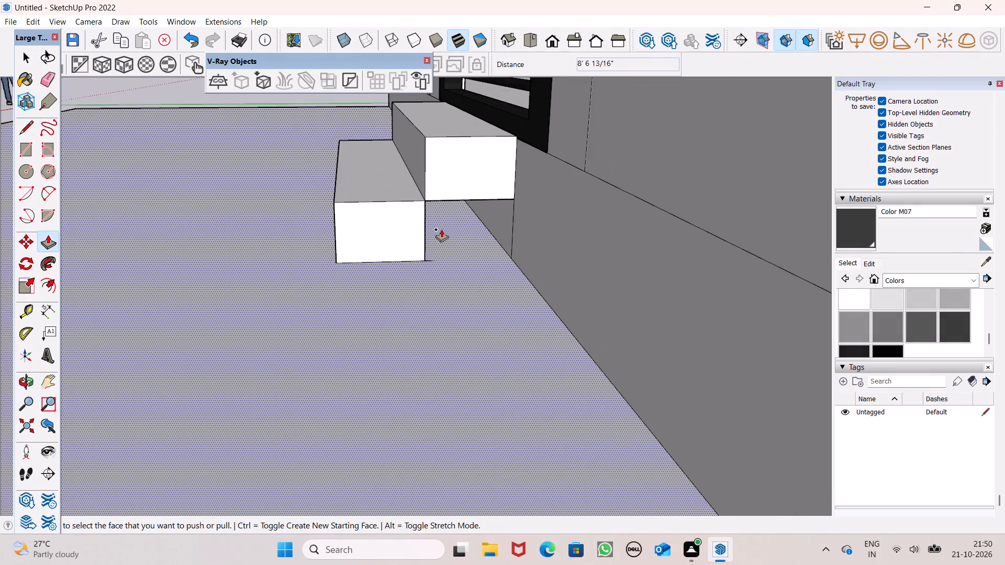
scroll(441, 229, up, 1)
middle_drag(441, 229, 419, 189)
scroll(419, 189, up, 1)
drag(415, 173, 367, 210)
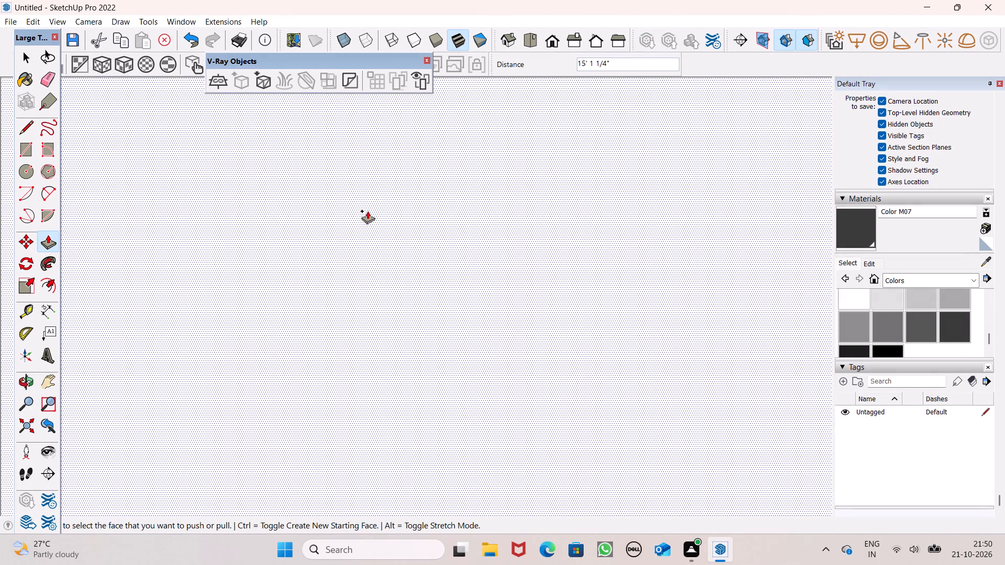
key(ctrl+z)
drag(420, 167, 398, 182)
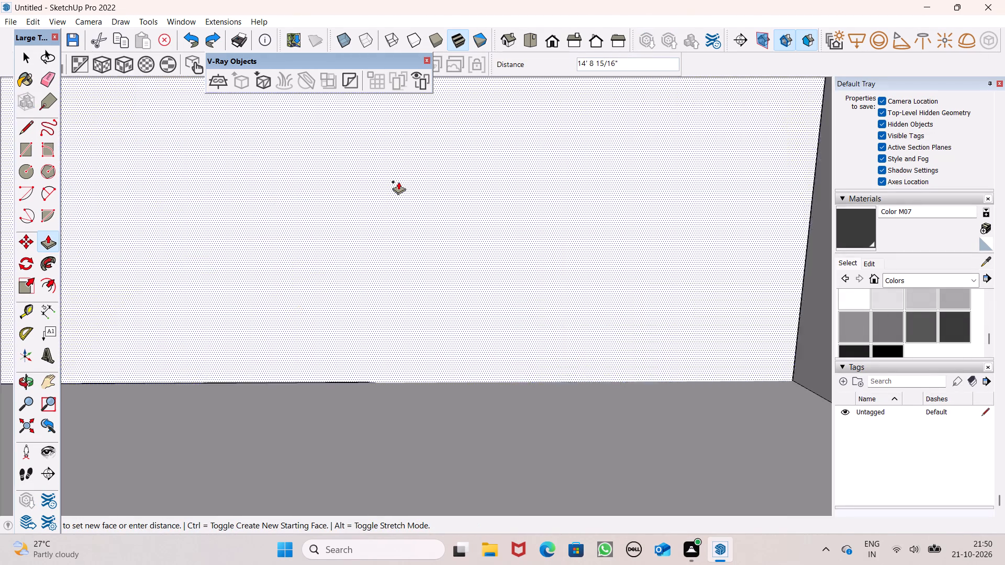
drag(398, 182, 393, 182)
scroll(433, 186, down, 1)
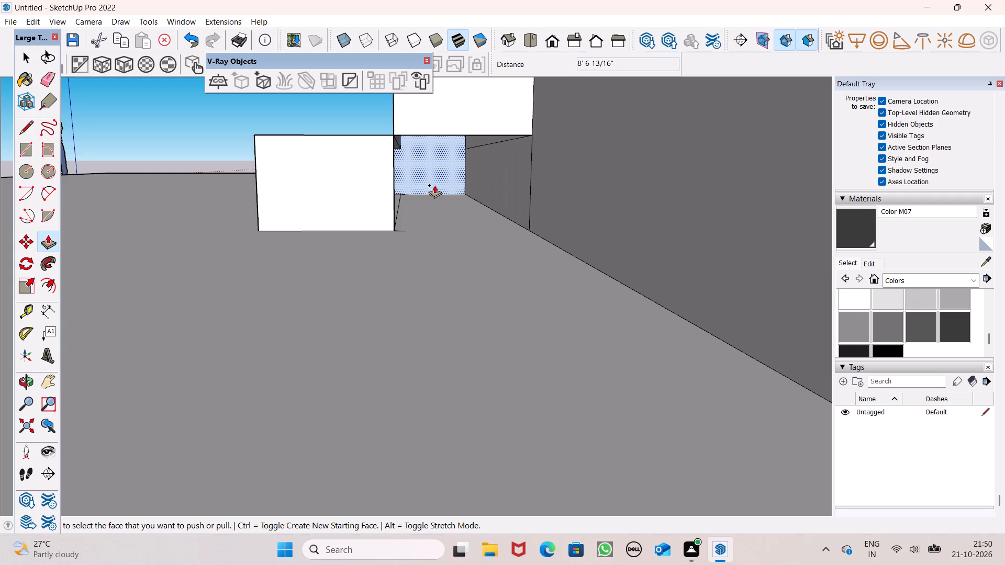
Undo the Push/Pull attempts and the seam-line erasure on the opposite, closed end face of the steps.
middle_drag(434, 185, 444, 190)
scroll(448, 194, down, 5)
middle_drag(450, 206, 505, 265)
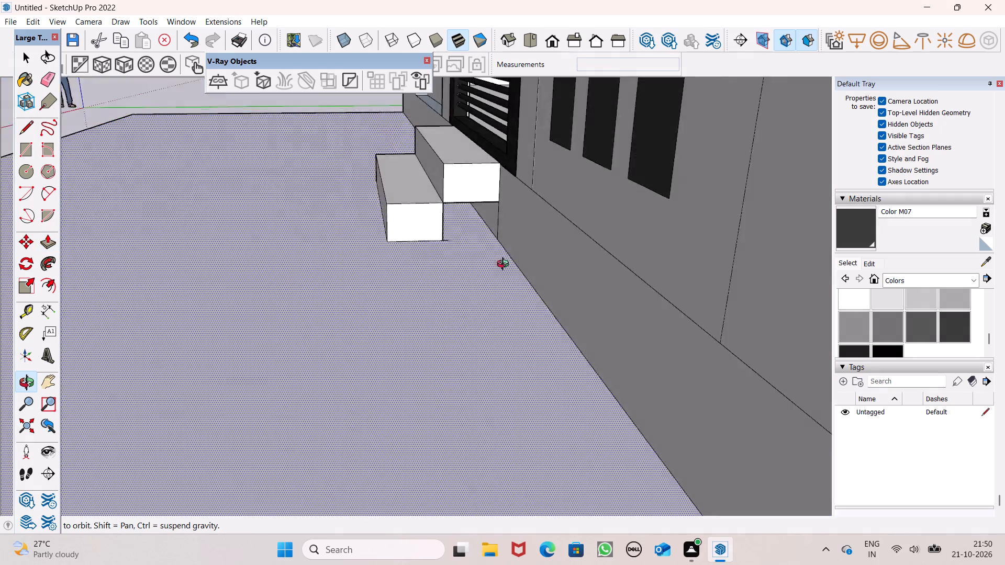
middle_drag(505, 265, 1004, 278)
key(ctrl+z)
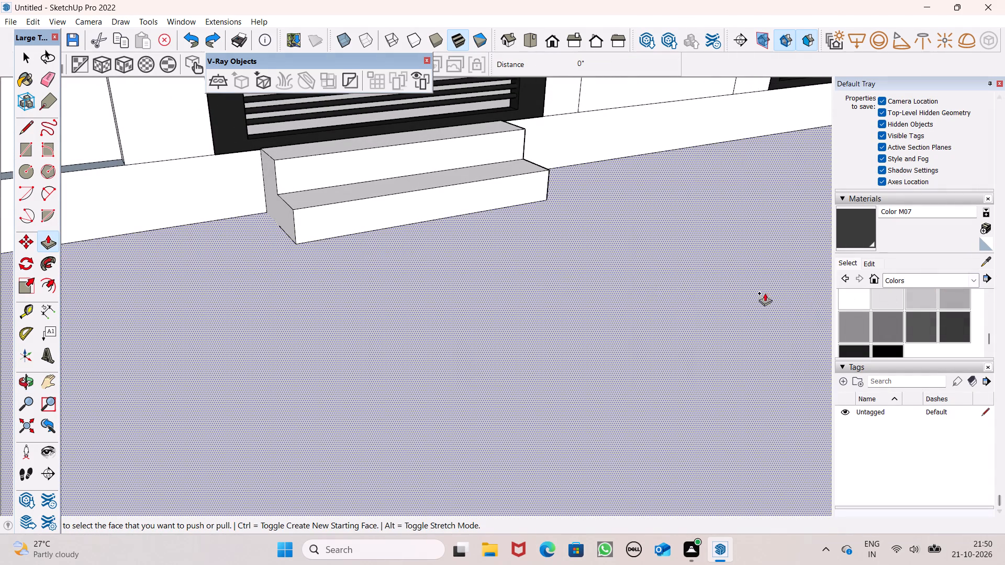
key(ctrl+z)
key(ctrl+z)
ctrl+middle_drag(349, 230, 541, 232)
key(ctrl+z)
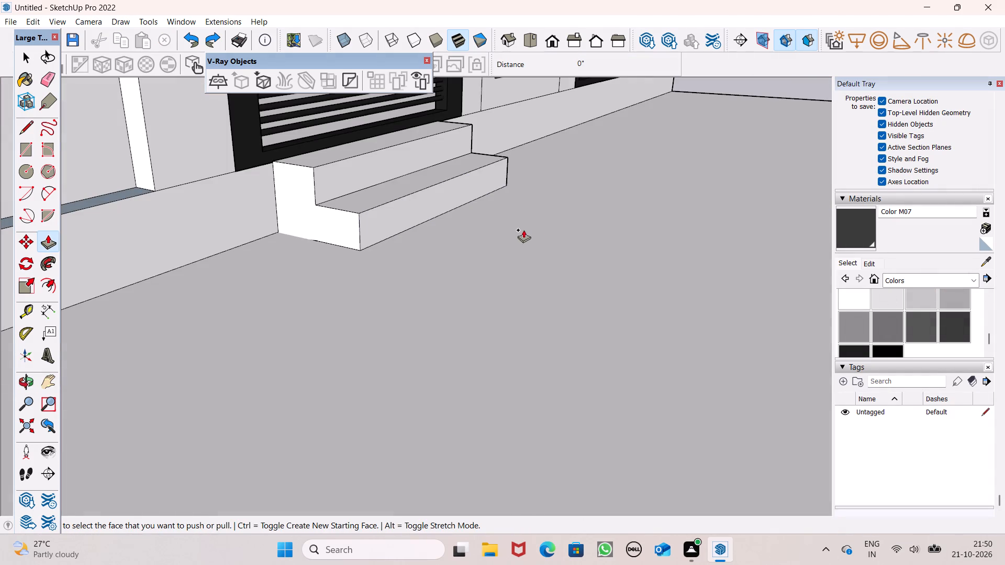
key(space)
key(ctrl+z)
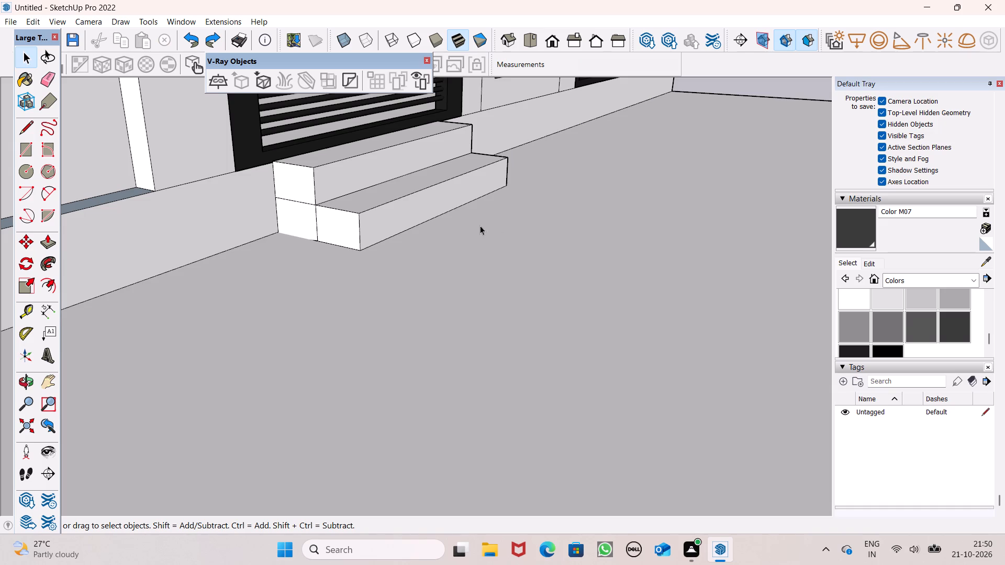
Push/Pull the recessed face beneath the upper step about 8' 6 13/16", flush with the ends of the step blocks.
scroll(516, 218, down, 1)
middle_drag(578, 218, 0, 214)
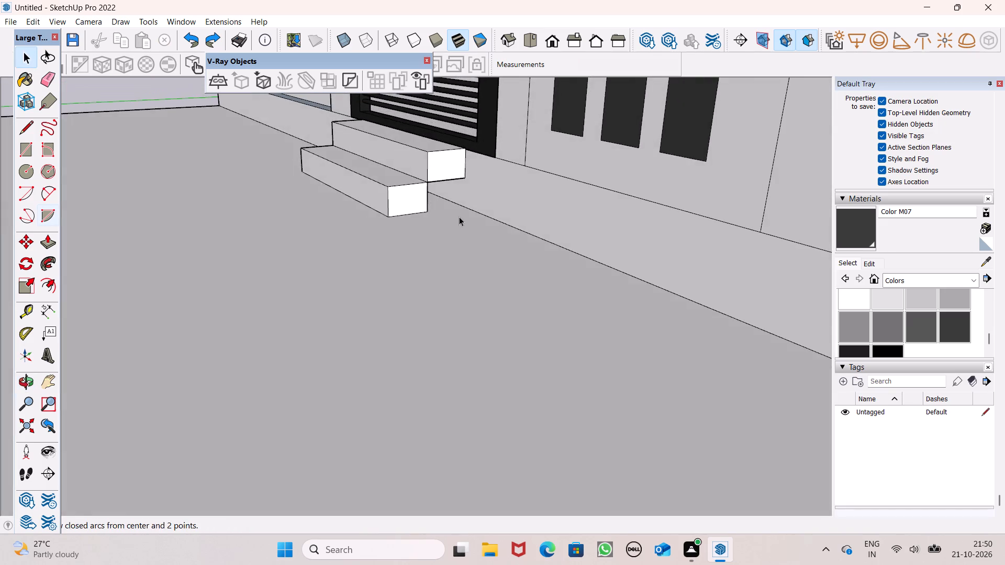
middle_drag(461, 215, 345, 165)
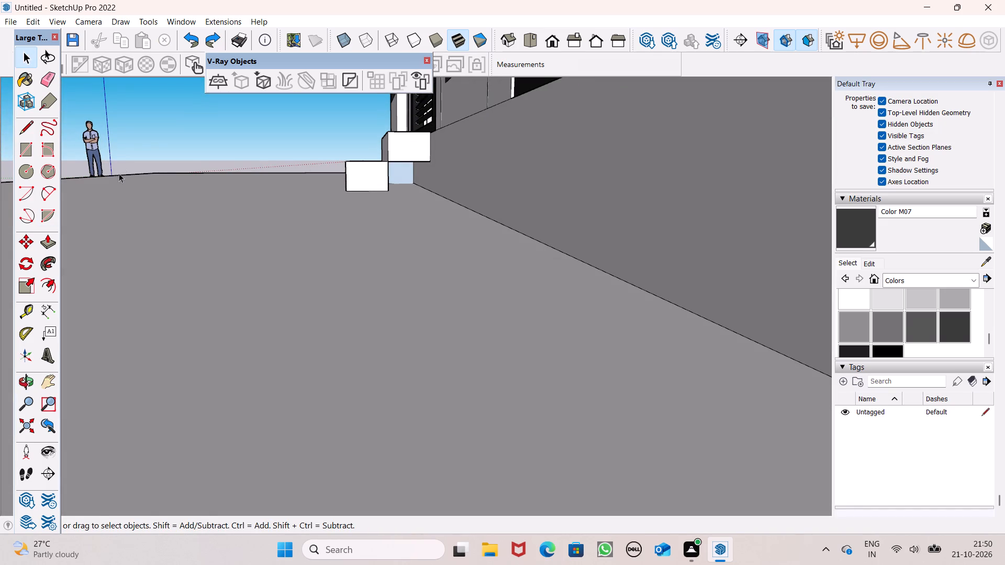
click(36, 239)
click(43, 238)
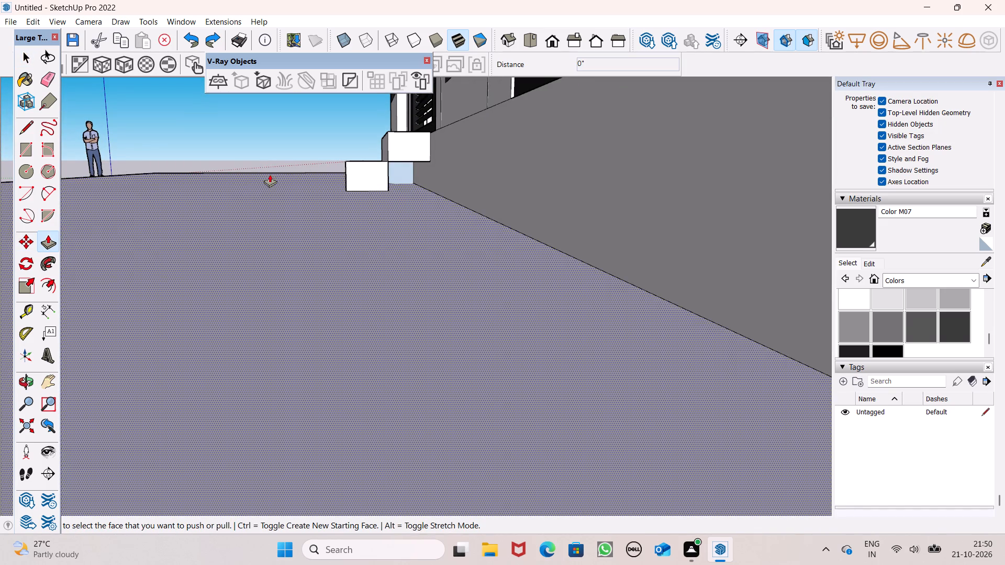
drag(401, 175, 382, 191)
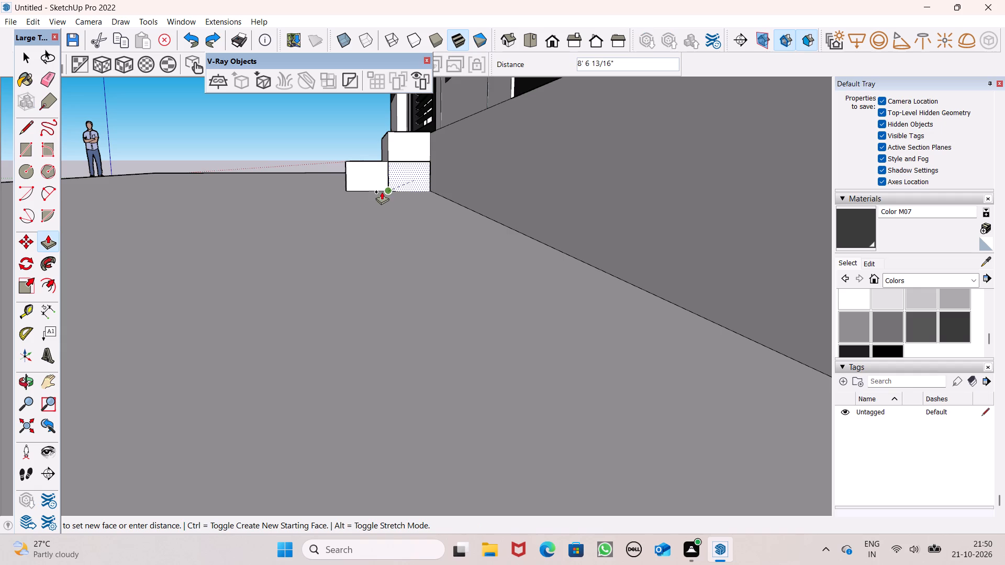
drag(382, 191, 373, 189)
scroll(400, 181, down, 2)
middle_drag(401, 189, 409, 238)
Erase the seam lines between the blocks on both end faces of the steps.
key(space)
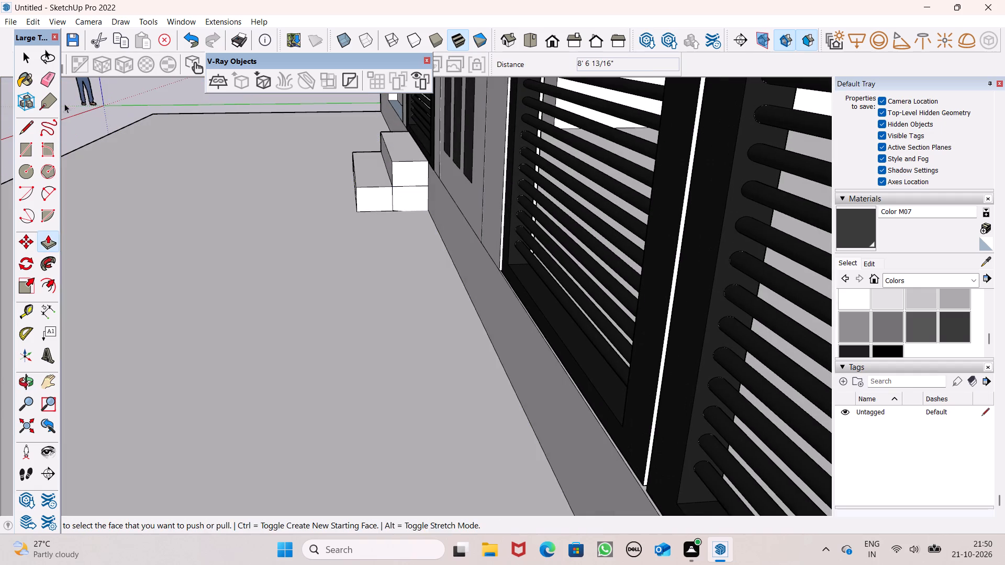
click(47, 79)
scroll(318, 194, up, 3)
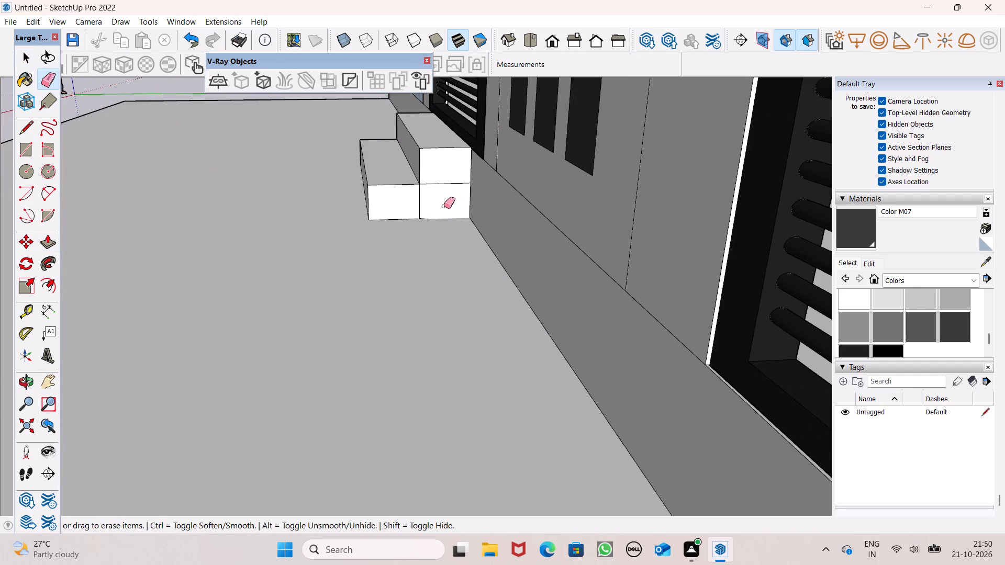
drag(433, 184, 413, 212)
scroll(442, 219, down, 3)
middle_drag(412, 246, 1004, 254)
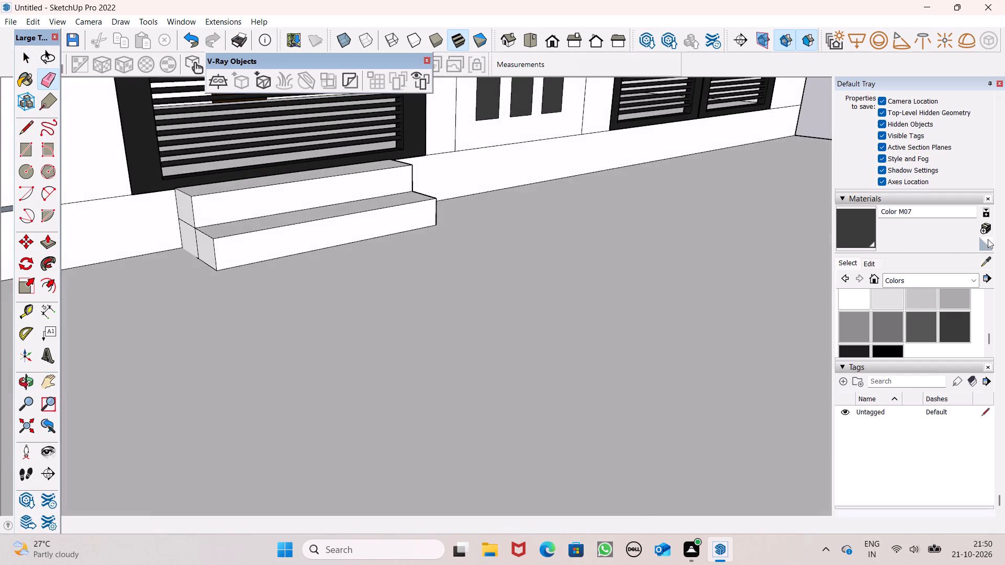
scroll(775, 207, down, 3)
middle_drag(557, 237, 635, 248)
scroll(421, 250, up, 4)
drag(411, 226, 425, 248)
scroll(430, 223, down, 13)
middle_drag(482, 238, 403, 229)
key(space)
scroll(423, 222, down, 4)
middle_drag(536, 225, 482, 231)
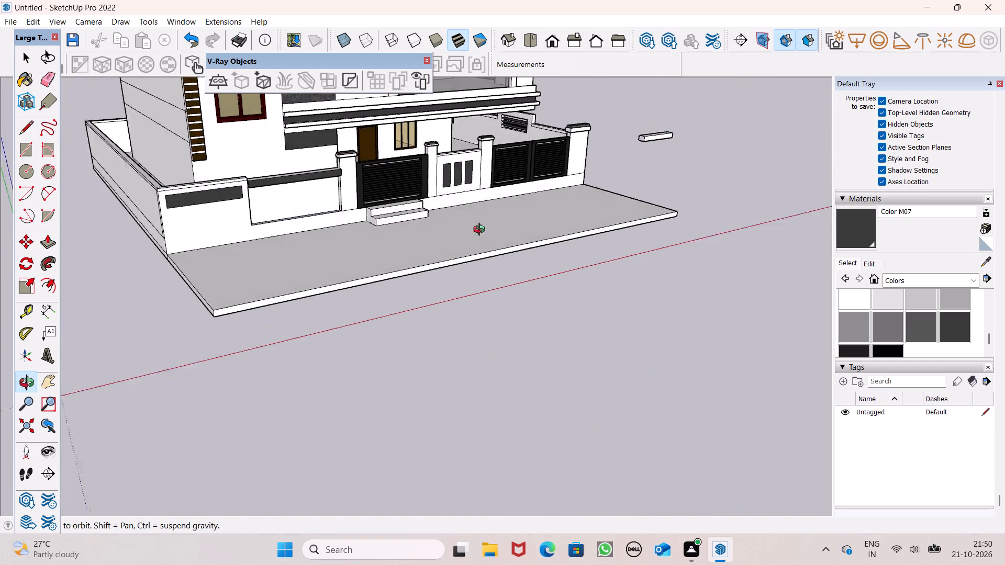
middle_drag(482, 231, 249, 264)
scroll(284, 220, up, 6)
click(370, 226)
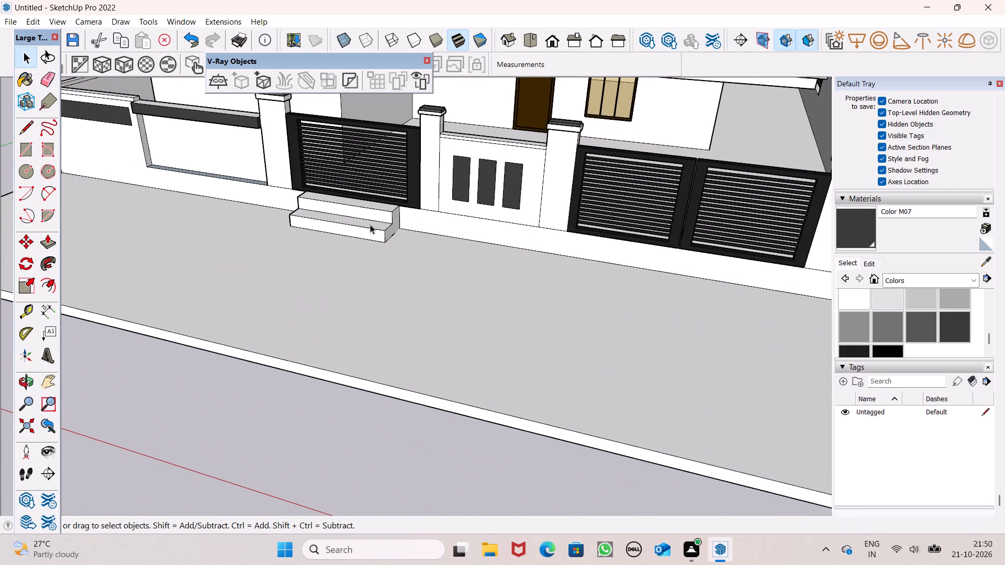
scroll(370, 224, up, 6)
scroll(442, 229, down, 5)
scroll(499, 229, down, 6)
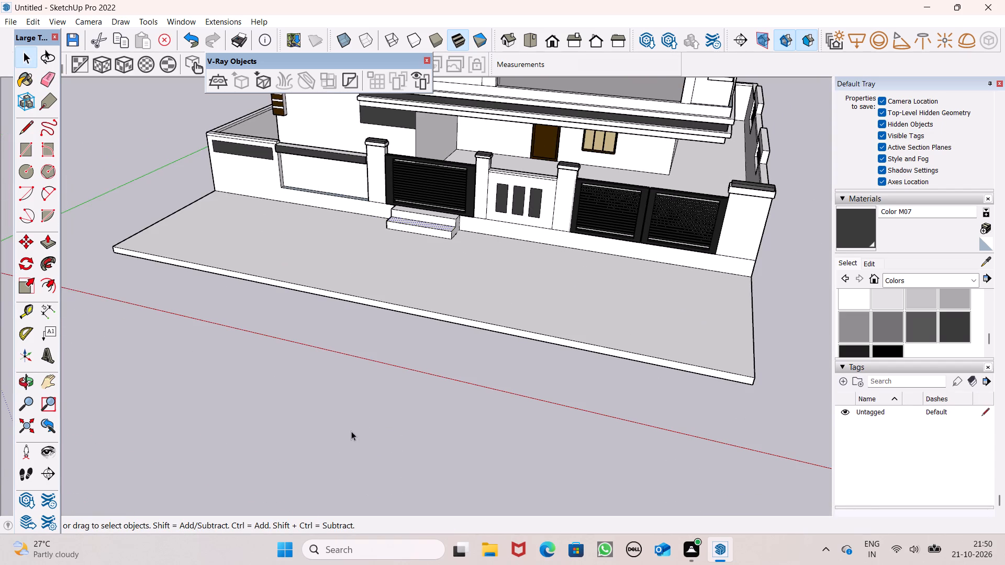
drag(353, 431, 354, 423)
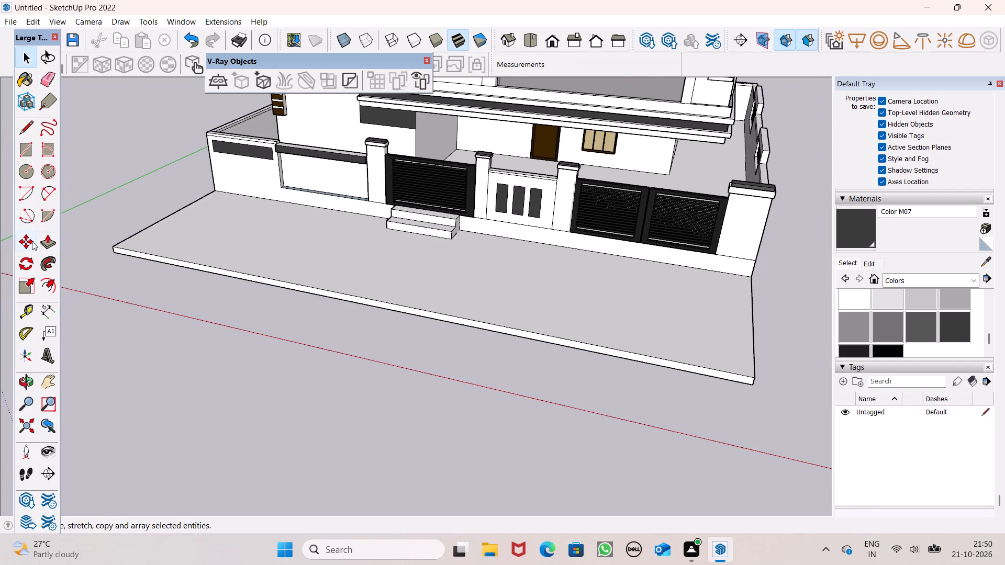
Extend the steps' end face on the recessed wall panel side by about 1' 5 1/16" to the gate frame's outer edge.
click(44, 239)
scroll(475, 212, down, 3)
middle_drag(445, 228, 846, 250)
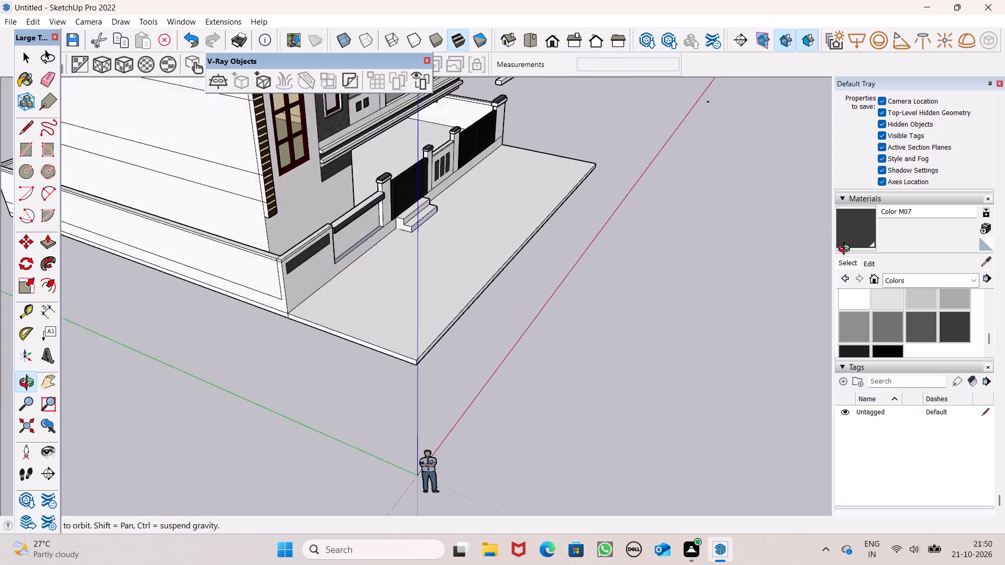
middle_drag(846, 250, 850, 241)
scroll(531, 235, up, 5)
scroll(373, 224, up, 7)
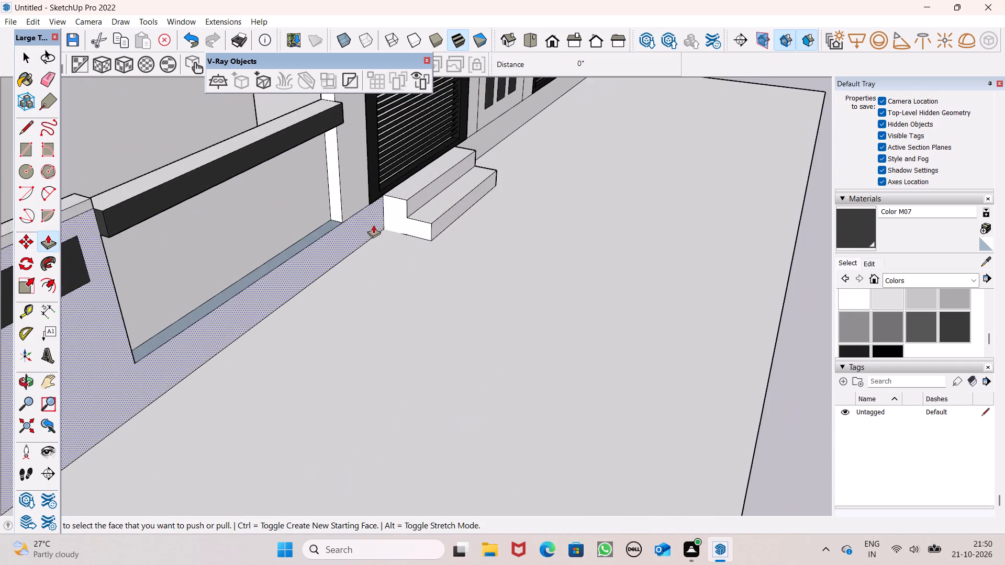
middle_drag(410, 238, 283, 287)
scroll(365, 256, up, 5)
drag(445, 188, 407, 209)
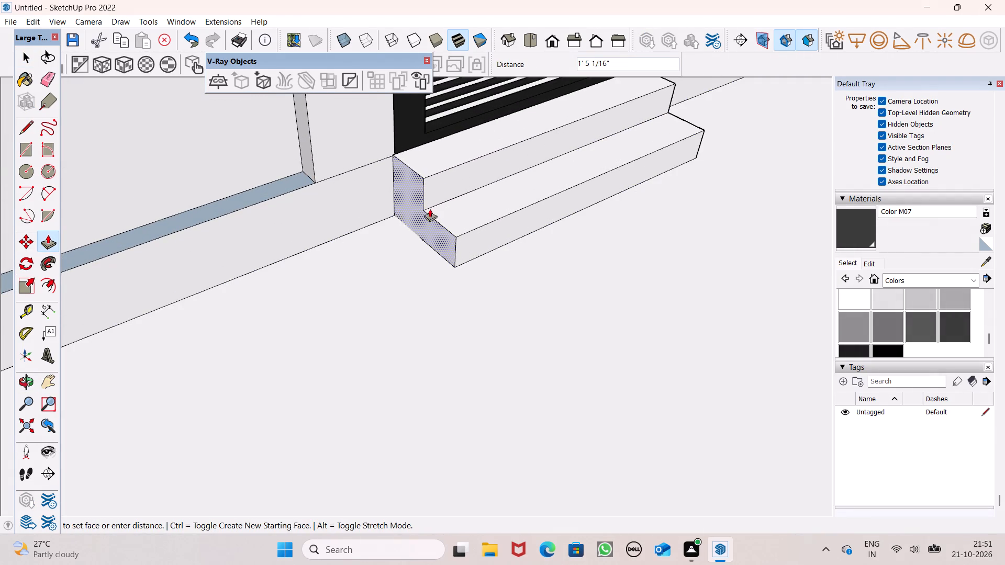
Extend the opposite end face, toward the wall with three dark slots, by about 1' 10 1/16" to the gate frame's edge.
scroll(523, 219, up, 1)
middle_drag(523, 219, 420, 250)
scroll(397, 213, down, 6)
scroll(460, 210, down, 3)
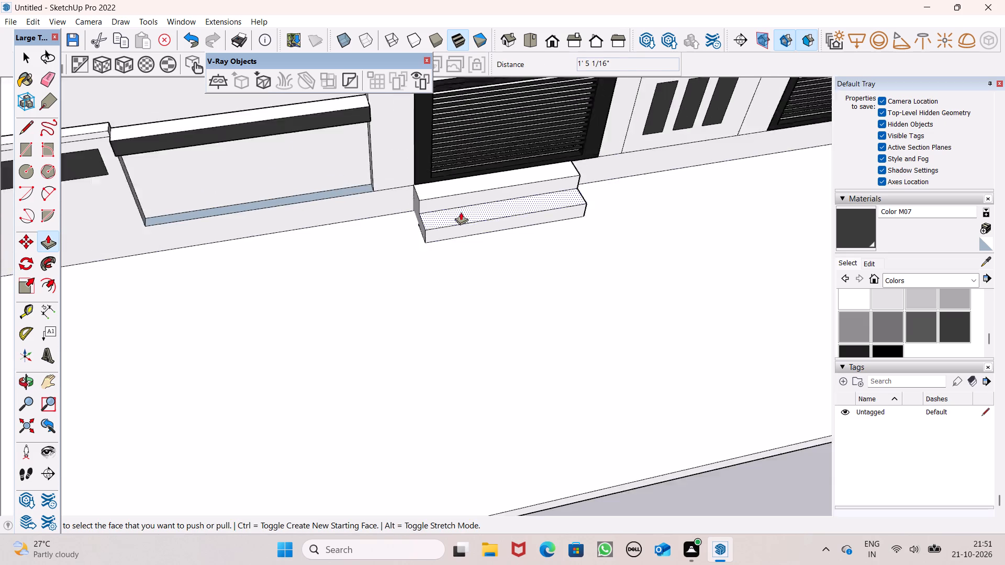
scroll(461, 212, down, 2)
middle_drag(554, 252, 267, 198)
scroll(253, 210, down, 3)
middle_drag(548, 300, 544, 273)
scroll(548, 294, up, 4)
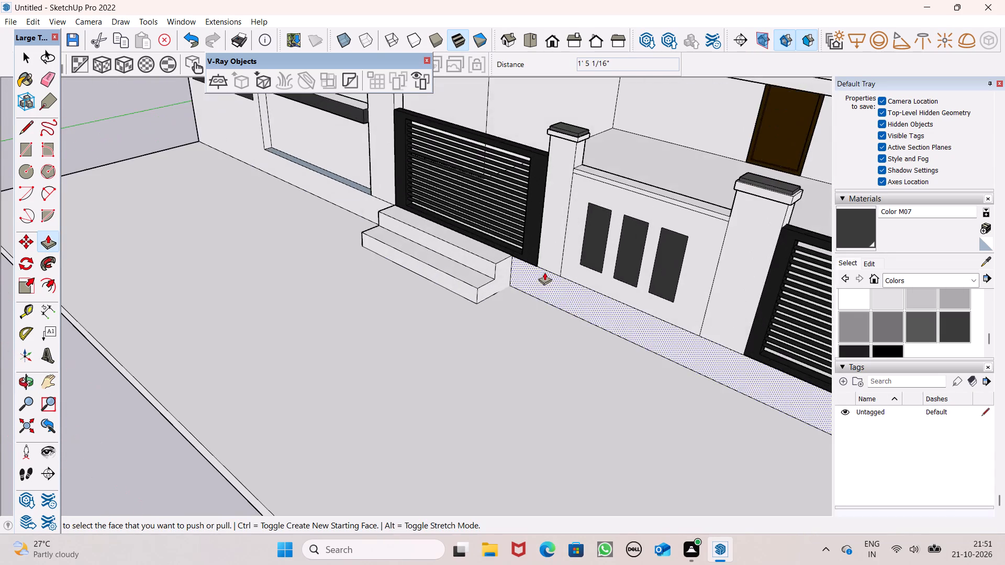
scroll(574, 322, up, 6)
drag(453, 269, 489, 281)
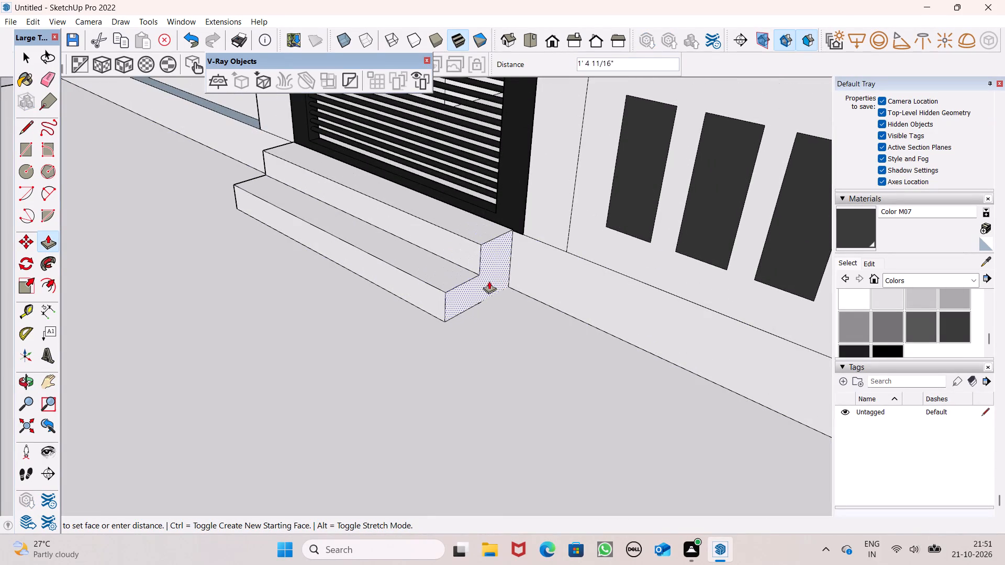
drag(489, 281, 499, 285)
scroll(509, 256, down, 3)
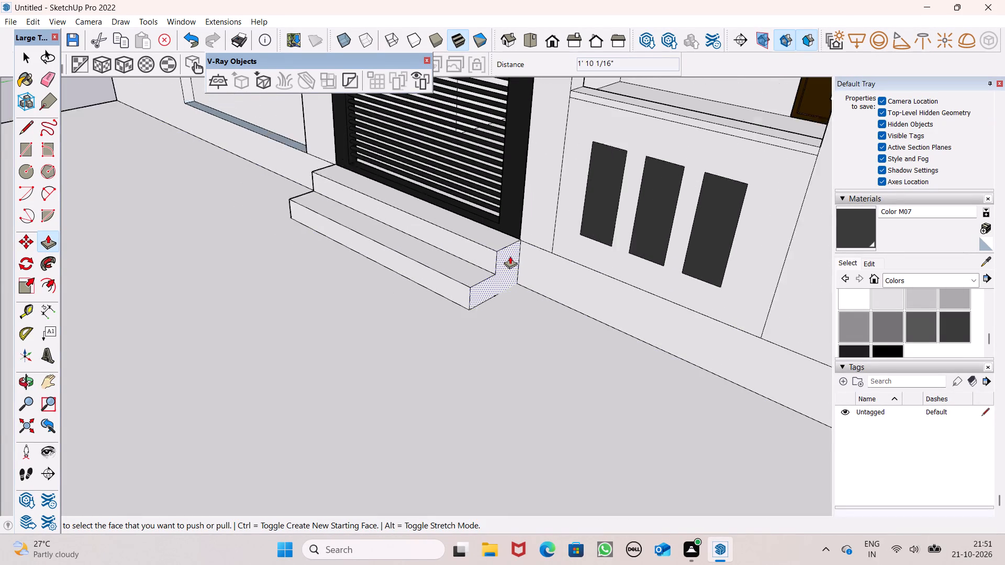
scroll(510, 256, down, 2)
key(space)
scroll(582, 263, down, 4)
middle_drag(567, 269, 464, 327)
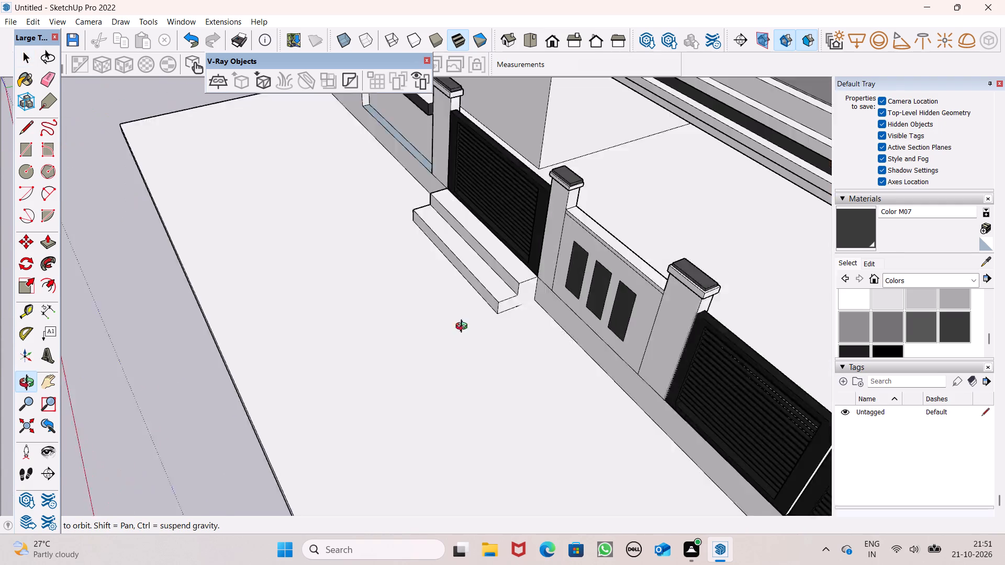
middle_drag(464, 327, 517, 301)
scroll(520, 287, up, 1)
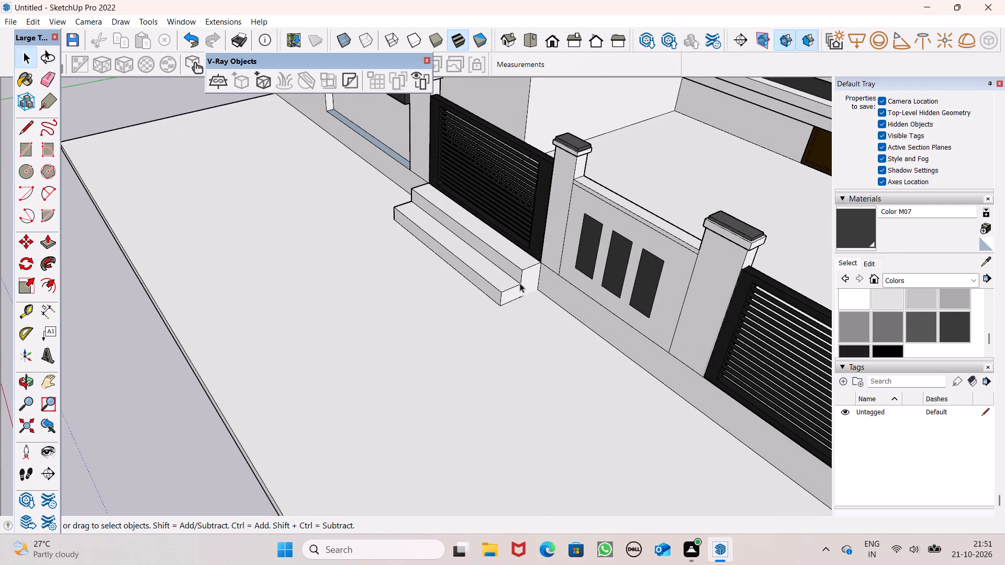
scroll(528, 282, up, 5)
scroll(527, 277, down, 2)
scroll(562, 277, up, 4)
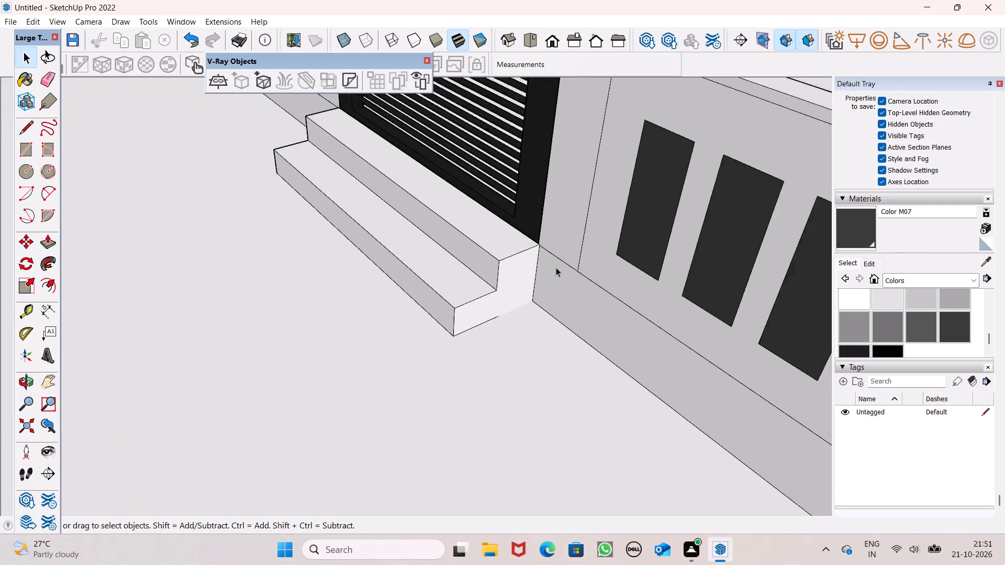
Push the gate steps' end face beside the wall with three dark slots inward by about 5/8" to the gate frame's edge.
scroll(556, 267, up, 11)
scroll(571, 249, down, 2)
middle_drag(567, 255, 437, 257)
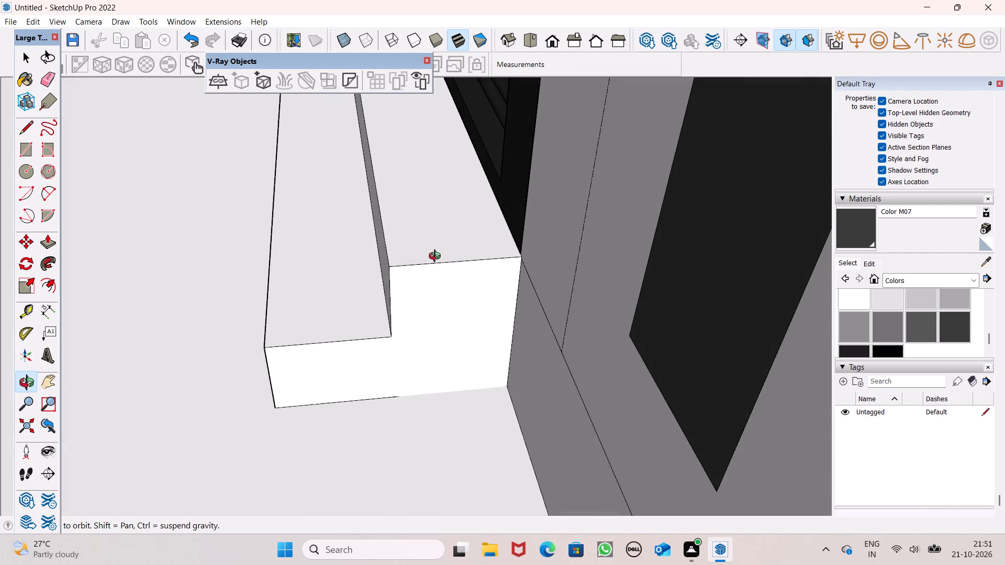
middle_drag(437, 257, 665, 201)
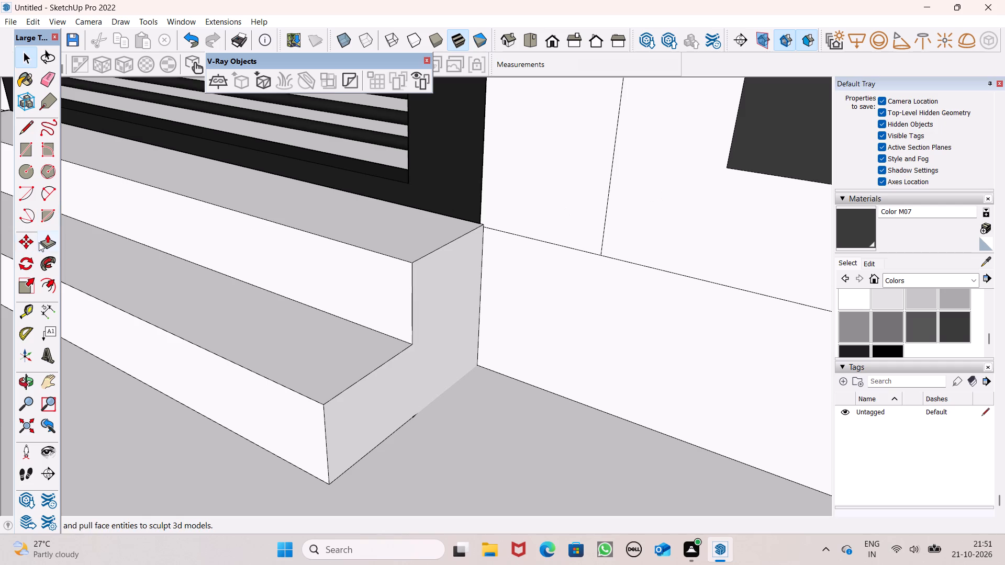
click(39, 242)
scroll(278, 228, up, 5)
drag(587, 286, 580, 286)
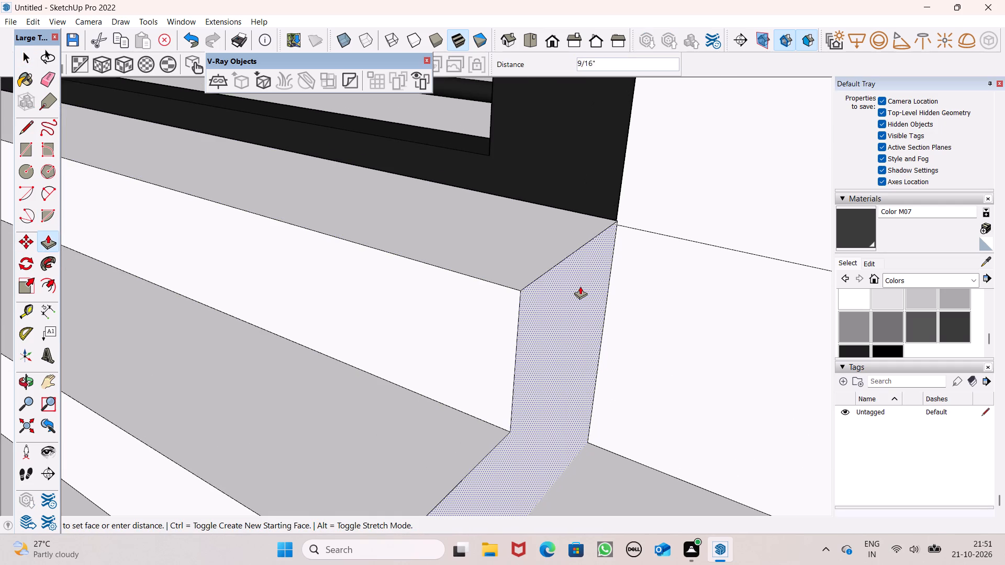
drag(580, 286, 579, 286)
Push the gate steps' opposite end face, beside the recessed wall panel, inward by about 3/4" to the gate frame's edge.
scroll(778, 214, down, 20)
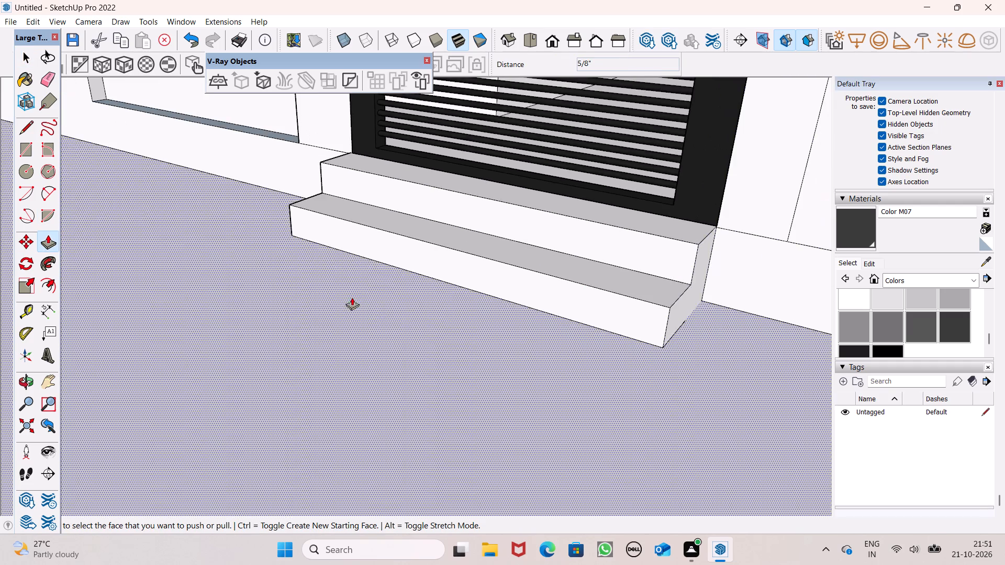
middle_drag(354, 299, 597, 300)
scroll(548, 259, down, 6)
middle_drag(405, 253, 501, 278)
scroll(381, 253, up, 7)
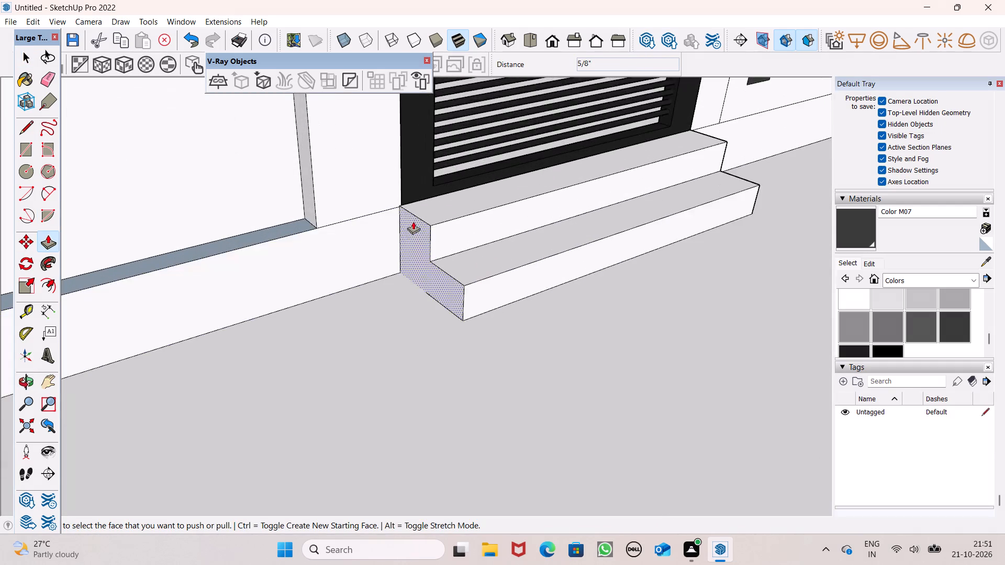
scroll(392, 214, up, 15)
drag(422, 223, 433, 223)
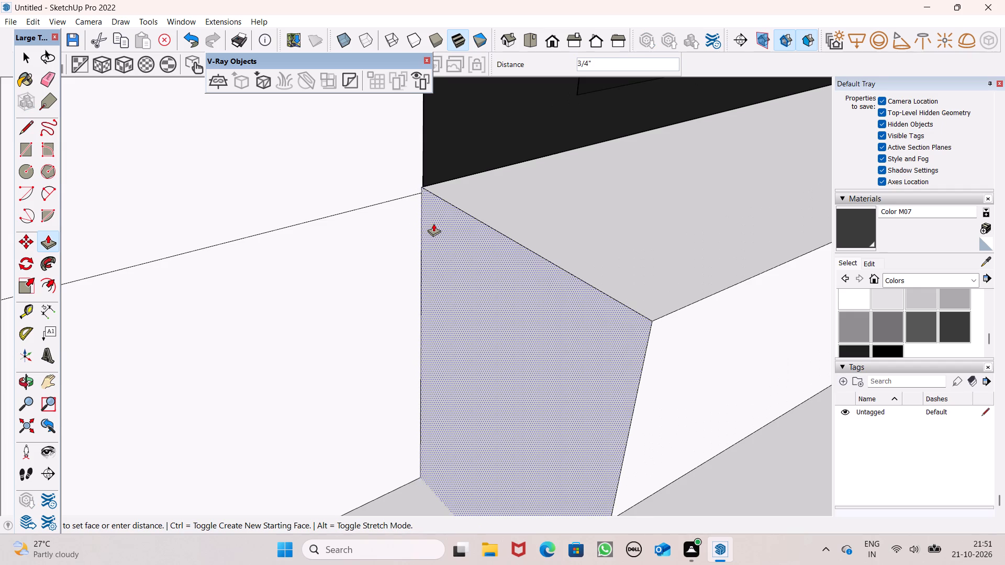
drag(433, 223, 434, 223)
Copy the spare step block beside the house about 1' 9 1/2" diagonally, corner to corner, so the copy forms an adjoining upper step.
scroll(412, 212, down, 19)
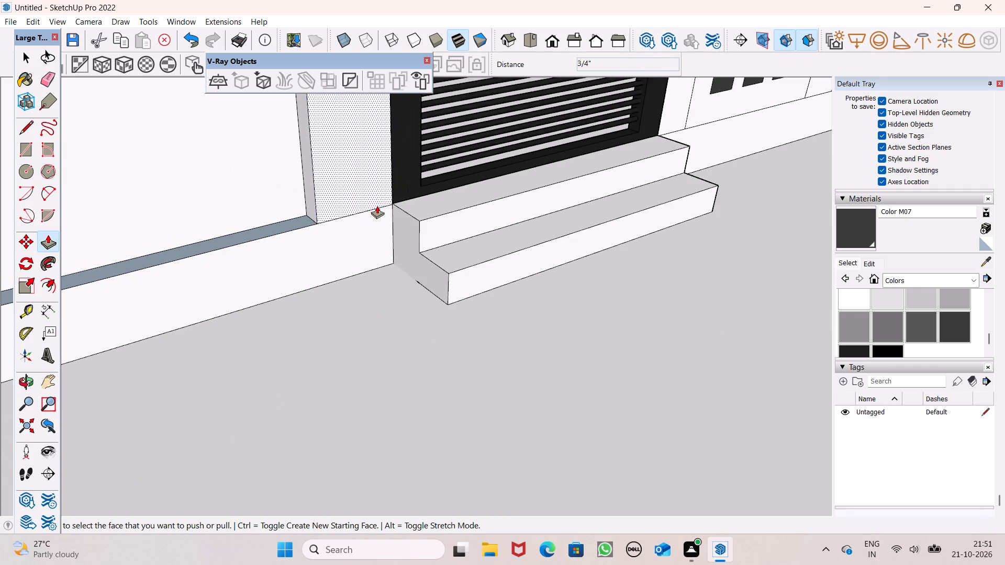
scroll(376, 208, down, 6)
scroll(393, 248, down, 5)
middle_drag(404, 267, 190, 274)
scroll(128, 252, down, 6)
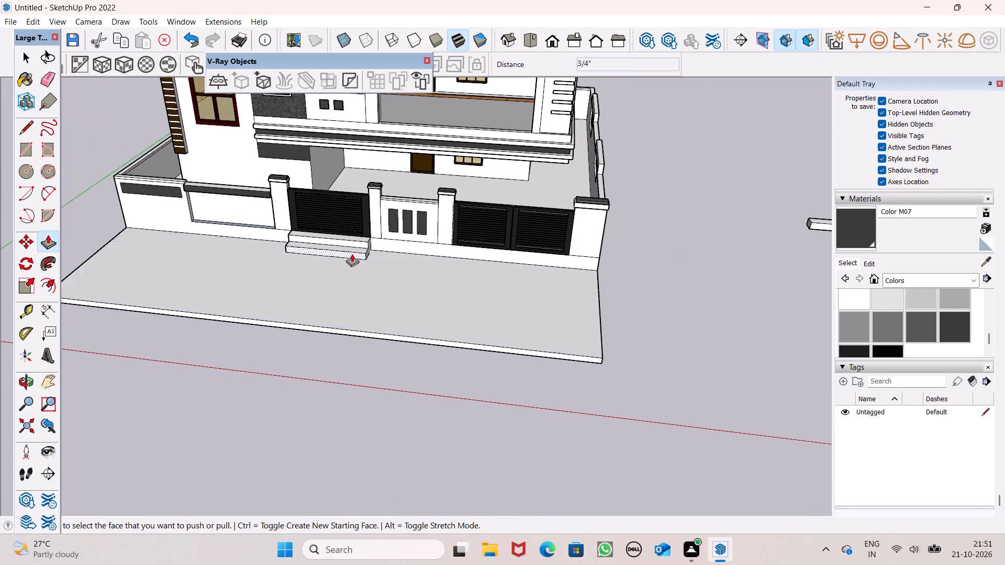
key(space)
scroll(574, 266, down, 6)
scroll(736, 259, up, 4)
click(699, 246)
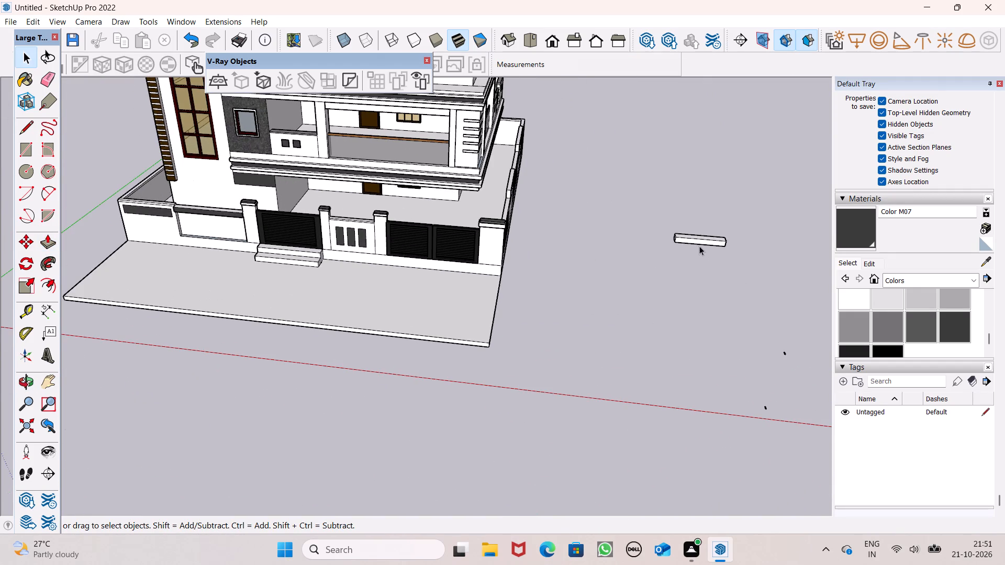
middle_drag(751, 250, 444, 273)
scroll(572, 359, up, 4)
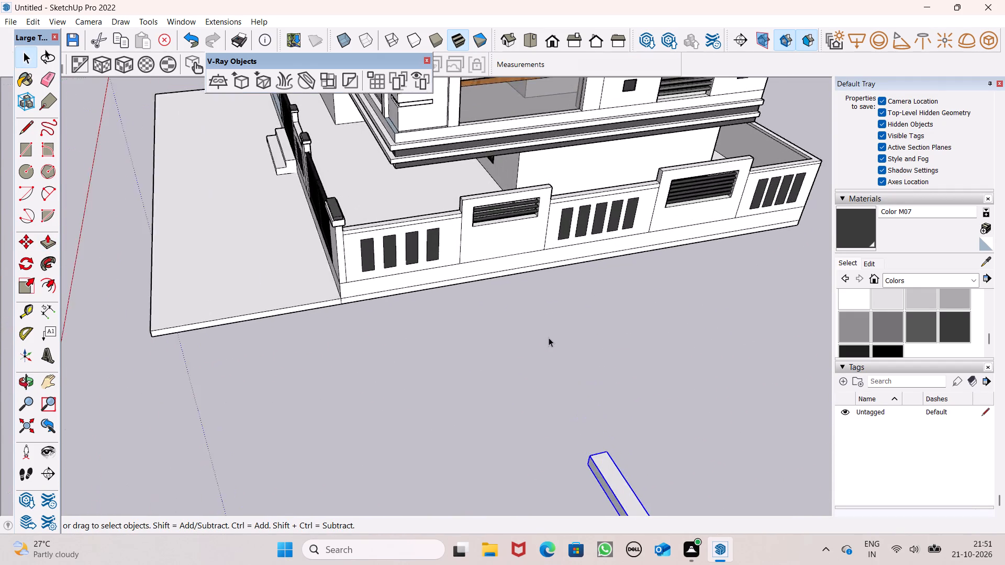
scroll(547, 364, down, 5)
key(m)
key(Return)
scroll(613, 471, up, 4)
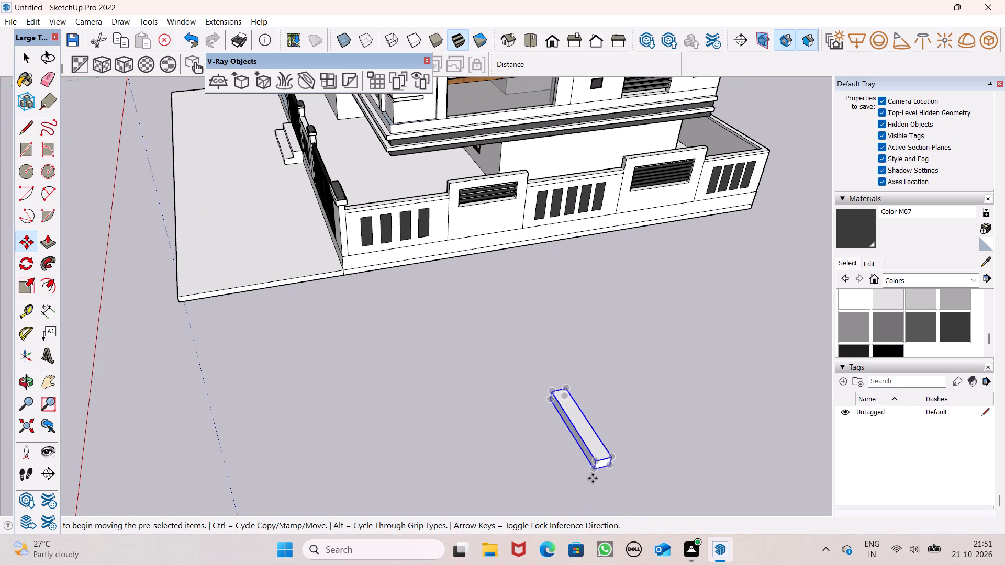
drag(593, 471, 607, 460)
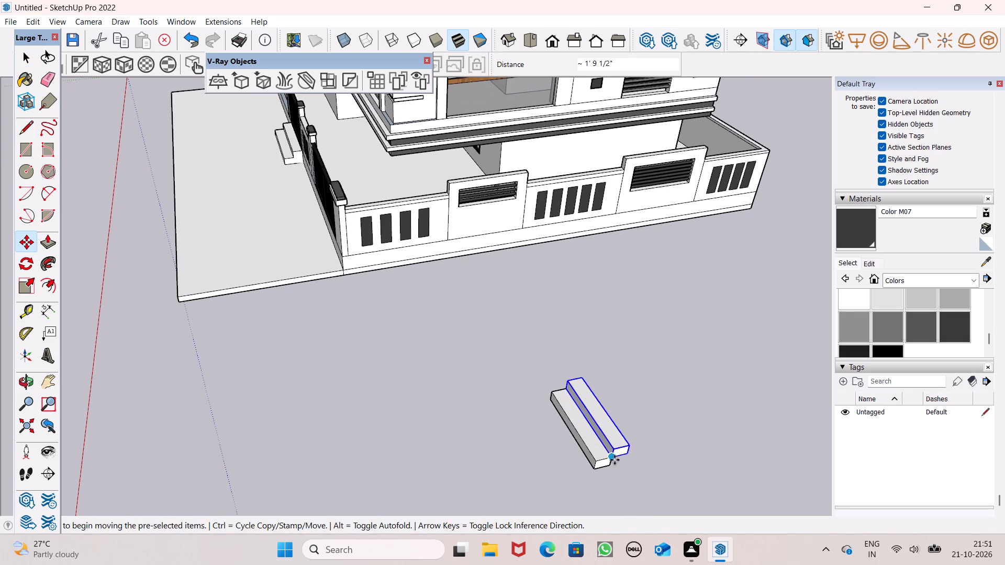
key(space)
click(635, 473)
Explode the lower and upper step block groups beside the house into loose geometry.
click(582, 448)
right_click(585, 447)
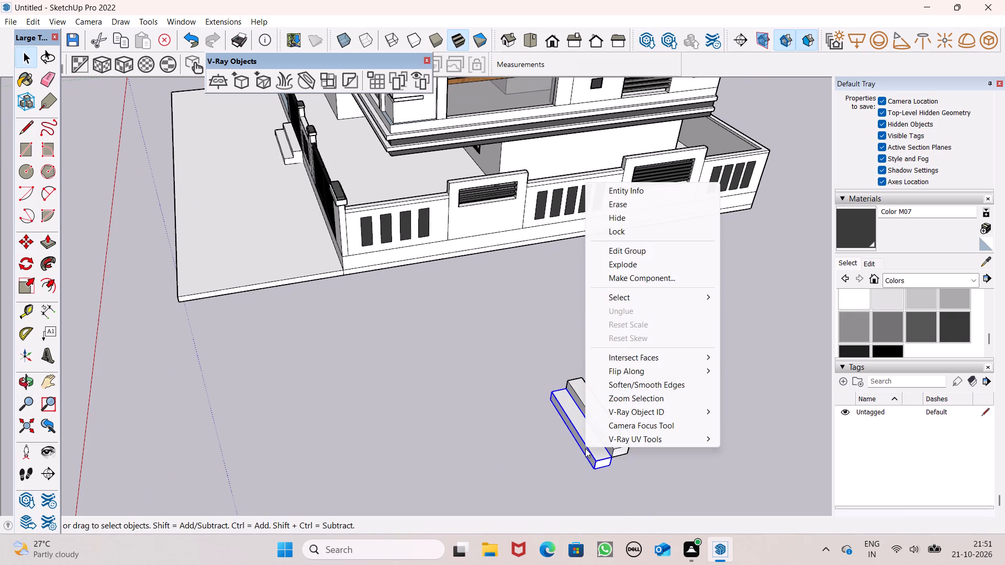
click(638, 264)
click(700, 437)
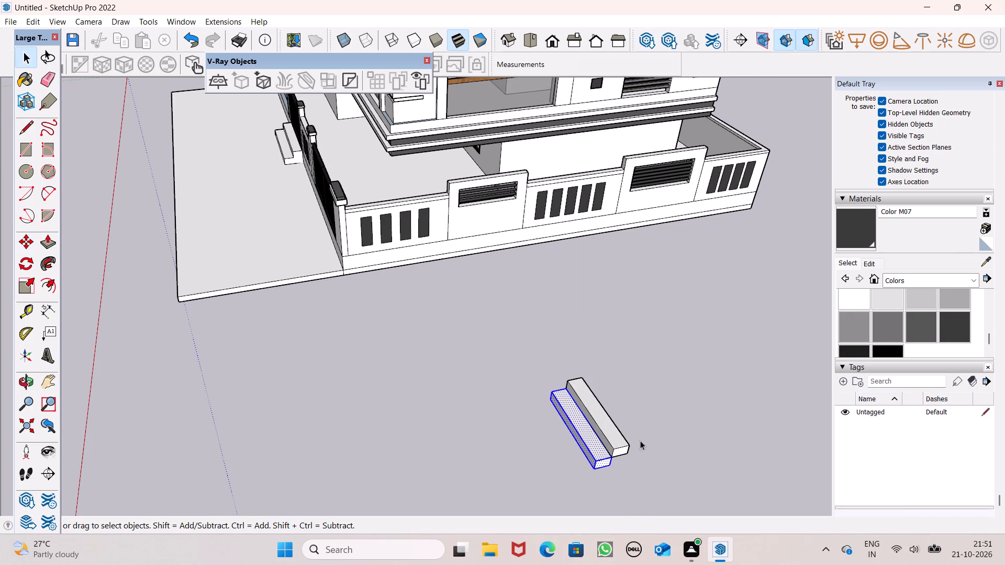
click(616, 440)
right_drag(618, 437, 618, 433)
click(691, 253)
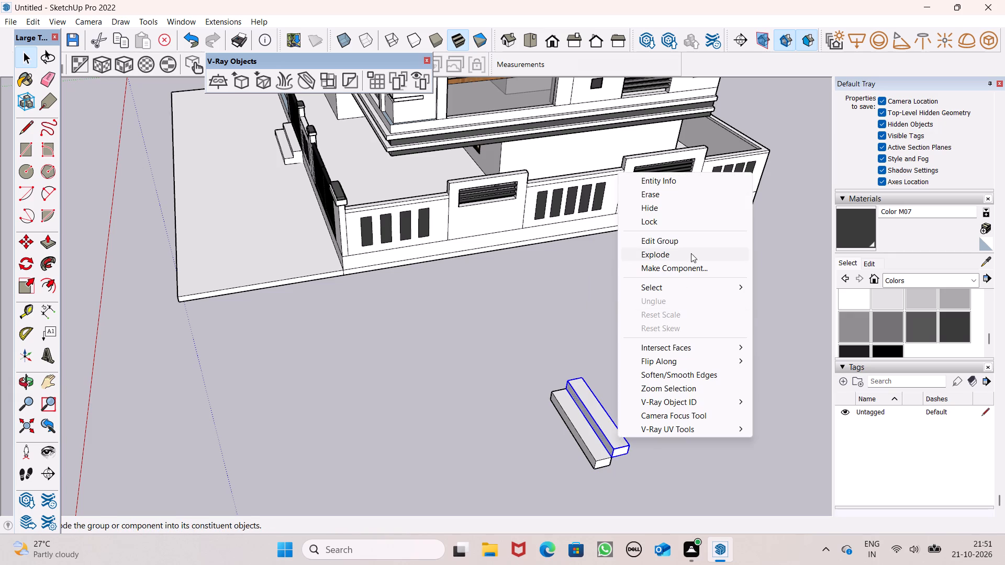
click(682, 370)
Extend the upper and lower blocks' end faces away from the house by about 8' 3/16", keeping them flush with each other.
scroll(644, 362, down, 5)
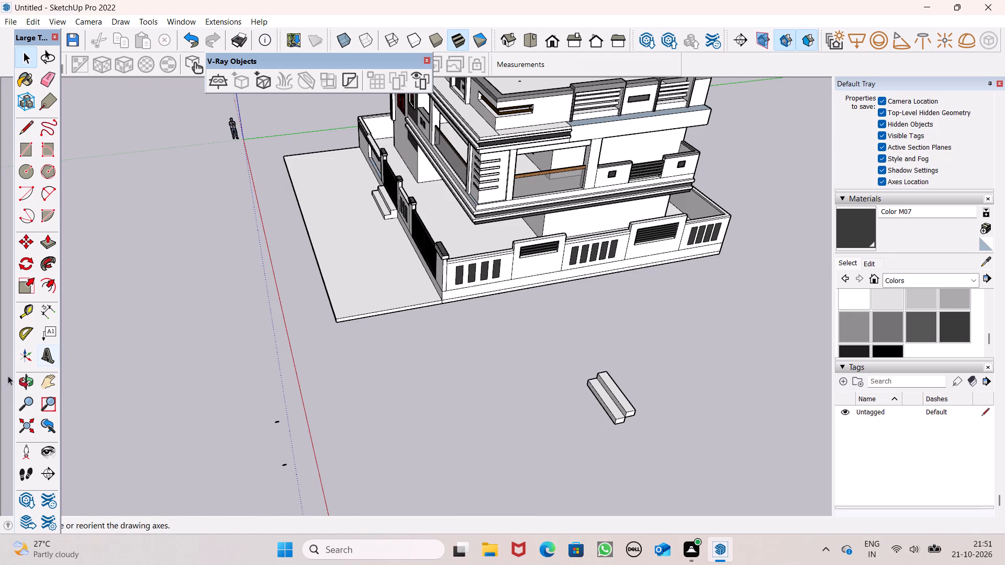
click(42, 238)
scroll(607, 448, up, 5)
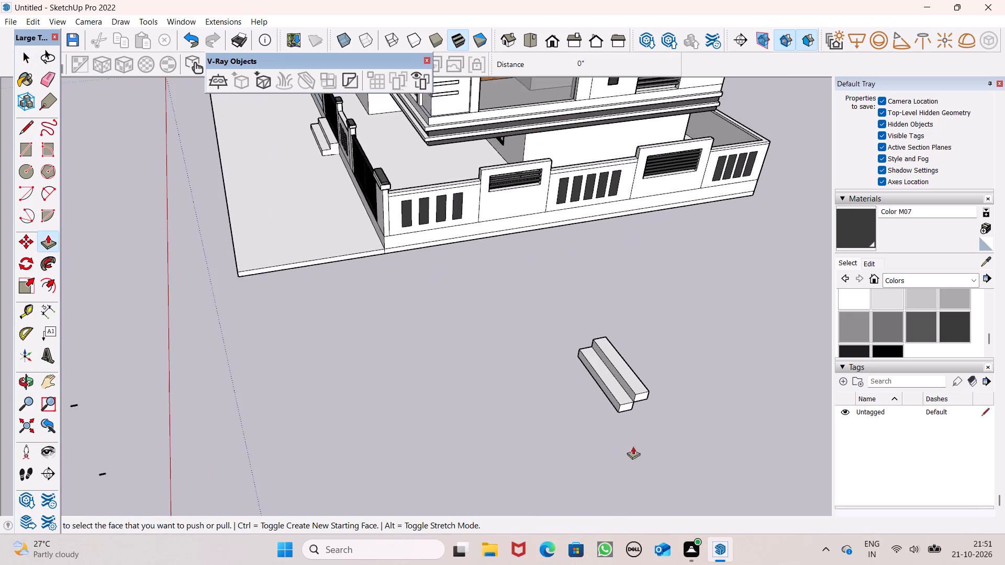
middle_drag(683, 461, 604, 388)
scroll(598, 388, up, 1)
drag(537, 299, 548, 317)
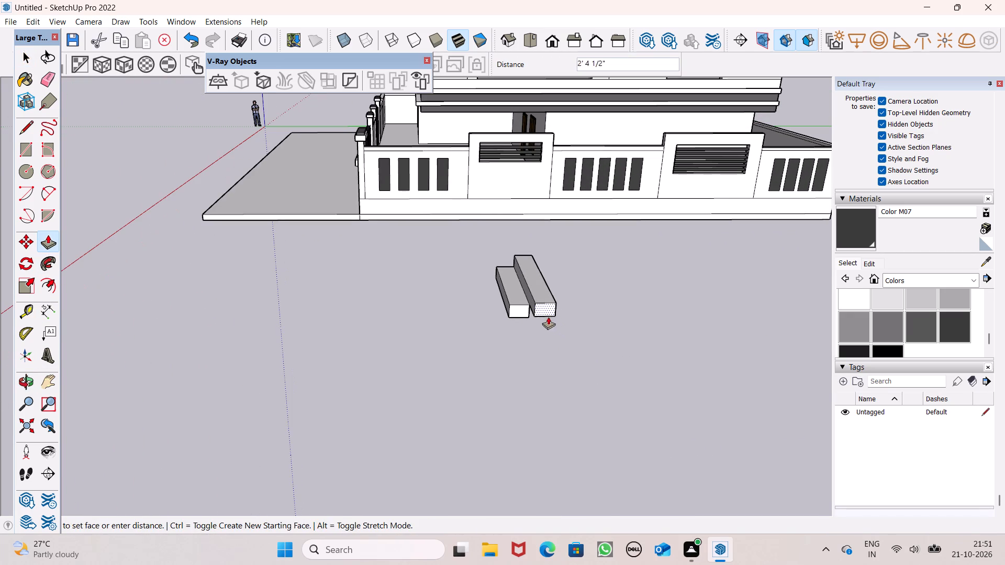
drag(548, 317, 559, 346)
drag(523, 315, 540, 333)
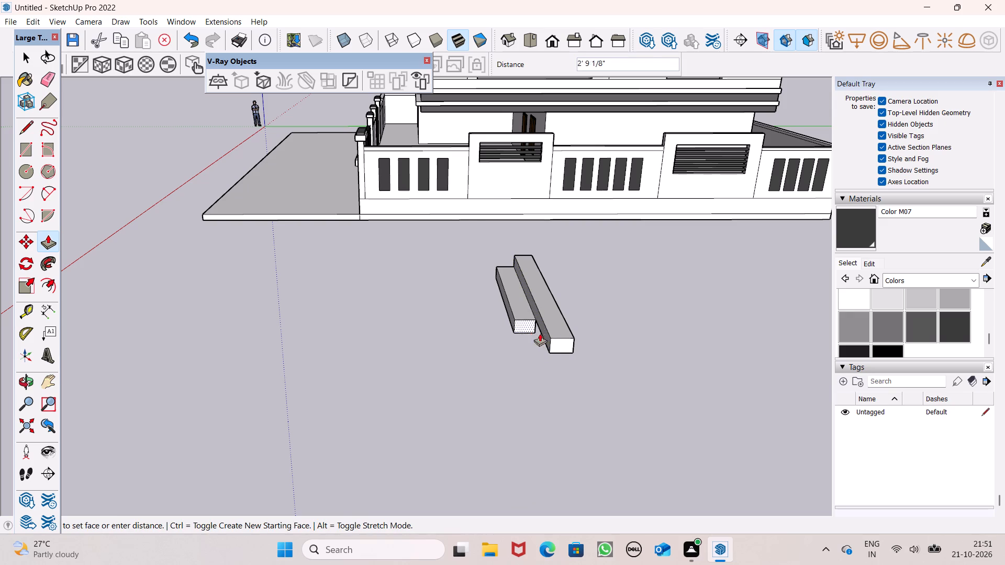
drag(540, 333, 562, 349)
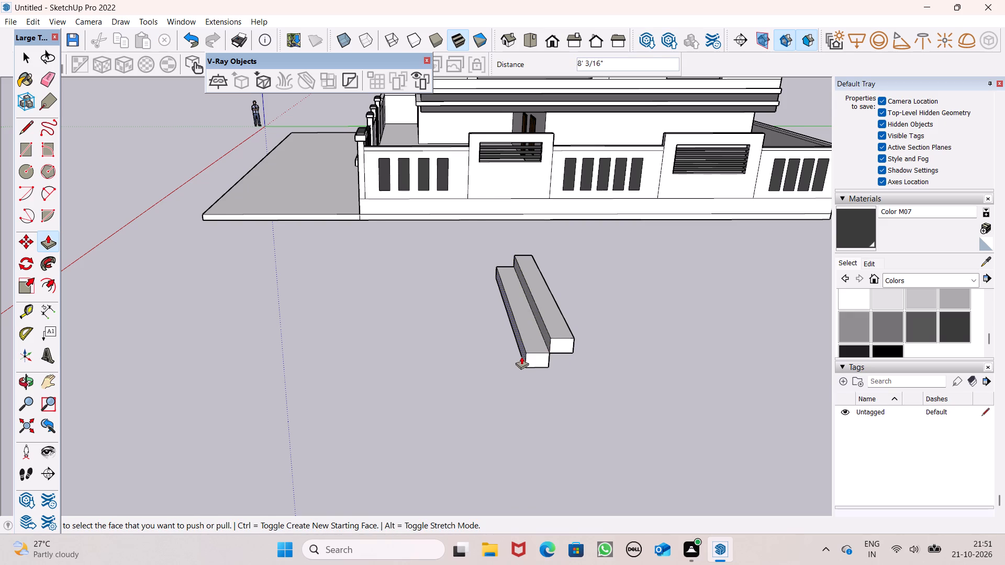
key(space)
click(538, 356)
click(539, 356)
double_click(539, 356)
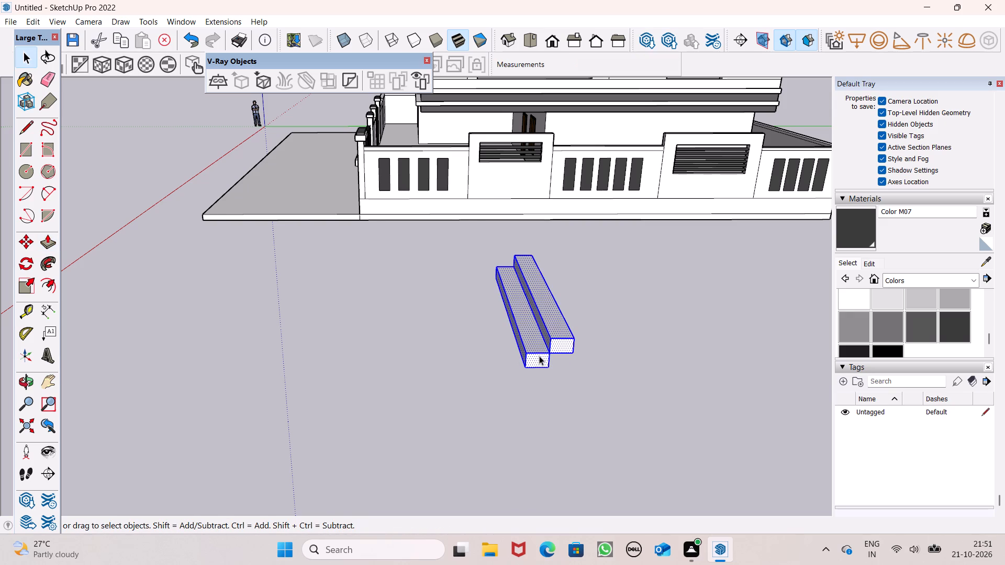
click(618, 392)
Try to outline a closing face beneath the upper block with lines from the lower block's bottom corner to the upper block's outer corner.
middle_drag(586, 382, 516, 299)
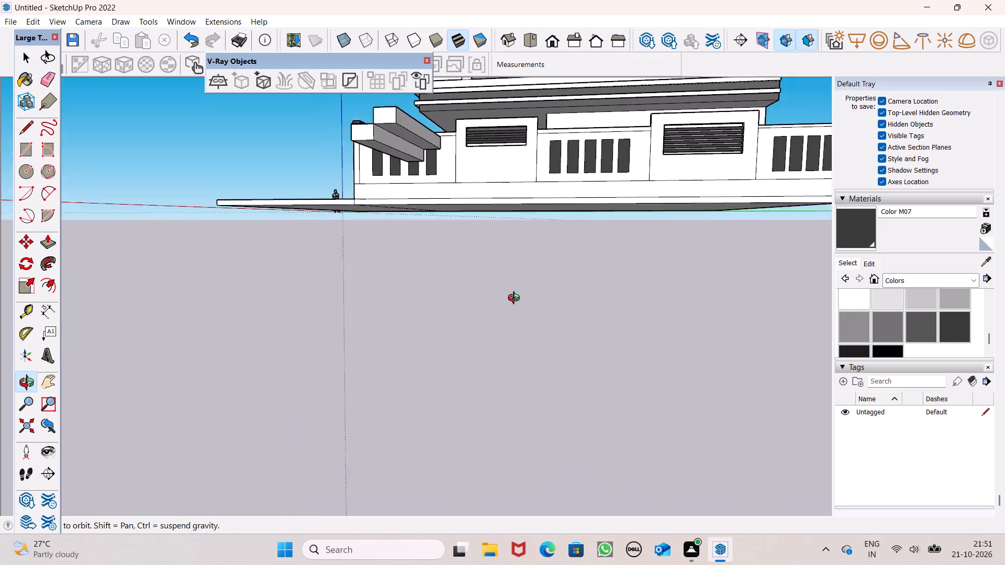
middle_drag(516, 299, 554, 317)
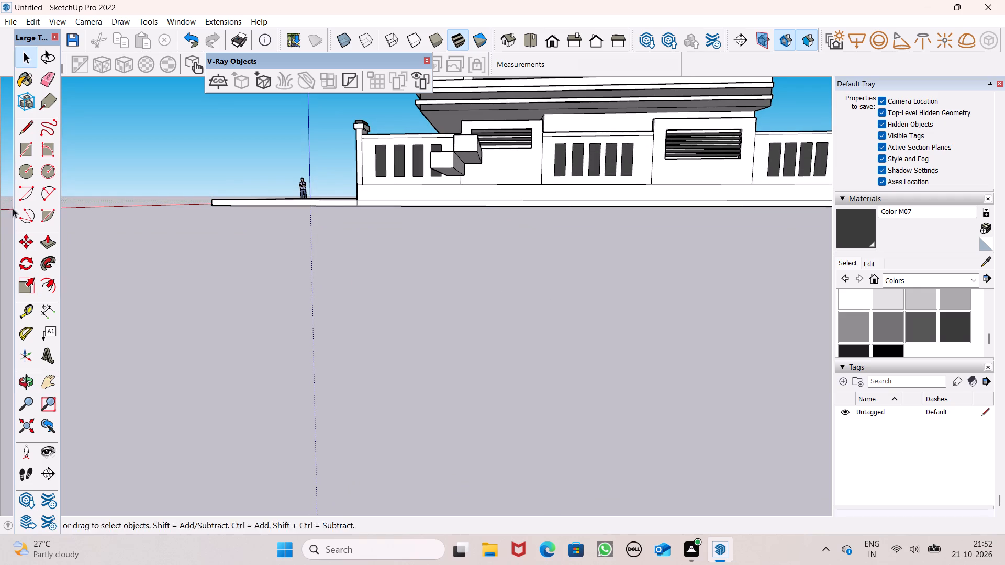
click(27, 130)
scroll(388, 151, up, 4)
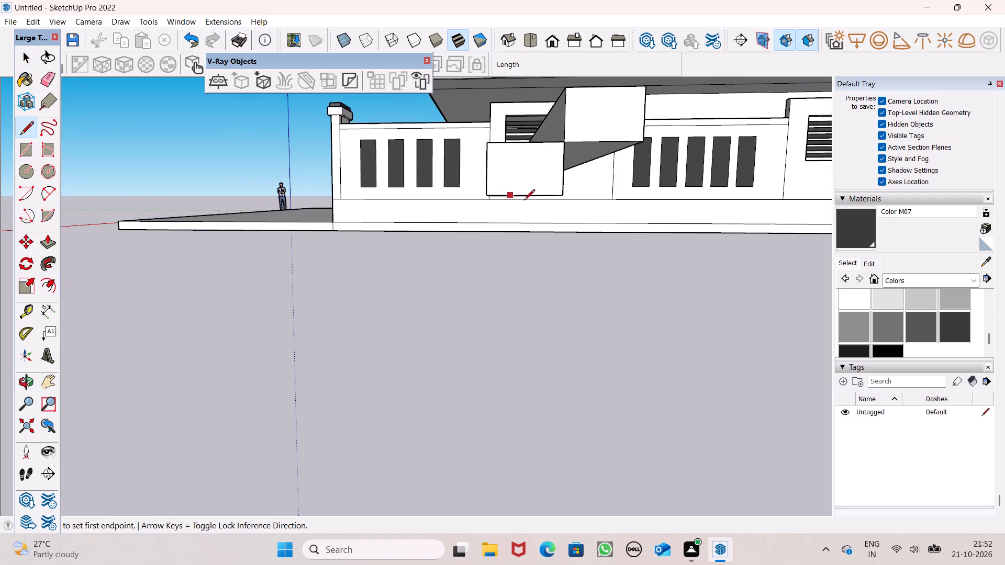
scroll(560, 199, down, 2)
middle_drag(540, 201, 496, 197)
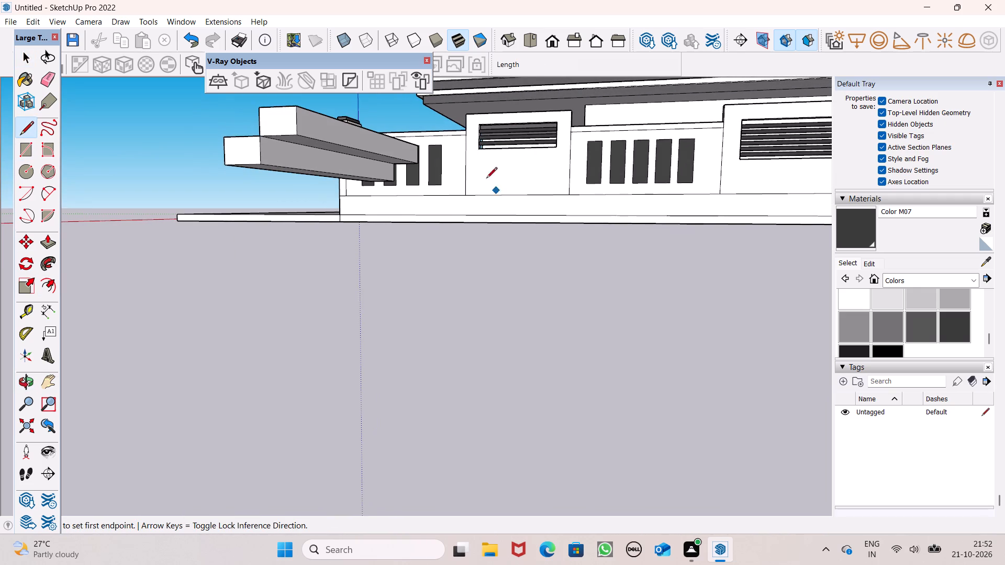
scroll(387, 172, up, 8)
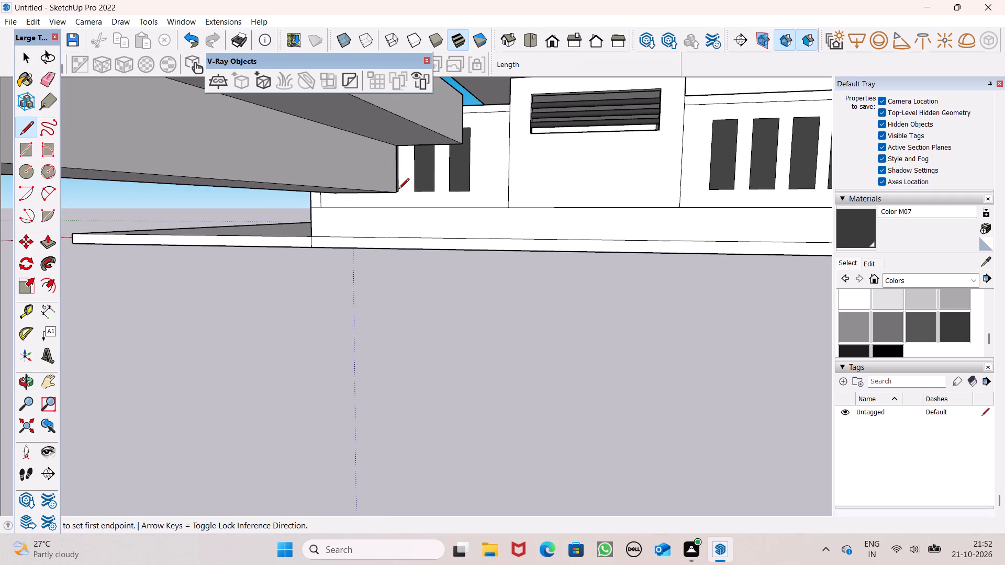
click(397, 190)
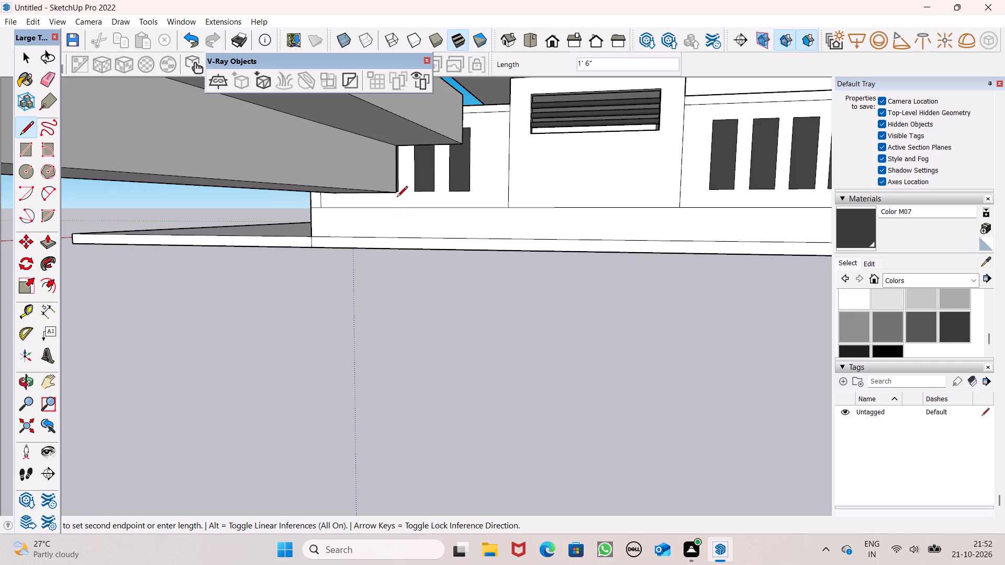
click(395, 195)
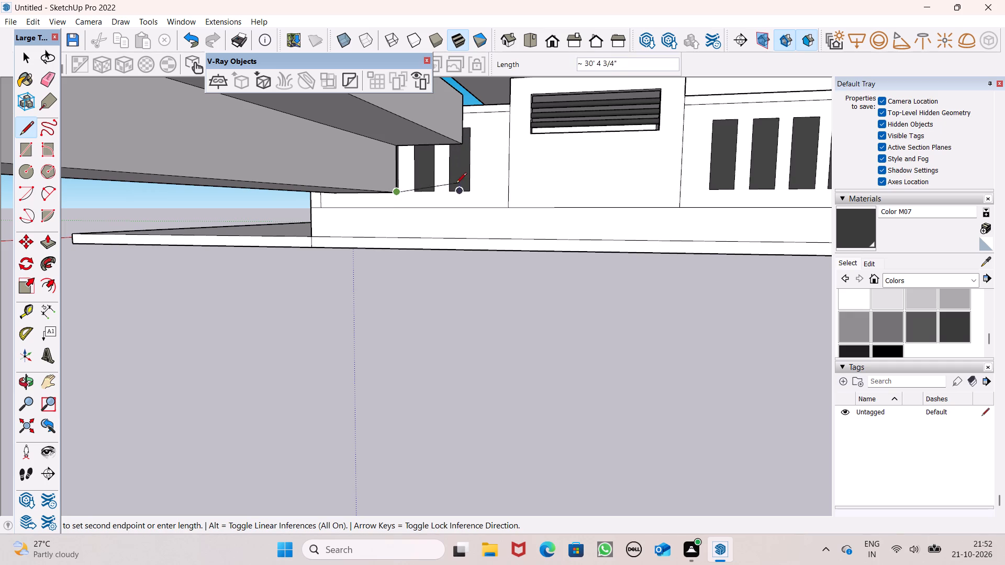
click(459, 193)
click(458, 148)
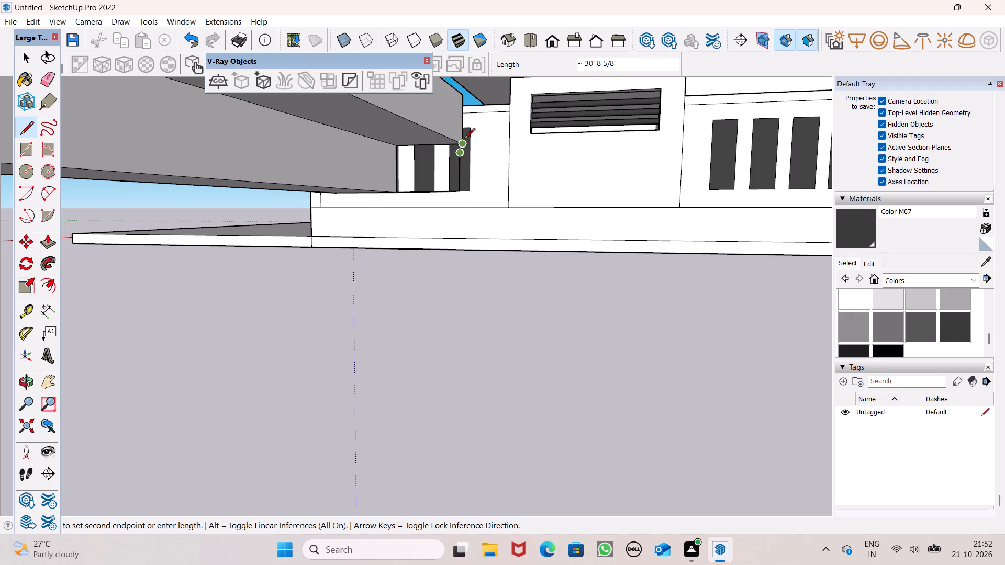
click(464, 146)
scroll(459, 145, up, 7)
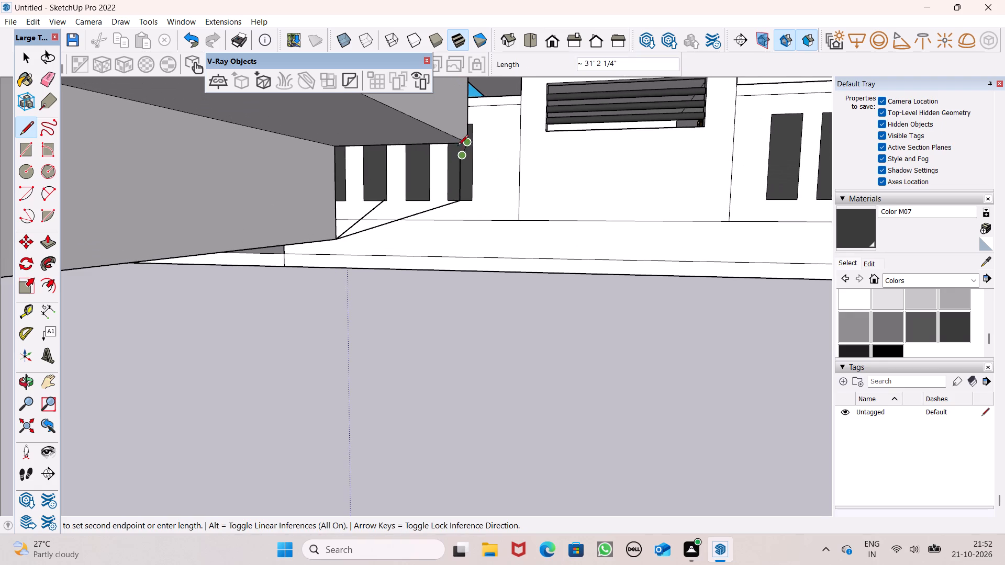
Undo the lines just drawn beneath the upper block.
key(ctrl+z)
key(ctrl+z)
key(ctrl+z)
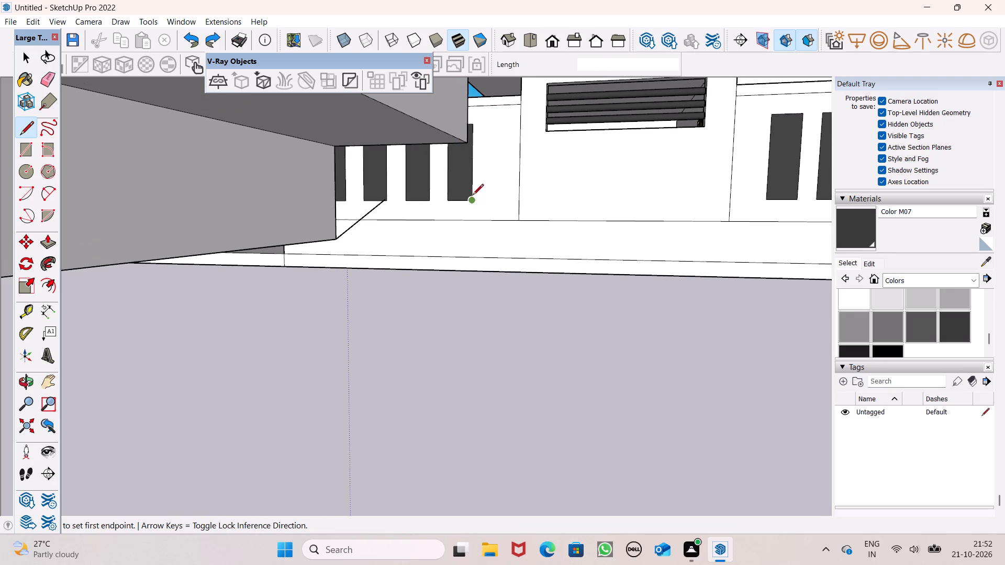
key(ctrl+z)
Close the gap beneath the upper block at the end nearer the house with lines about 1' 5 11/16" across and 1' 3/16" up.
click(337, 240)
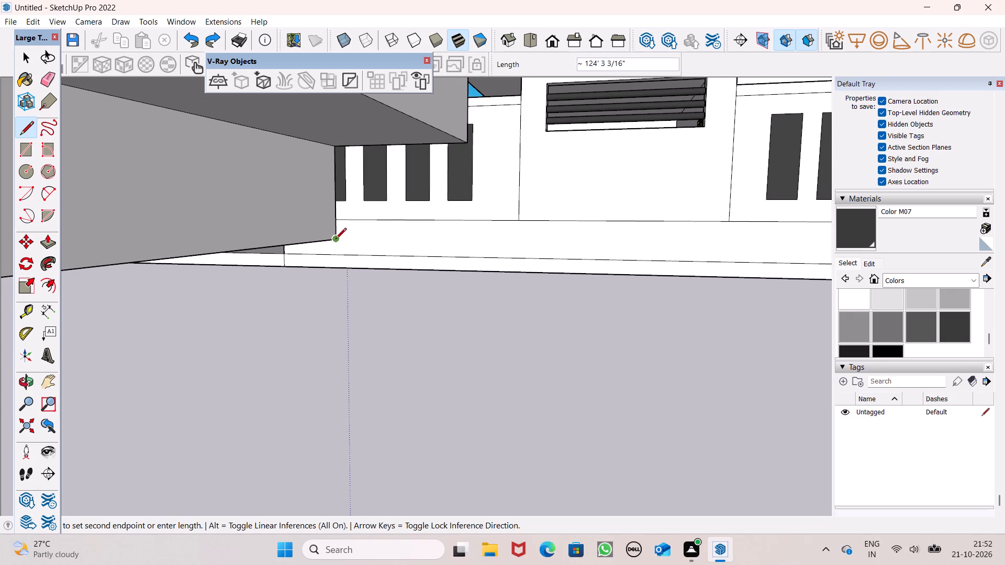
click(336, 240)
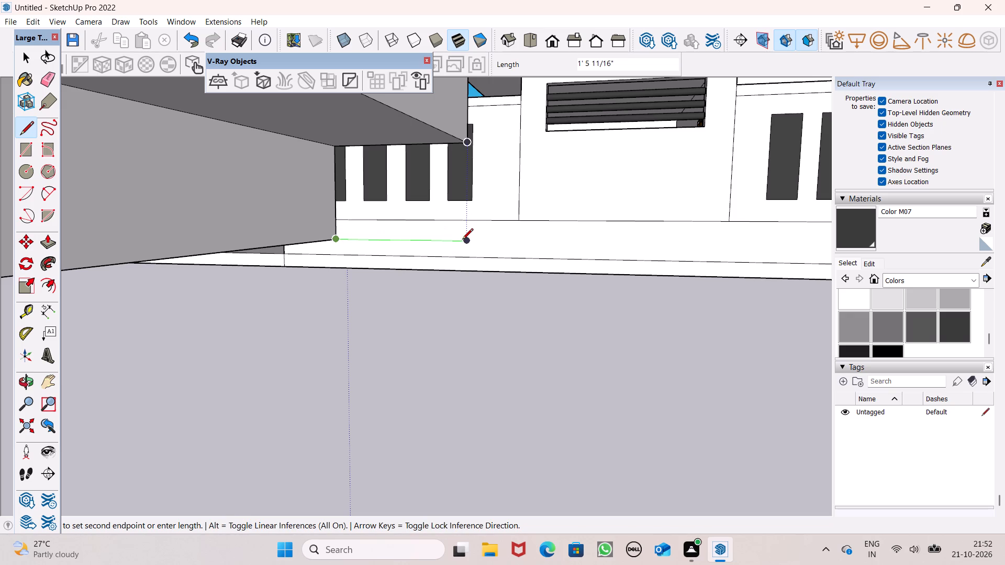
click(464, 240)
click(465, 148)
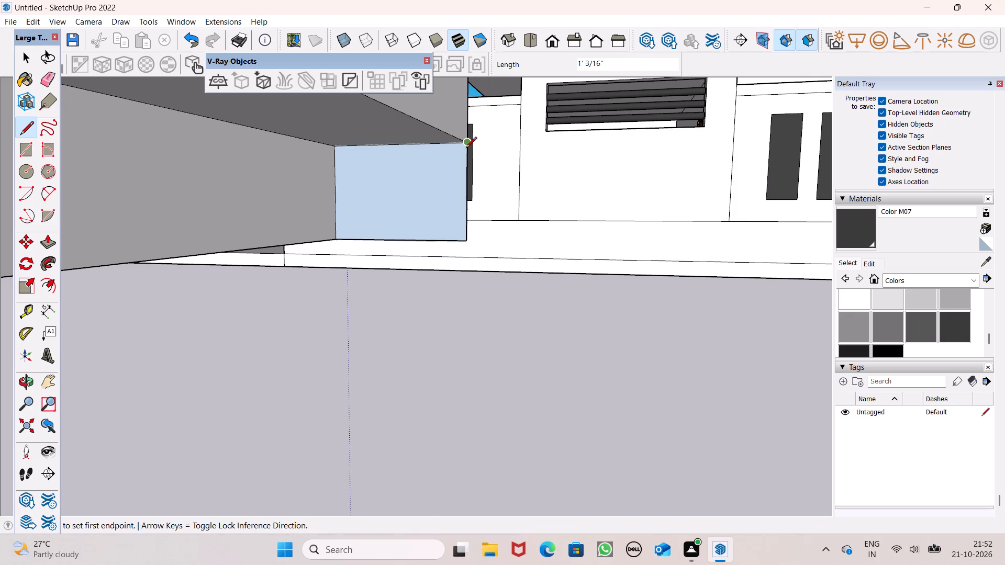
scroll(471, 154, down, 6)
key(space)
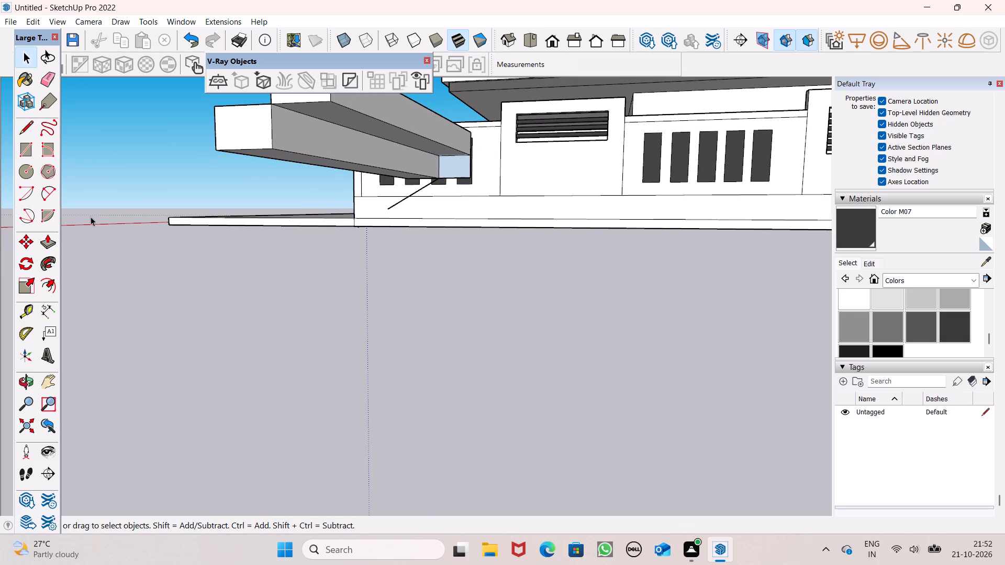
Push/Pull the closing face beneath the upper block along the blocks' full length to fill the gap underneath.
click(48, 247)
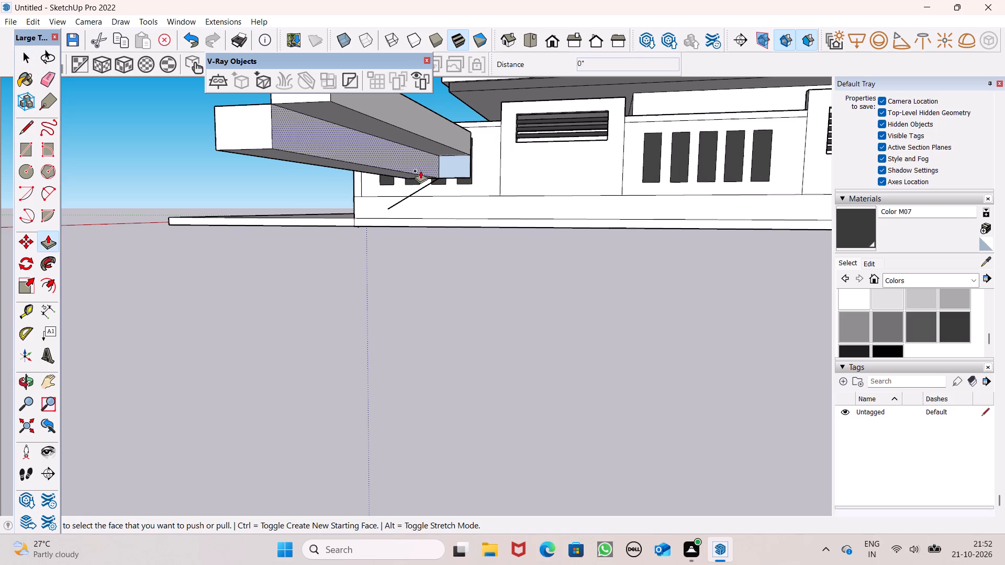
drag(460, 168, 251, 142)
scroll(314, 193, down, 3)
middle_drag(317, 219, 389, 257)
key(space)
scroll(393, 252, down, 1)
scroll(470, 286, up, 4)
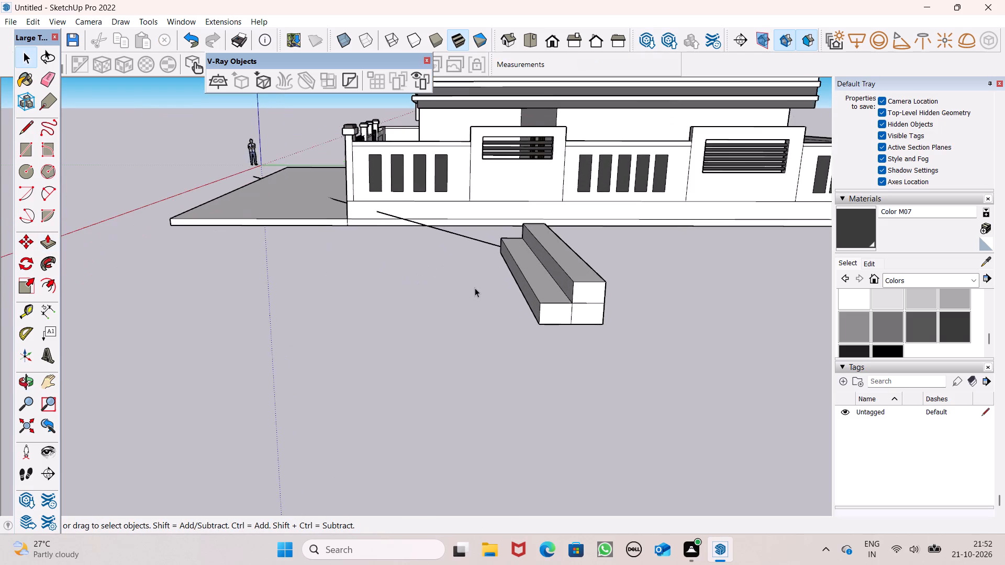
Delete the stray line running from the stair block toward the house's compound wall.
middle_drag(482, 288, 646, 300)
click(651, 225)
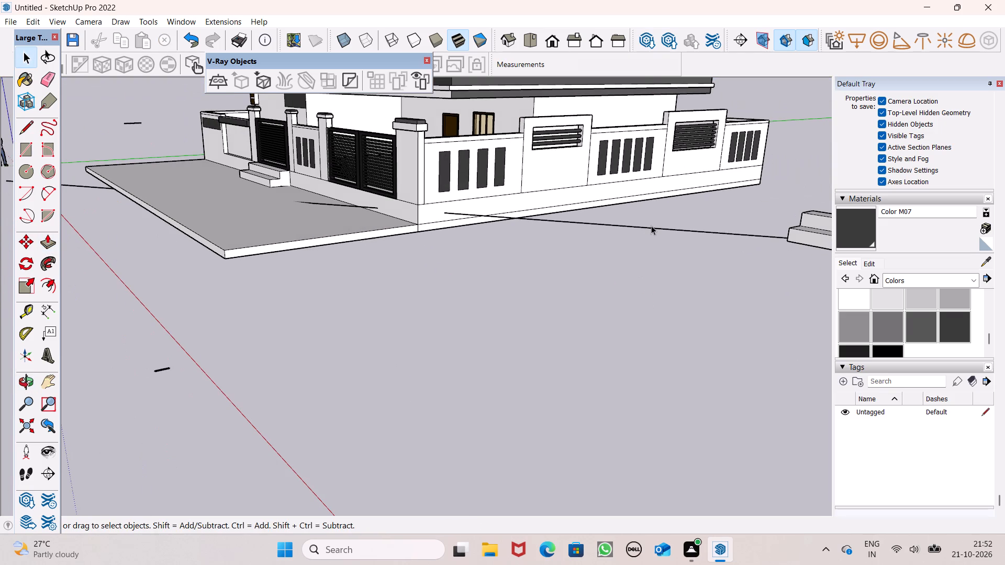
click(651, 226)
key(Delete)
Erase the seam edges dividing both end faces of the two-step stair so each end is one face.
scroll(565, 230, down, 4)
middle_drag(575, 244, 382, 200)
middle_drag(382, 200, 609, 255)
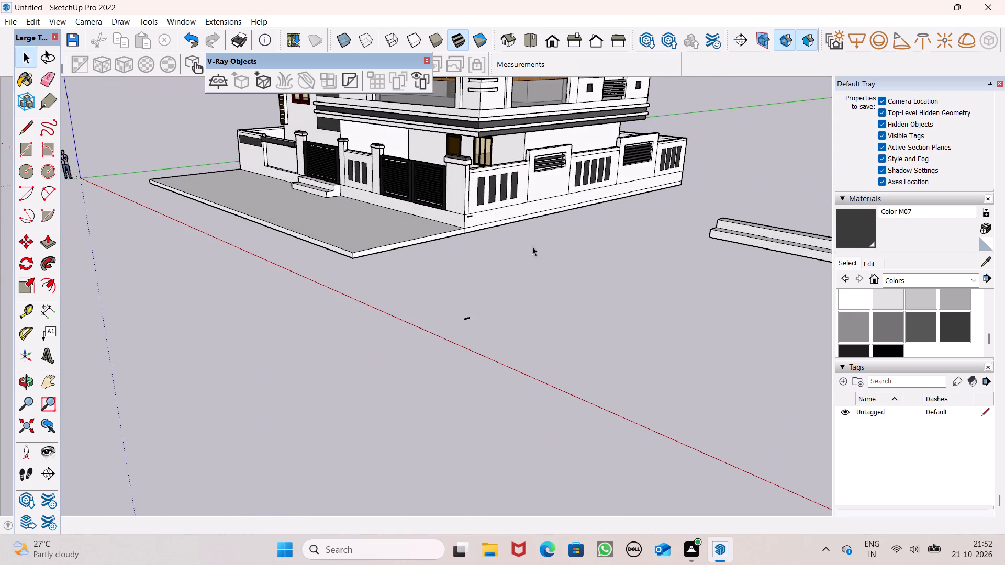
scroll(519, 247, down, 3)
middle_drag(645, 278, 468, 270)
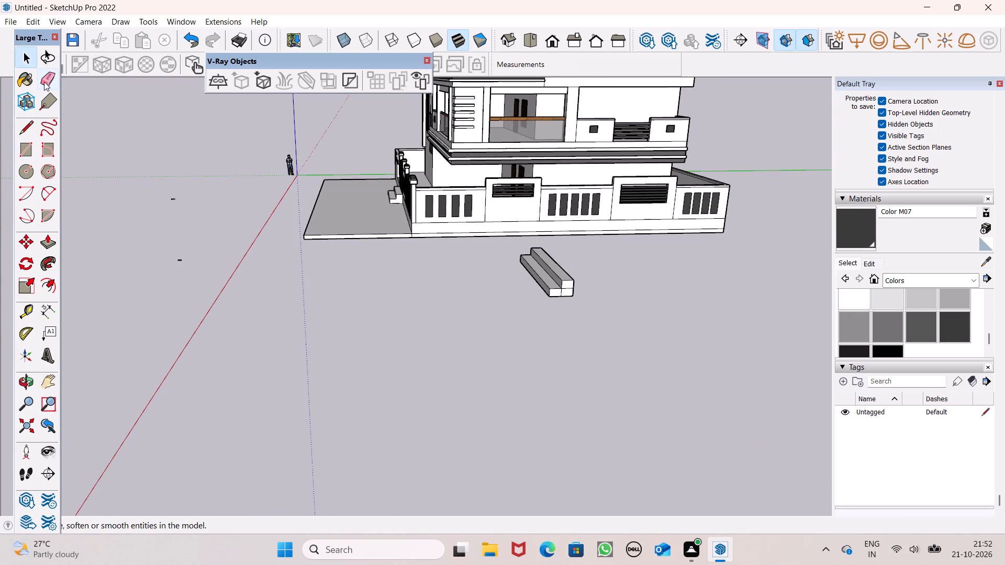
click(44, 82)
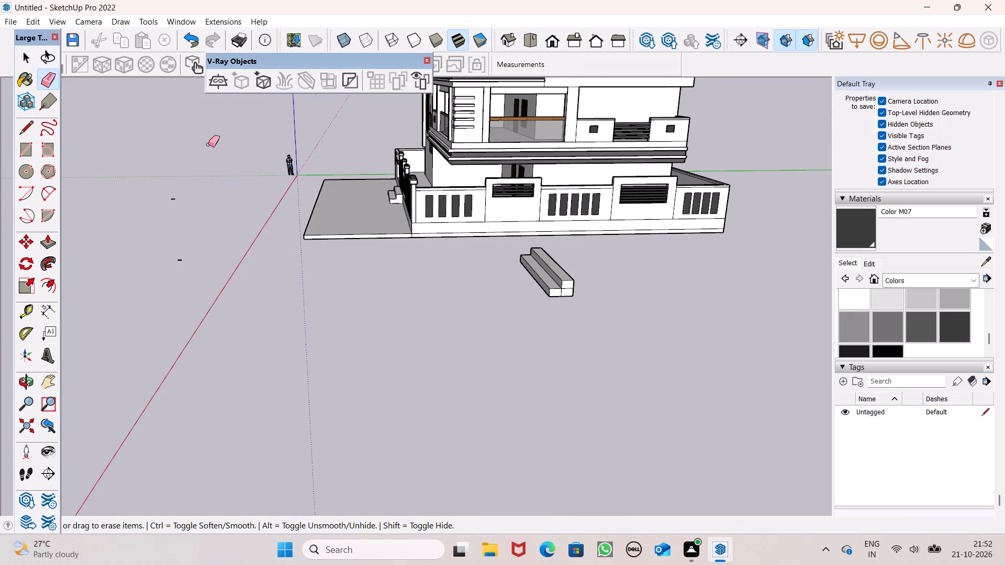
scroll(330, 204, up, 6)
scroll(256, 195, down, 6)
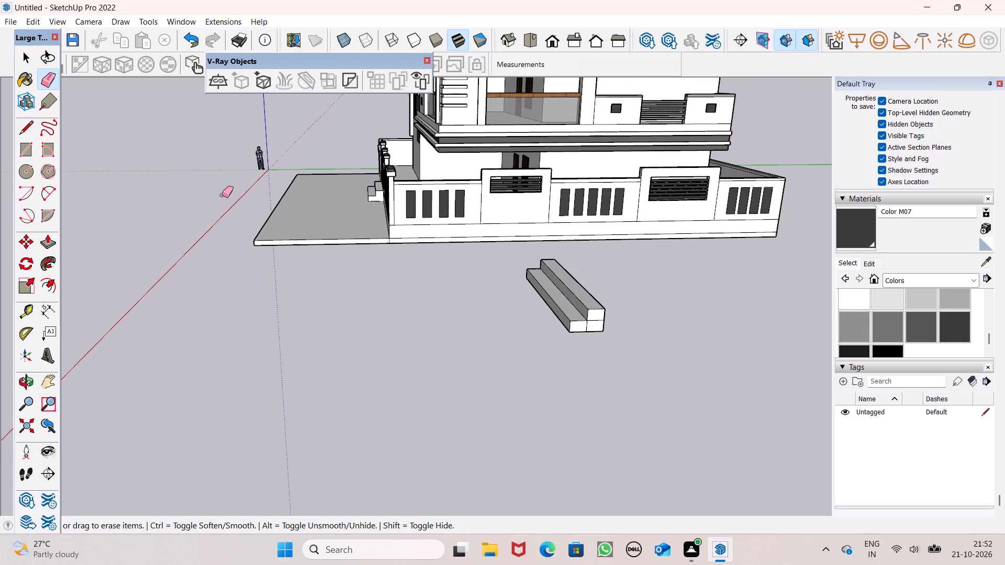
scroll(278, 208, down, 2)
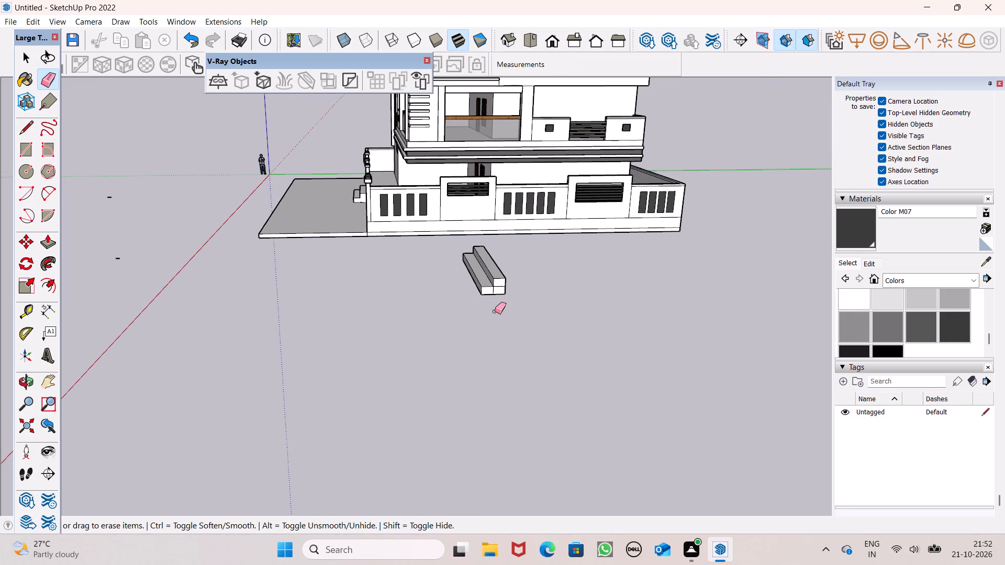
scroll(490, 300, up, 1)
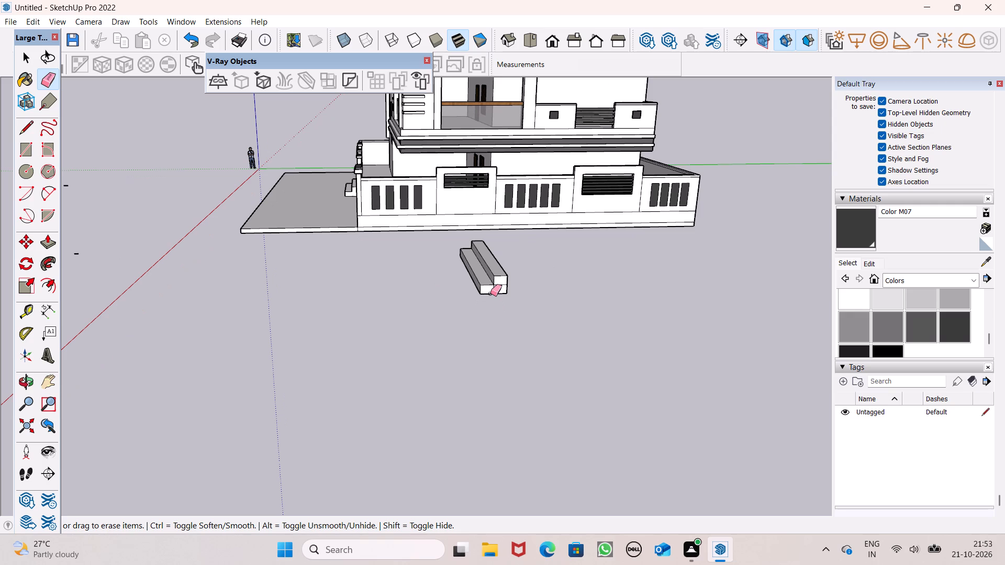
scroll(527, 309, up, 8)
scroll(454, 266, up, 2)
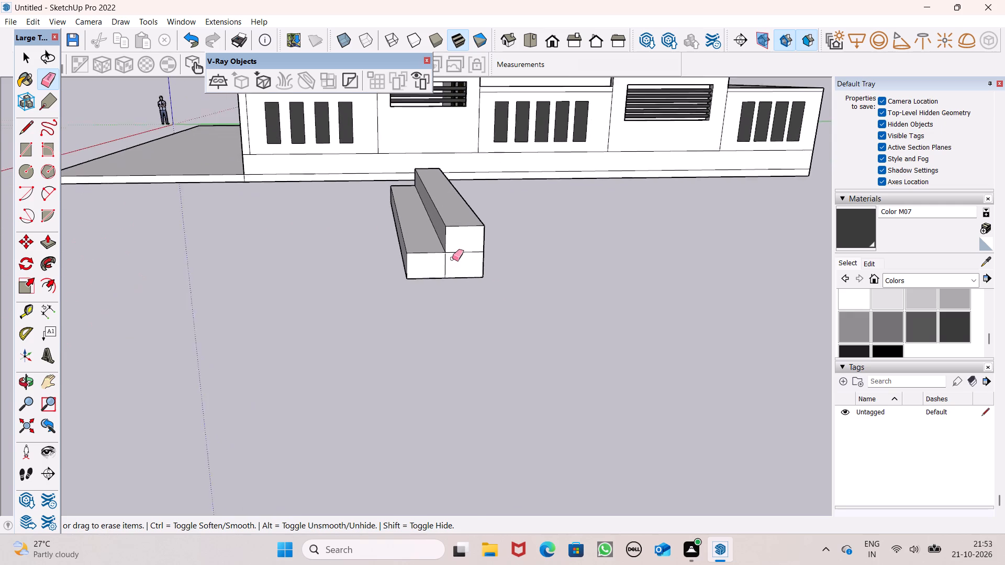
scroll(452, 258, up, 4)
drag(454, 247, 439, 270)
middle_drag(451, 273, 919, 228)
scroll(591, 222, down, 5)
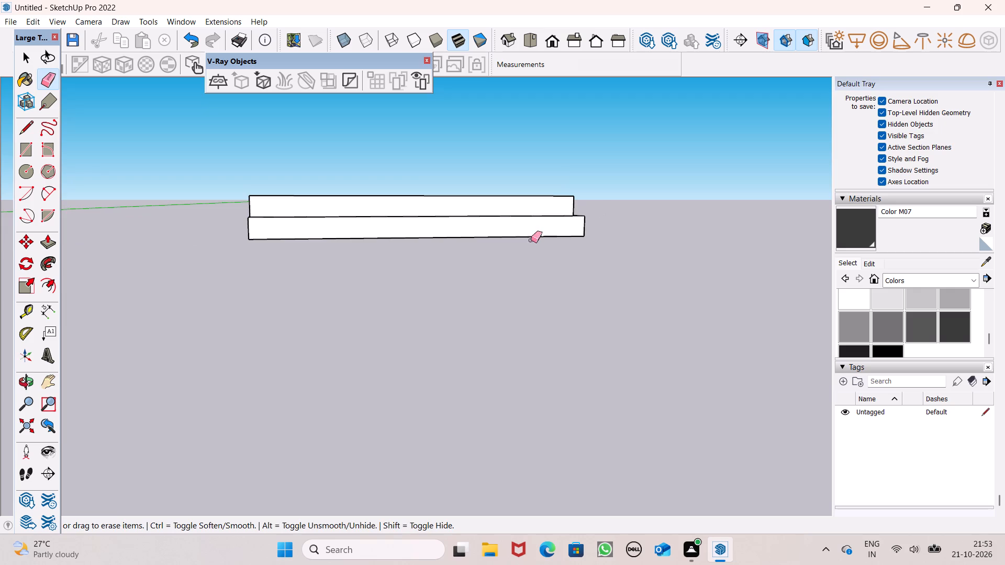
middle_drag(517, 242, 685, 300)
scroll(409, 331, up, 5)
drag(492, 238, 501, 247)
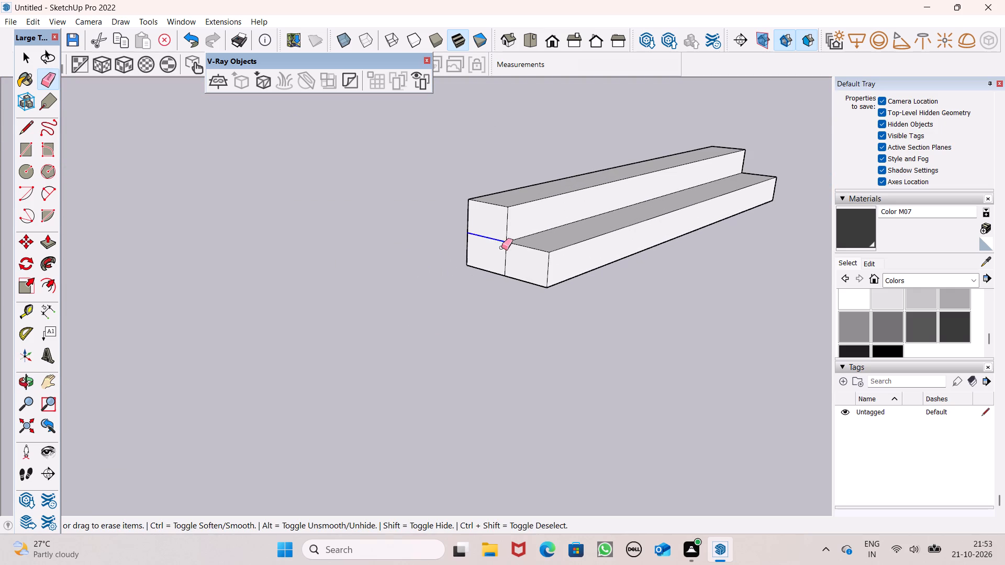
drag(501, 247, 511, 254)
Select the whole two-step stair and make it a group.
key(space)
triple_click(536, 248)
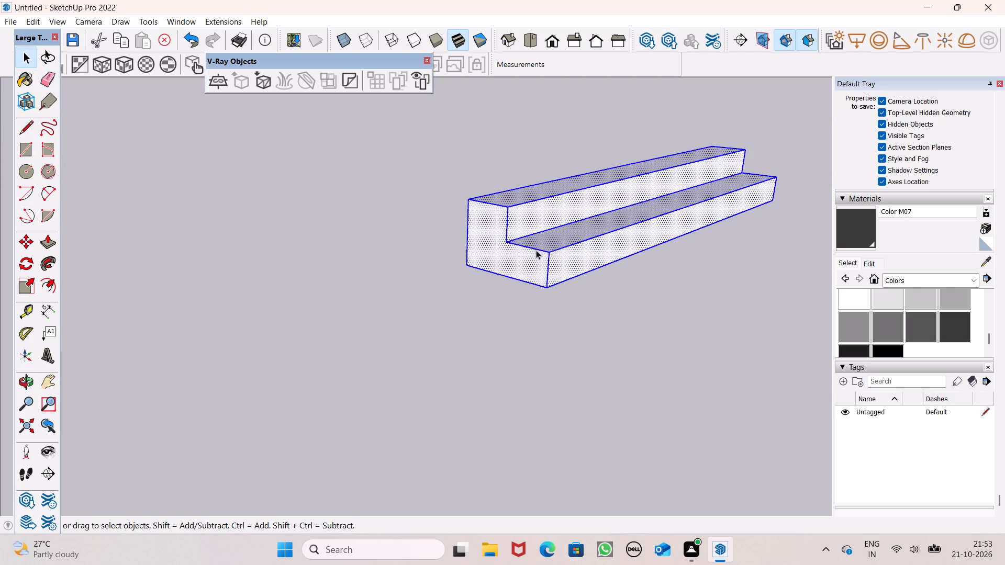
click(536, 250)
right_click(536, 248)
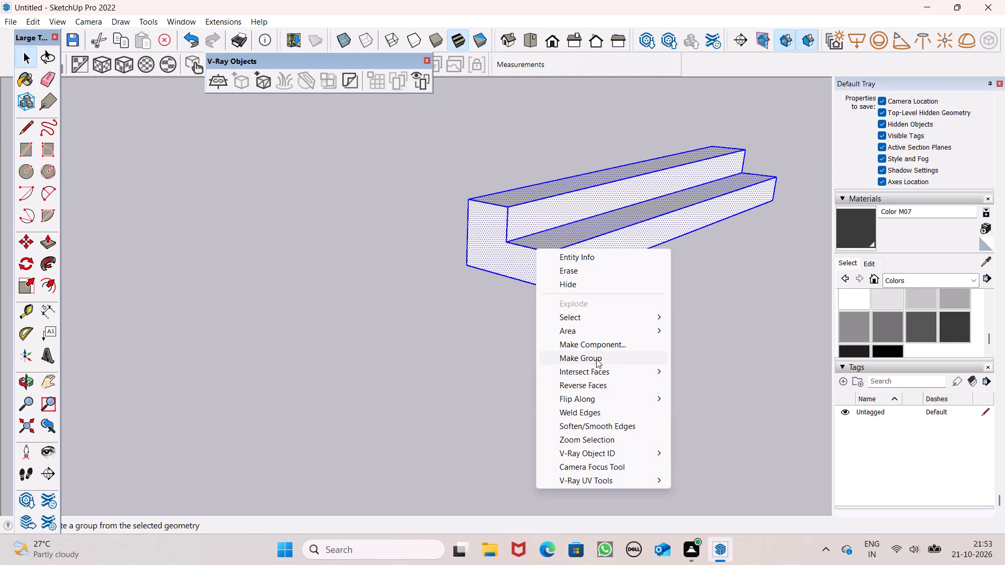
click(596, 358)
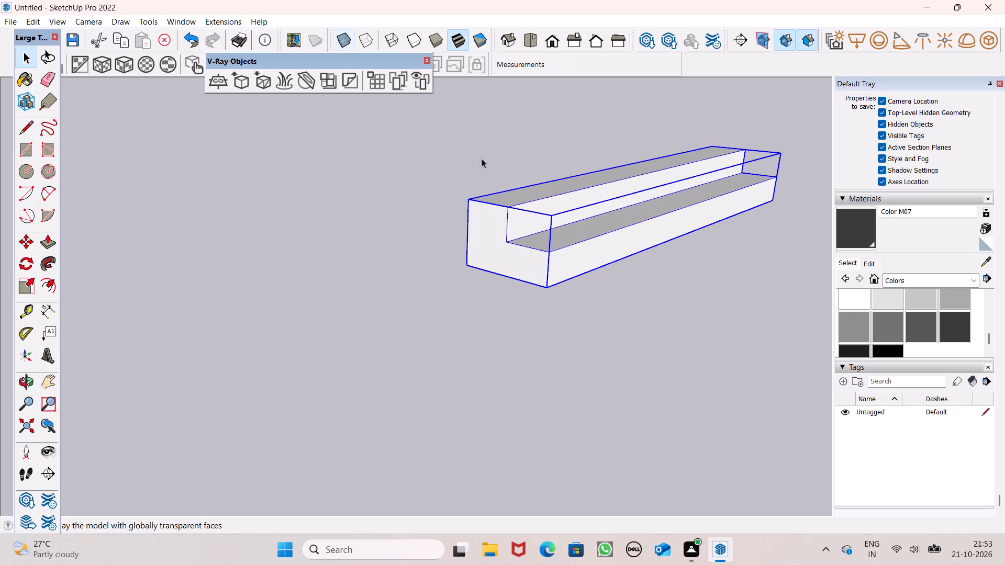
Move the stair group from beside the house to the compound wall's base in front of the wide double gate.
scroll(561, 238, down, 6)
scroll(589, 159, down, 7)
scroll(645, 205, down, 4)
middle_drag(670, 237, 541, 297)
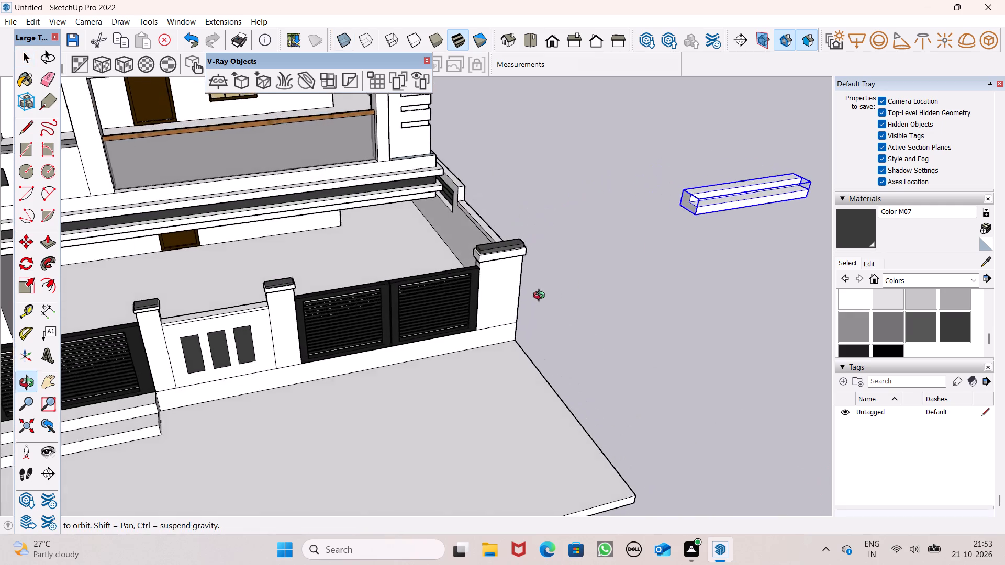
middle_drag(541, 297, 533, 291)
scroll(474, 236, down, 6)
middle_drag(624, 315, 541, 303)
scroll(541, 303, up, 1)
key(m)
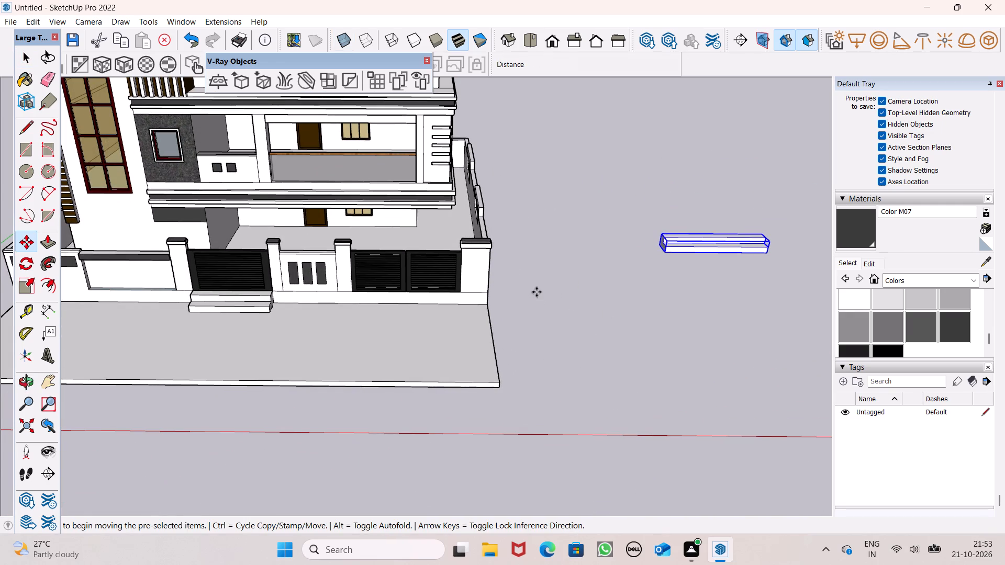
key(Return)
drag(769, 255, 726, 277)
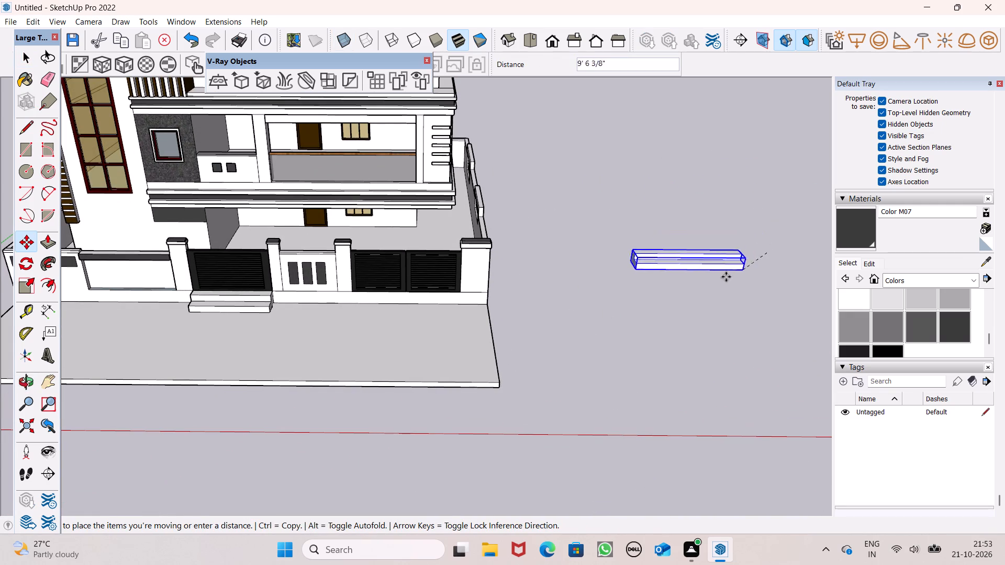
drag(726, 277, 530, 304)
drag(523, 307, 456, 313)
scroll(498, 290, up, 7)
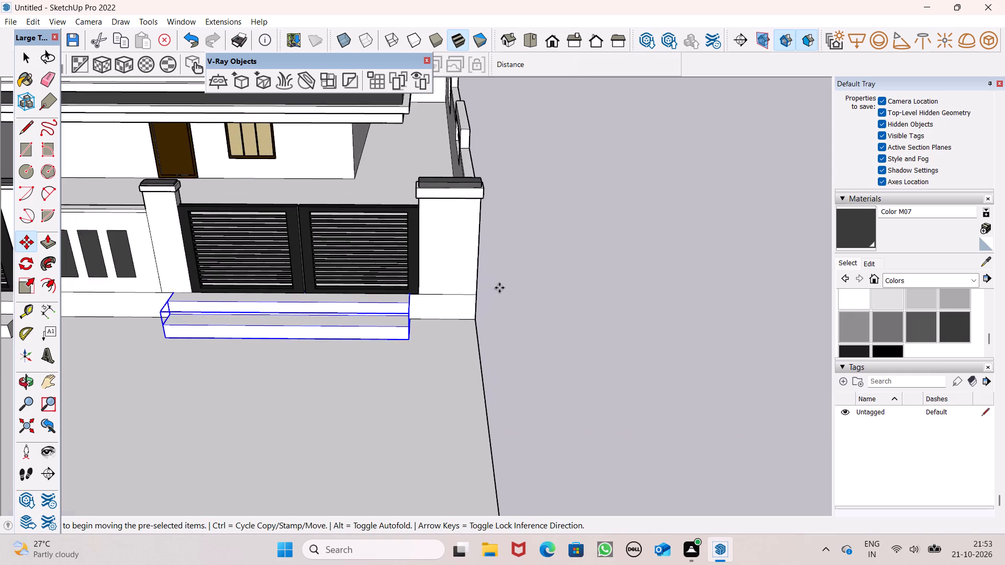
Shift the stair about 7 11/16" along the wall toward the corner pillar beside the double gate.
scroll(660, 229, down, 6)
middle_drag(685, 295, 552, 333)
scroll(501, 292, down, 1)
scroll(461, 314, up, 5)
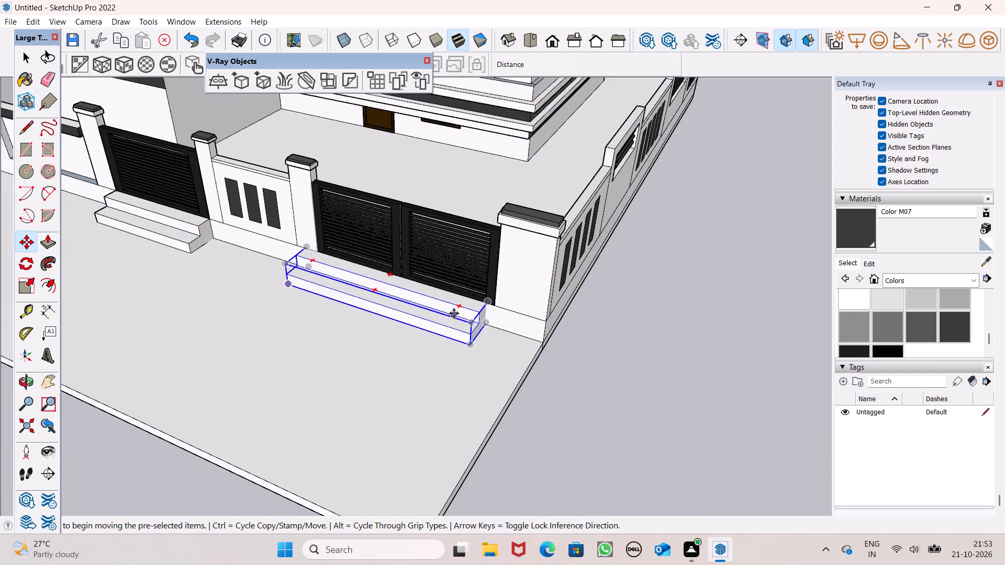
scroll(454, 313, up, 1)
middle_drag(502, 350, 419, 363)
scroll(415, 359, up, 5)
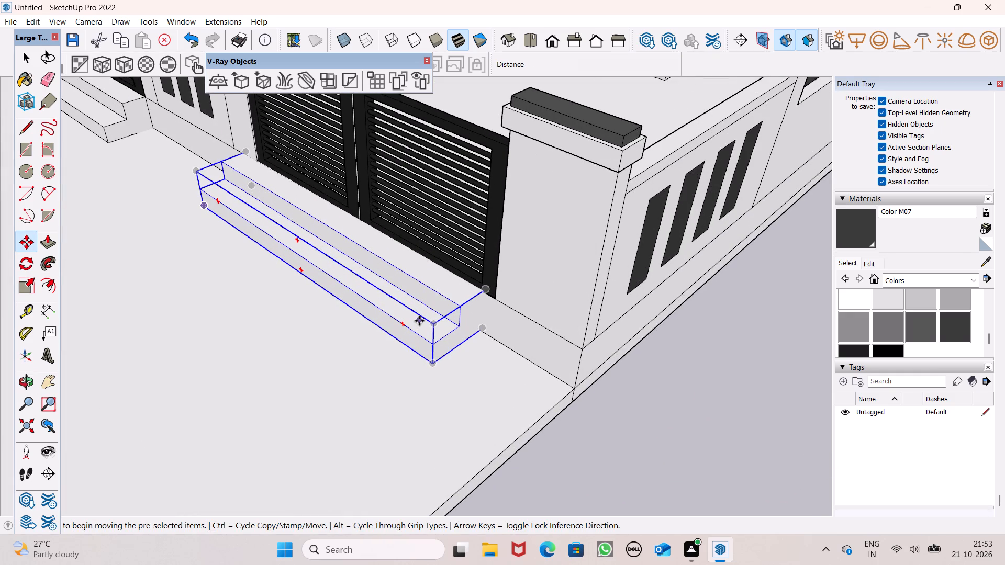
scroll(446, 363, up, 1)
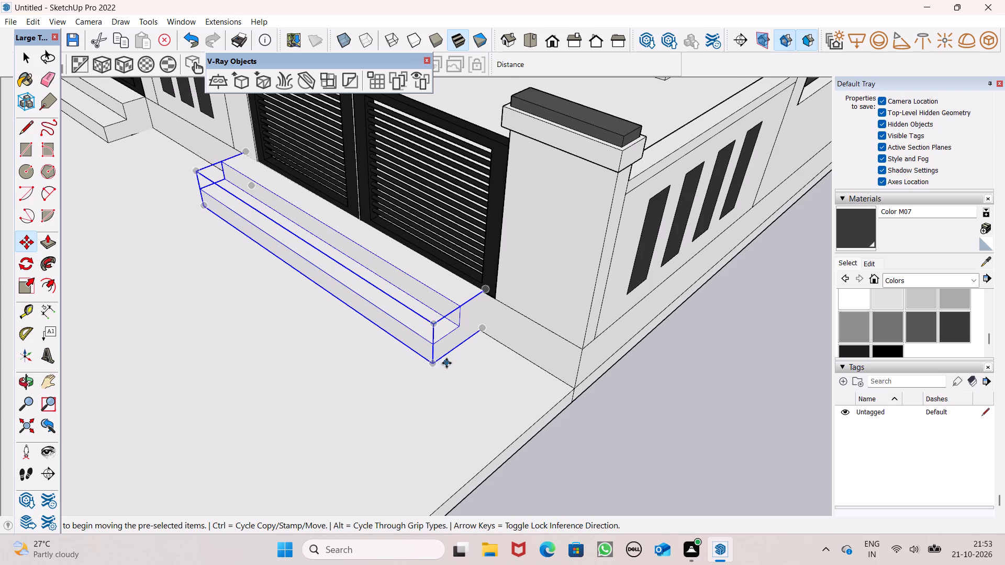
scroll(446, 379, up, 5)
middle_drag(447, 371, 359, 357)
scroll(360, 359, up, 1)
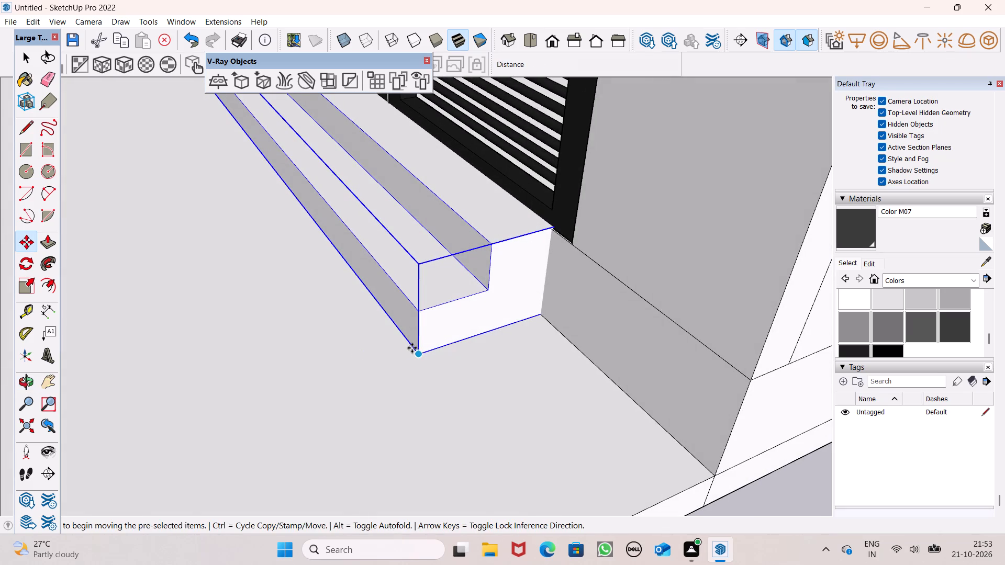
drag(417, 352, 435, 374)
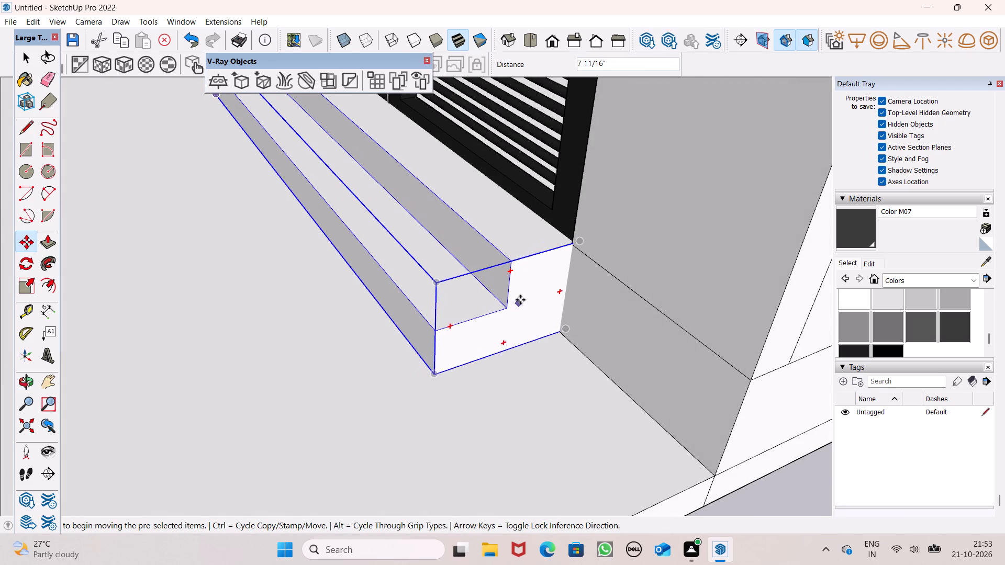
Fine-align the stair's top inner corner with the plinth's top edge where the double gate meets the corner pillar.
scroll(528, 288, up, 7)
scroll(600, 211, up, 12)
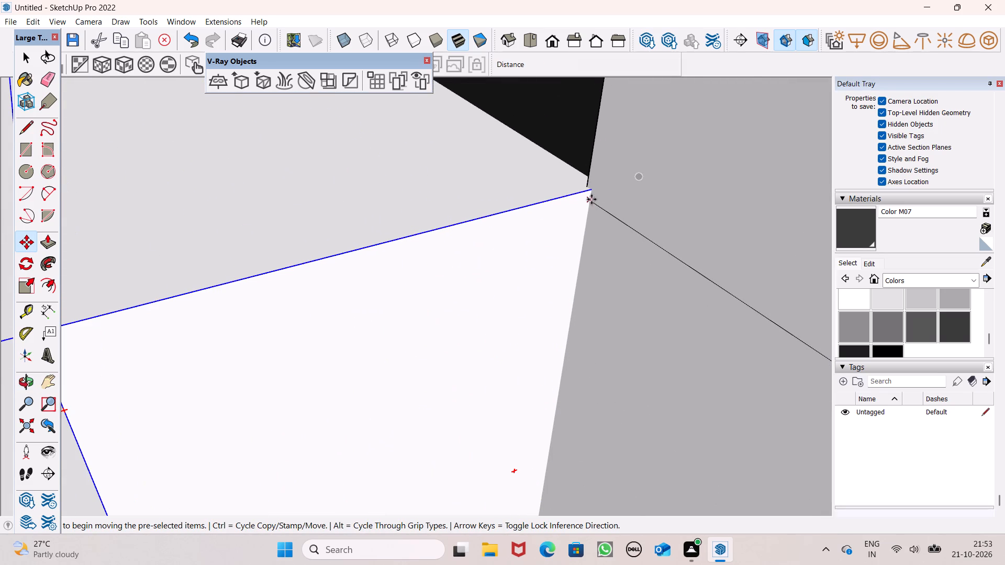
drag(593, 194, 569, 195)
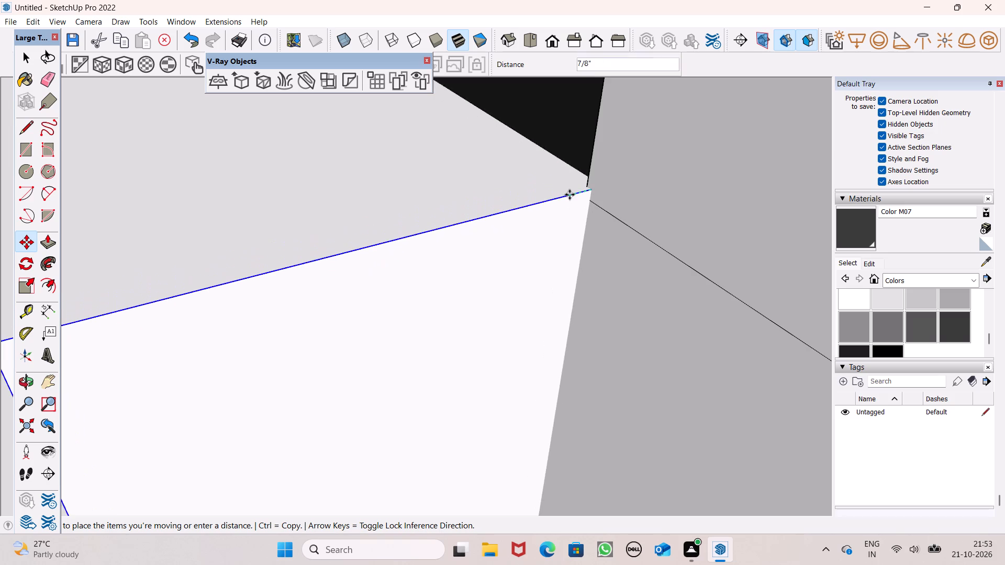
drag(569, 195, 517, 209)
scroll(587, 205, up, 4)
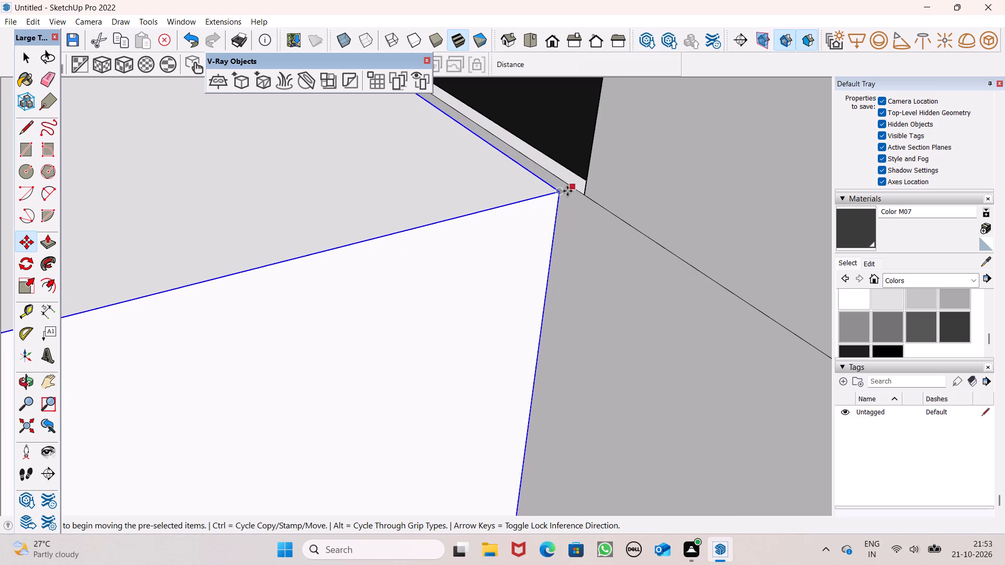
drag(560, 193, 589, 197)
scroll(675, 182, down, 7)
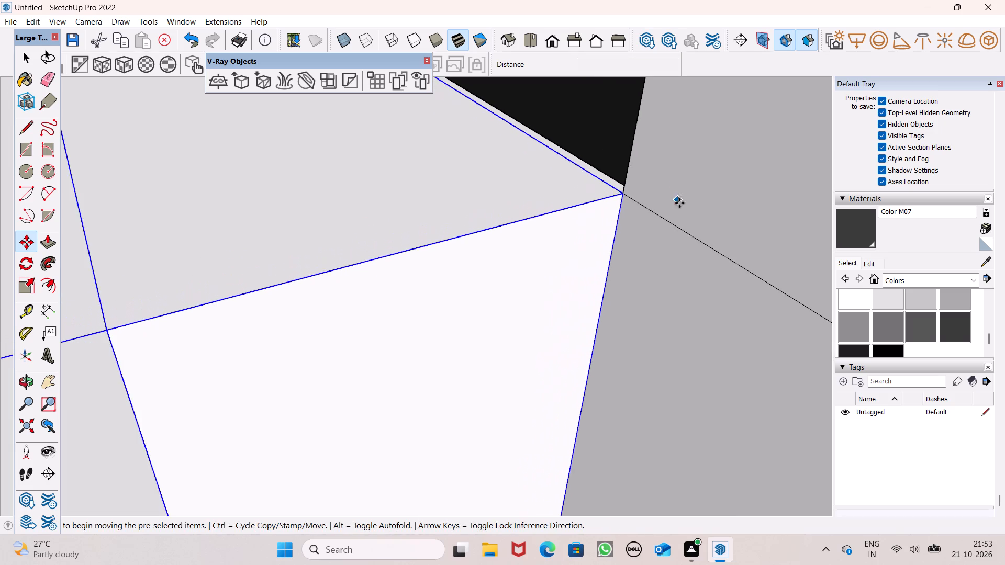
scroll(703, 183, down, 18)
Examine how the placed stair fits against the double gate, corner pillar and paved platform.
middle_drag(632, 313, 762, 219)
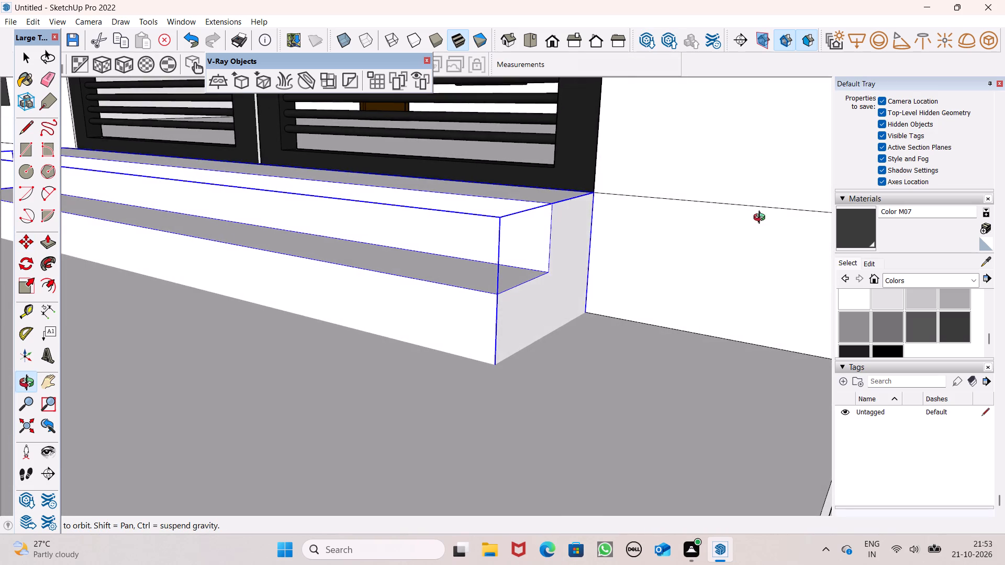
middle_drag(762, 219, 762, 219)
scroll(709, 225, down, 6)
middle_drag(684, 256, 507, 277)
scroll(416, 303, up, 5)
scroll(517, 168, down, 3)
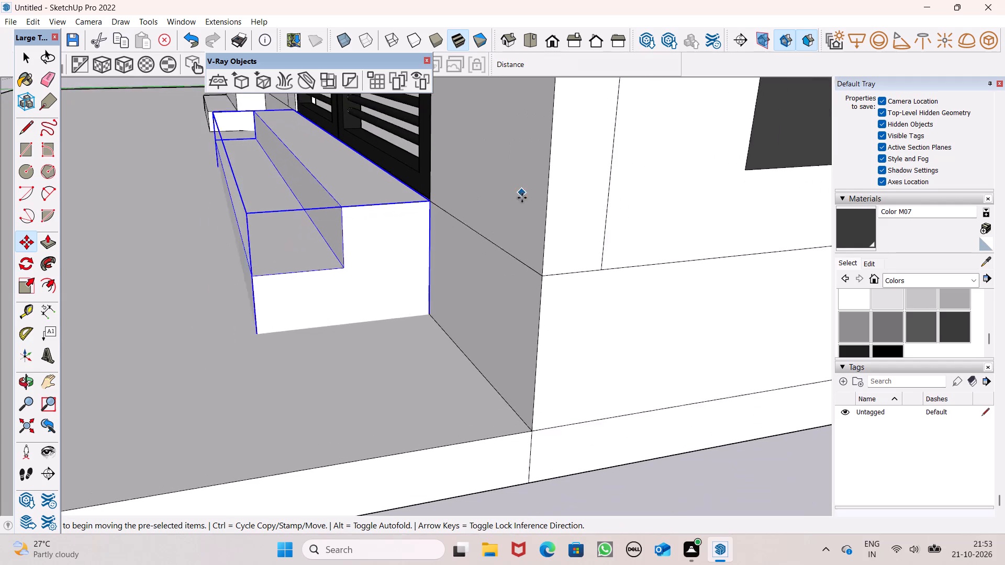
scroll(522, 198, down, 1)
scroll(453, 299, up, 5)
scroll(489, 240, down, 6)
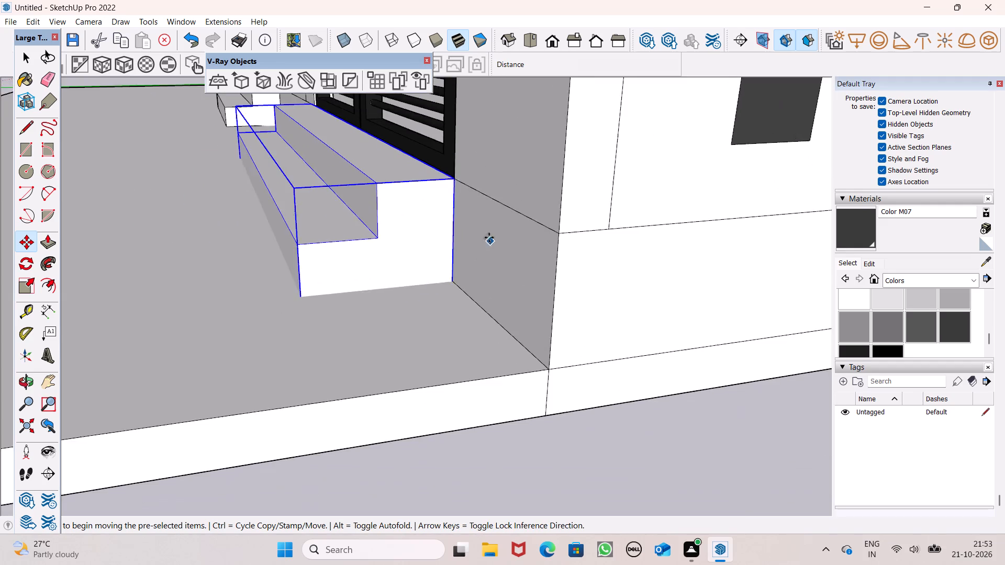
scroll(489, 238, down, 5)
middle_drag(454, 230, 672, 248)
scroll(609, 226, down, 13)
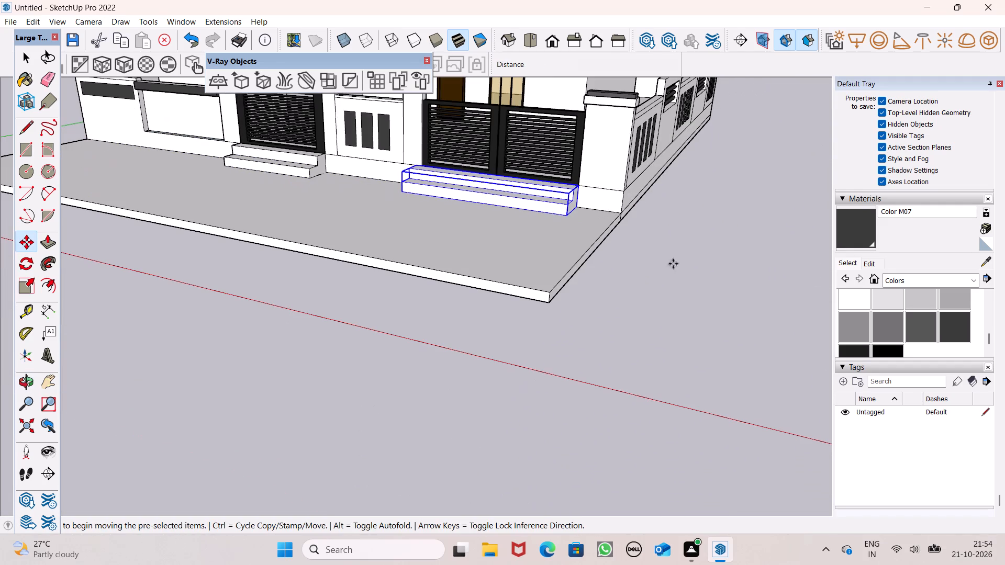
key(space)
click(683, 286)
Explode the stair group in front of the double gate.
scroll(542, 187, down, 4)
middle_drag(486, 202, 618, 258)
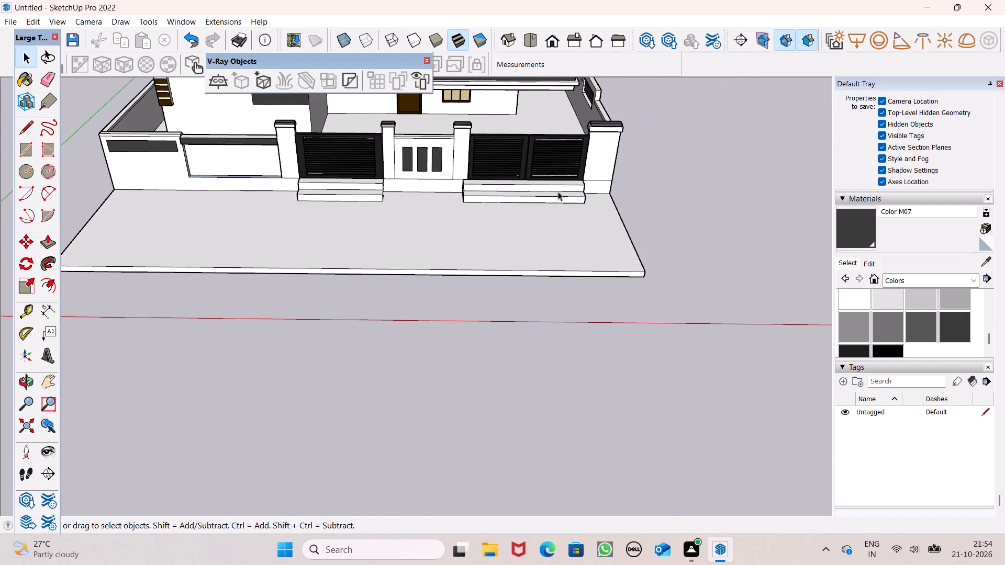
scroll(558, 191, up, 3)
middle_drag(654, 226, 722, 217)
scroll(471, 195, up, 6)
click(435, 191)
right_click(433, 192)
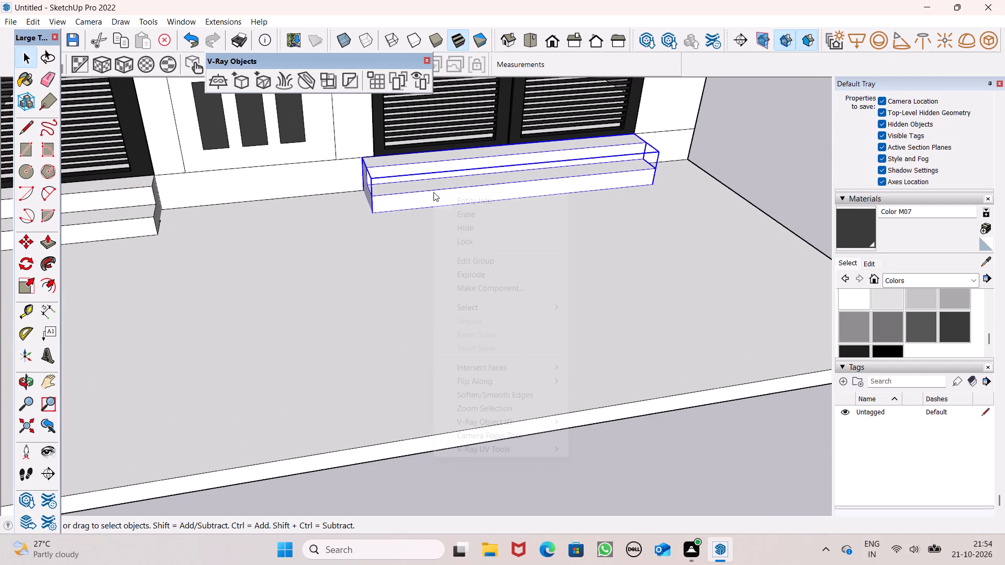
click(476, 274)
click(729, 173)
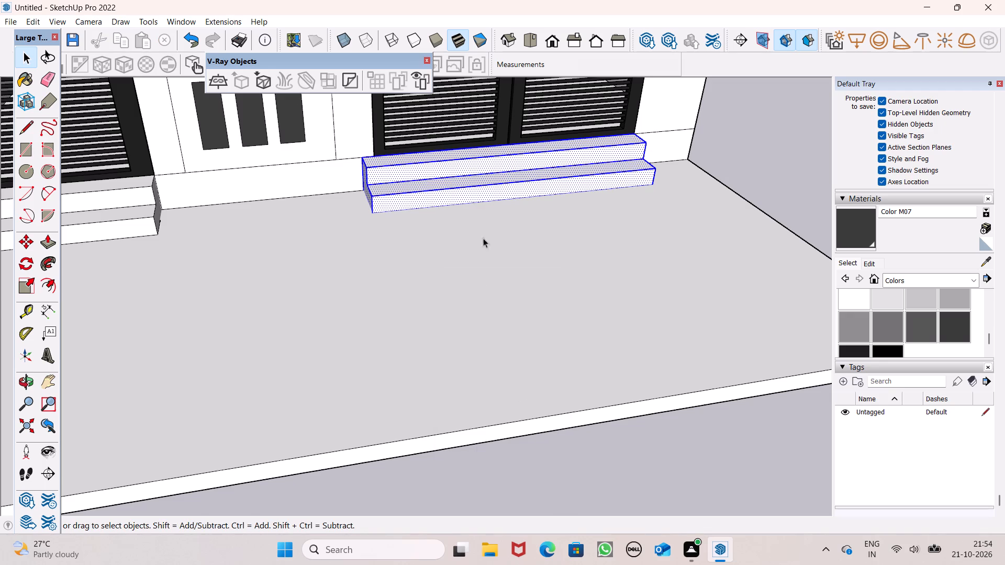
Push the end face of the double-gate stair inward a little over 7" so it sits nearer the gate's edge beside the middle wall.
middle_drag(460, 244, 658, 280)
scroll(392, 210, up, 6)
middle_drag(344, 210, 412, 229)
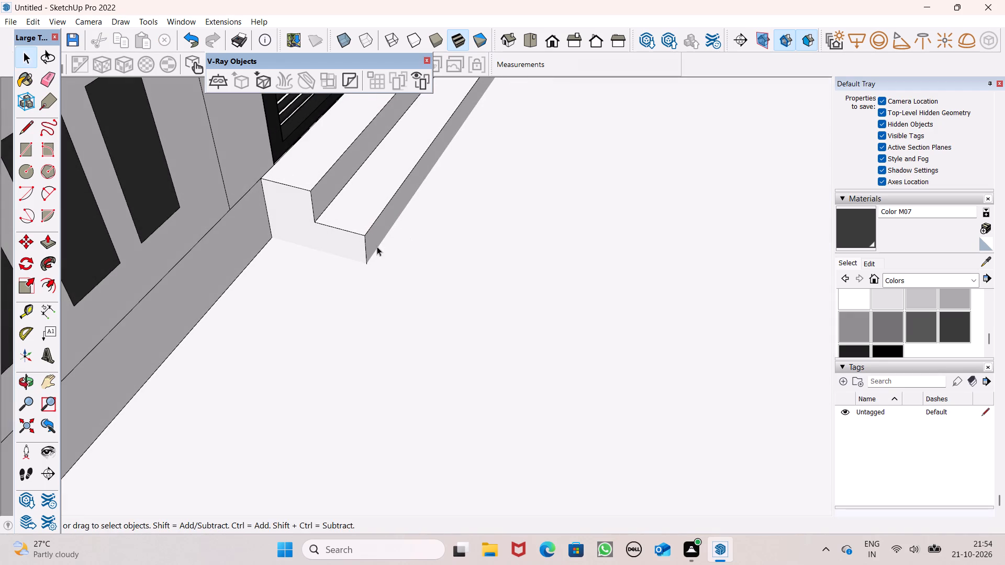
click(49, 235)
scroll(225, 218, up, 4)
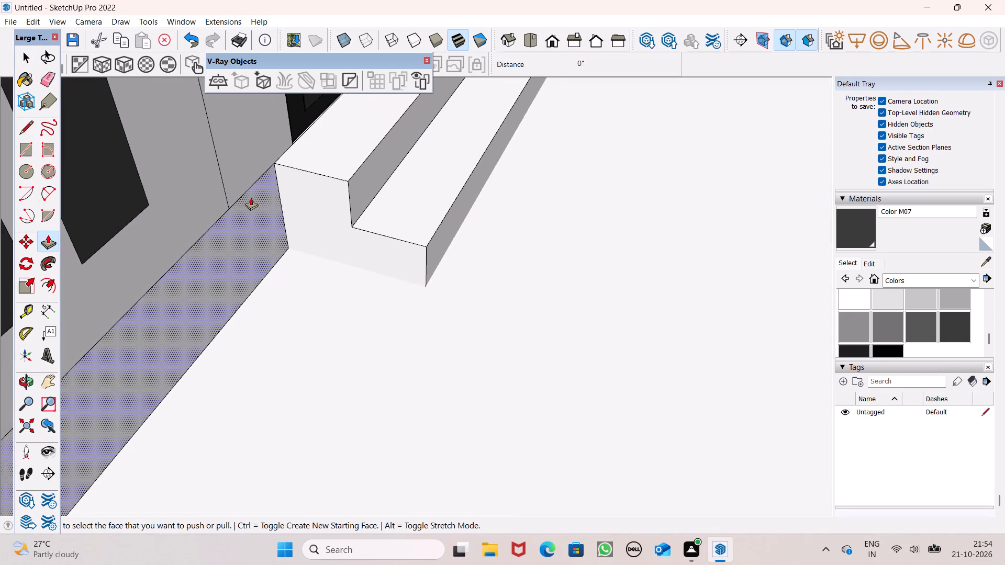
scroll(251, 197, up, 1)
drag(295, 198, 308, 173)
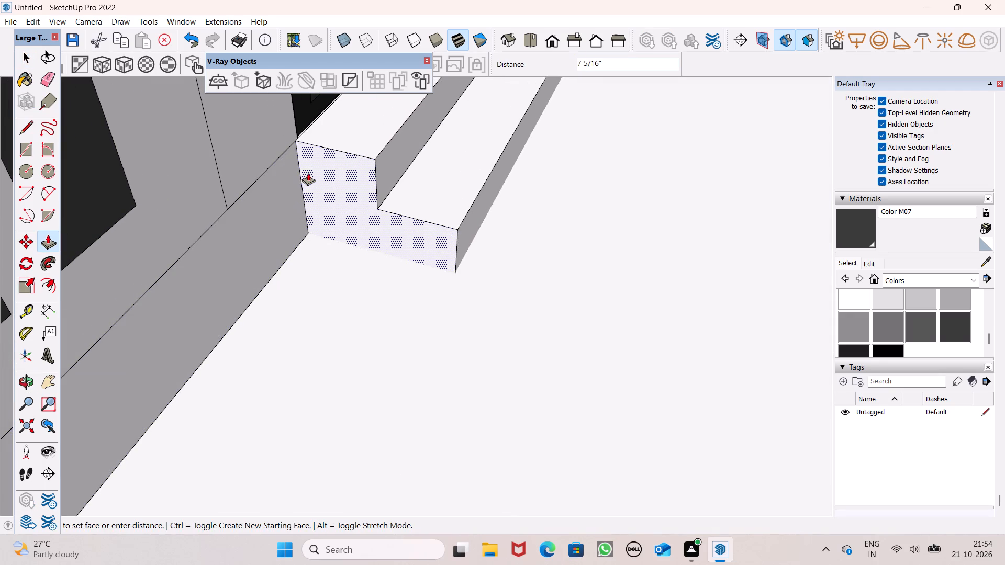
drag(308, 173, 310, 172)
click(310, 172)
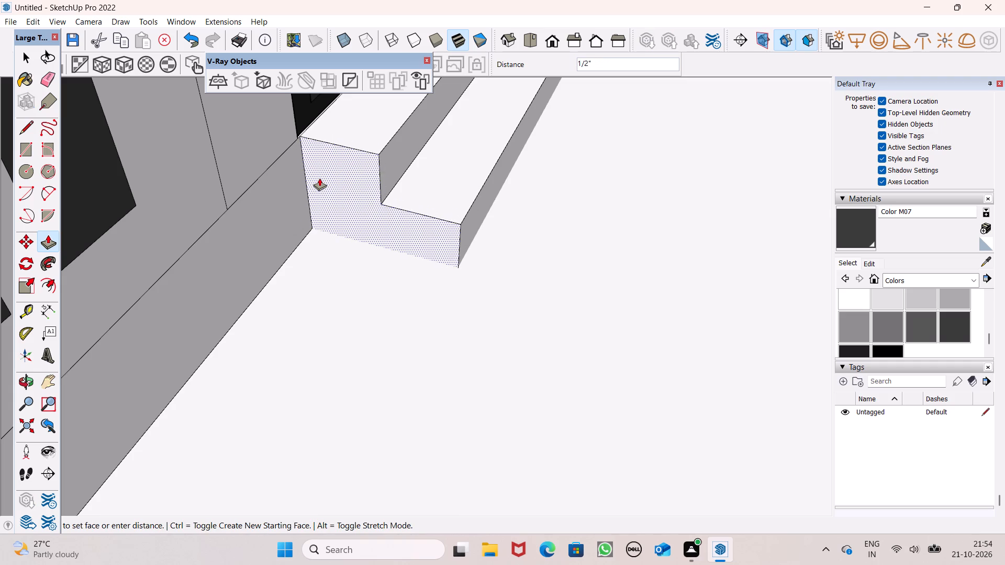
click(318, 180)
scroll(347, 205, down, 7)
key(space)
Examine both entrance stairs along the compound wall and paved platform from farther away.
scroll(397, 222, down, 6)
middle_drag(425, 262, 413, 265)
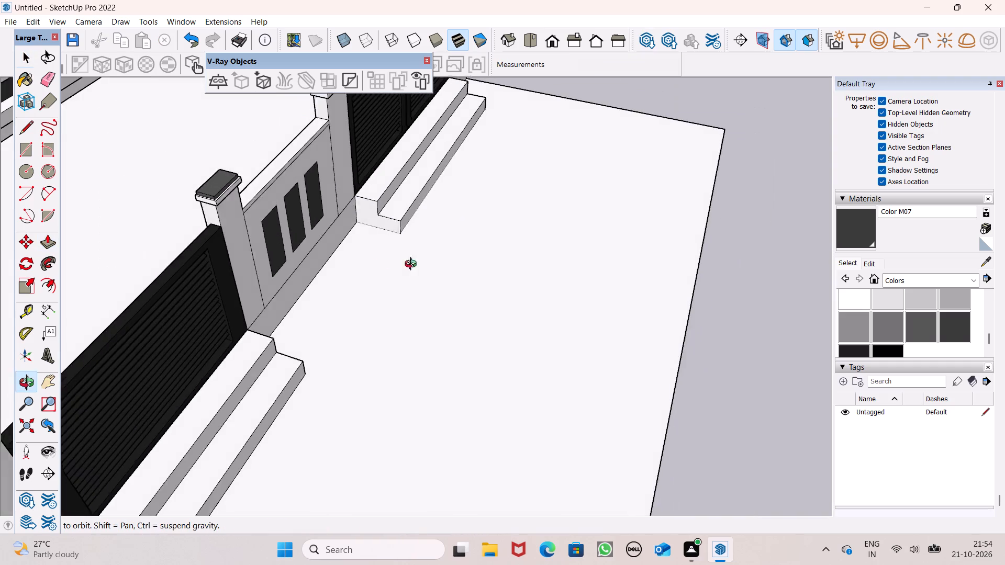
middle_drag(413, 265, 280, 235)
scroll(280, 229, down, 6)
click(634, 216)
scroll(636, 218, down, 4)
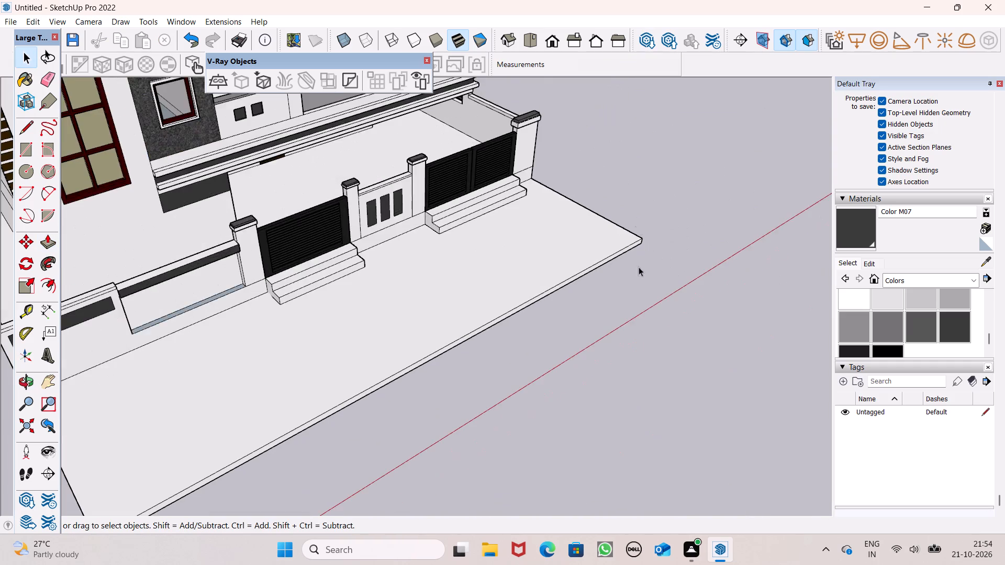
middle_drag(638, 280, 527, 299)
scroll(626, 206, down, 2)
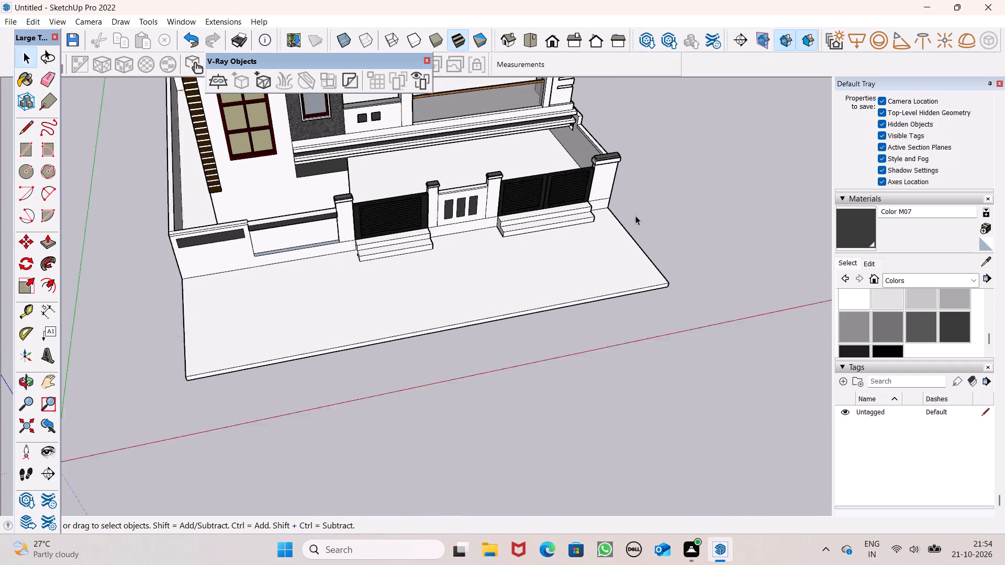
scroll(635, 216, down, 1)
middle_drag(674, 244, 587, 228)
scroll(613, 231, down, 4)
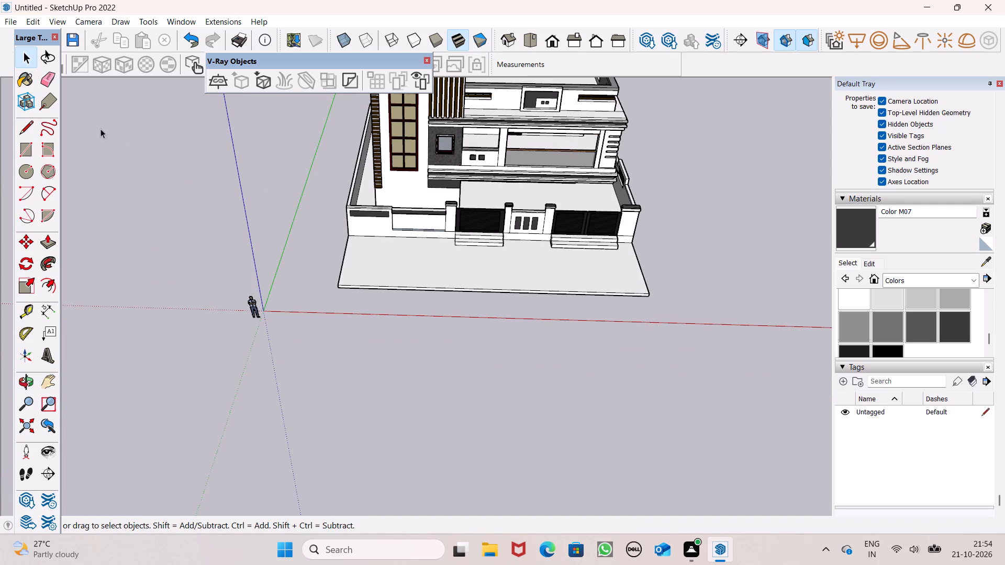
Draw a rectangle about 11' 9 1/4" by 3' 8" on the platform against the wall between the two stairs.
click(24, 143)
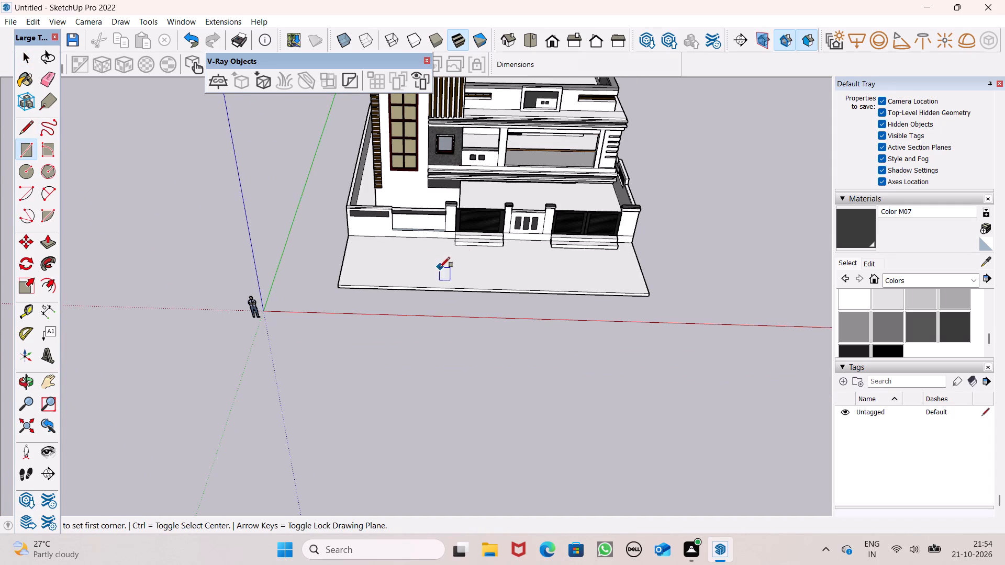
scroll(504, 255, up, 6)
scroll(656, 252, up, 8)
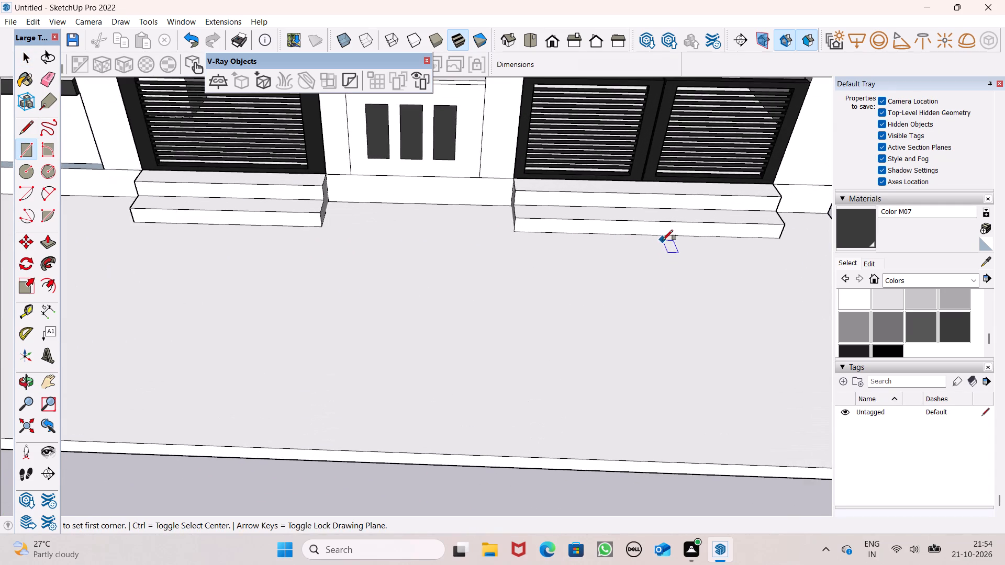
scroll(642, 244, up, 1)
scroll(610, 233, down, 3)
scroll(411, 220, up, 6)
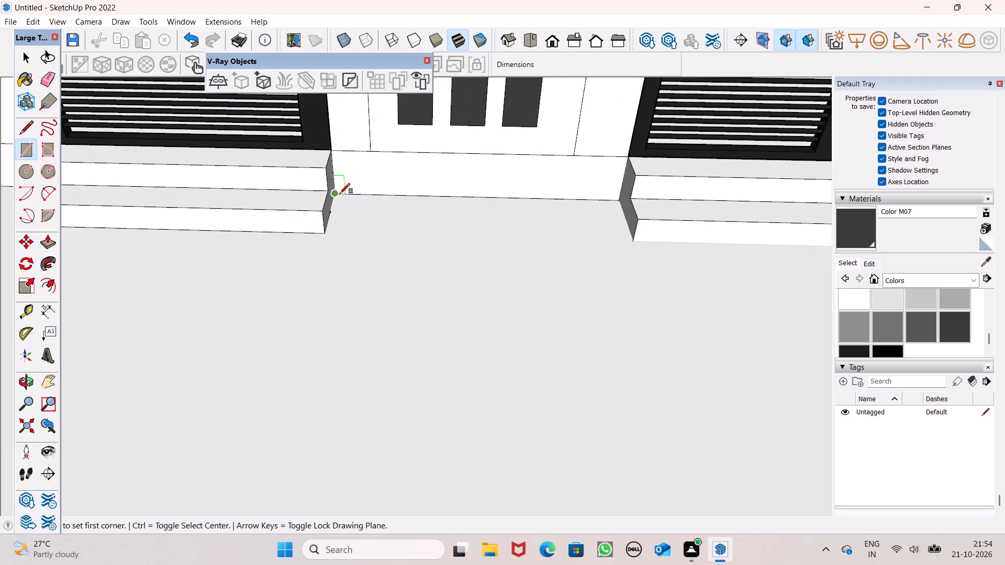
click(340, 194)
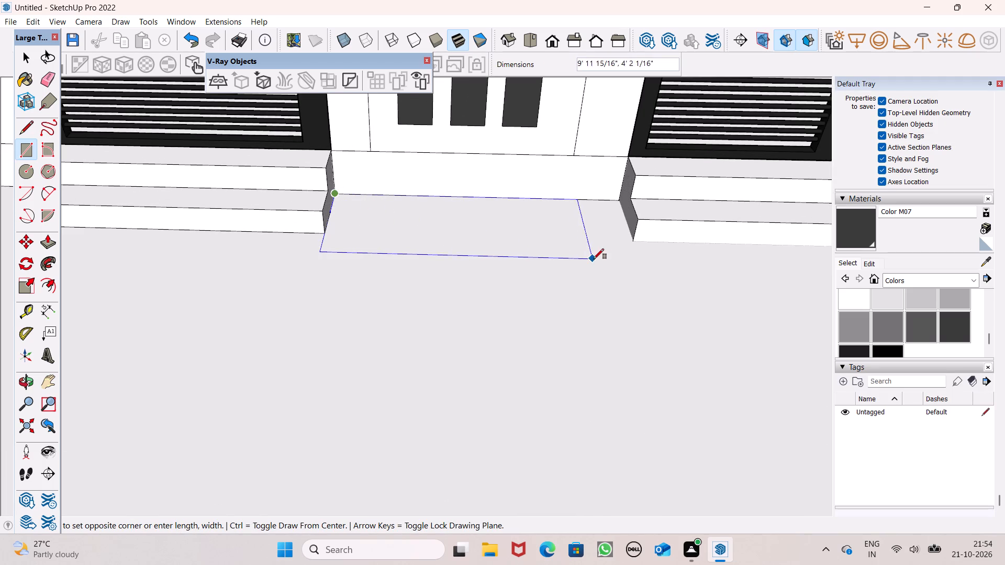
click(636, 252)
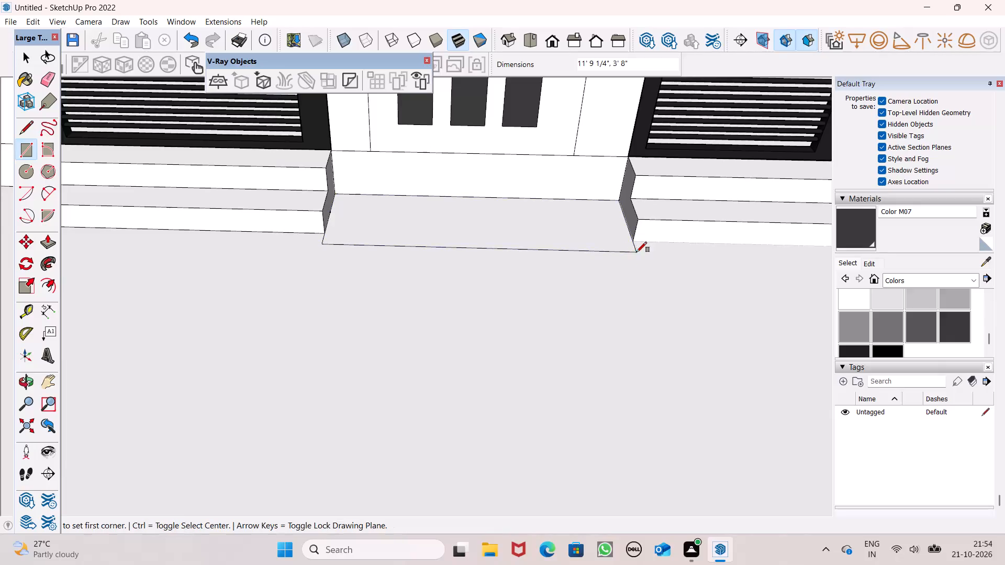
scroll(581, 227, down, 3)
middle_drag(582, 255, 578, 263)
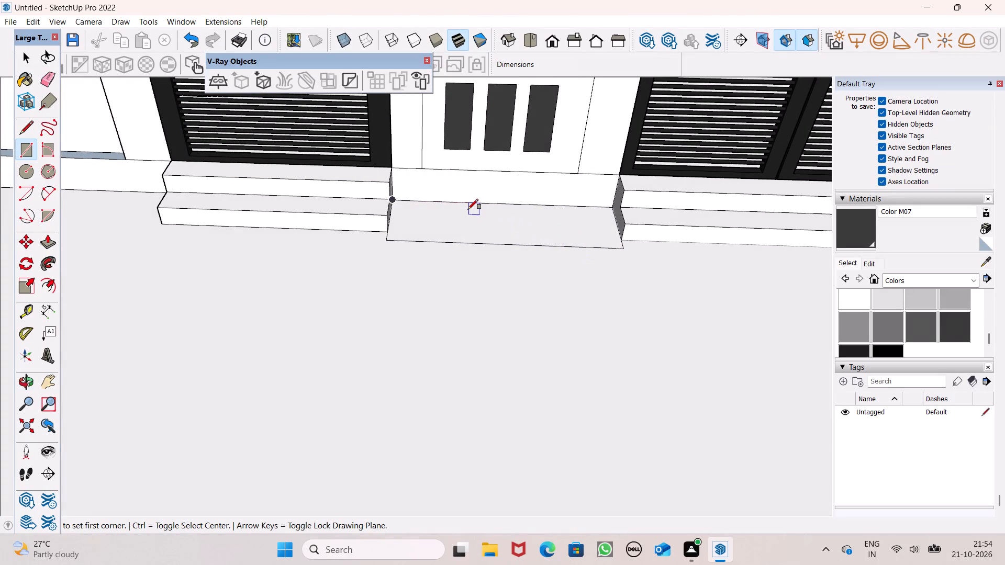
key(space)
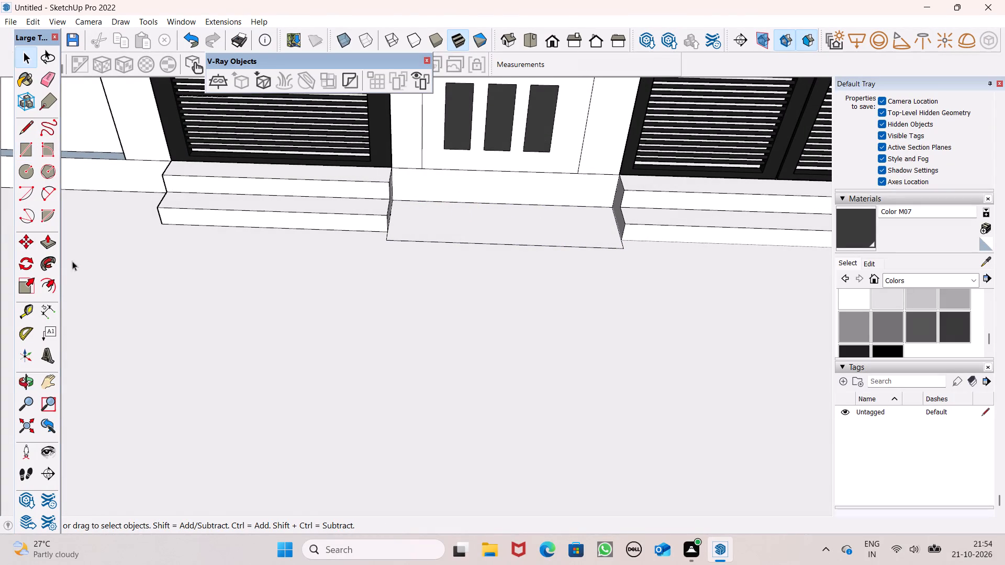
Offset the rectangle's outline slightly inward to form a thin border for a planter box.
drag(49, 288, 59, 283)
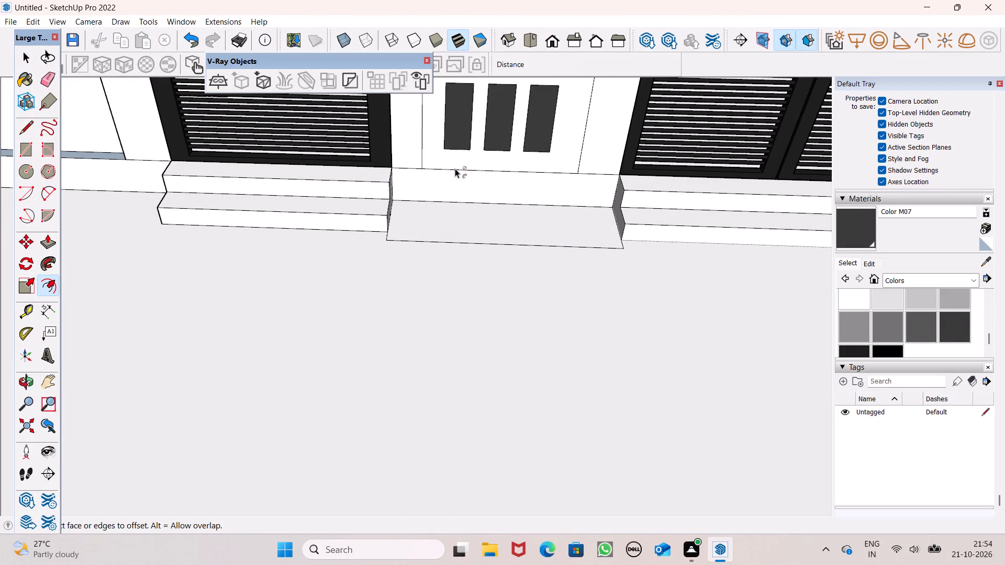
scroll(455, 168, up, 3)
scroll(462, 168, down, 2)
middle_drag(486, 183, 486, 208)
scroll(486, 201, up, 2)
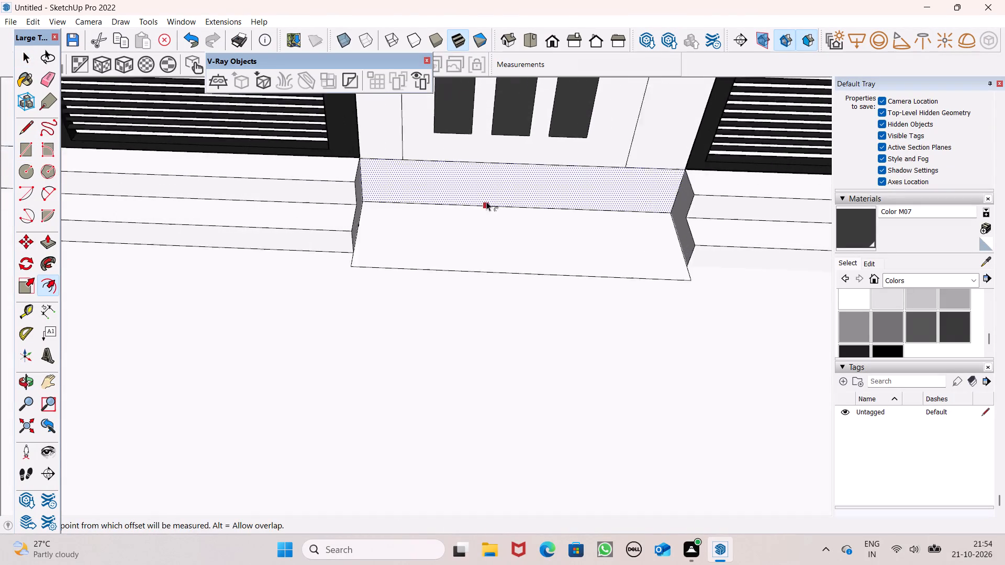
scroll(486, 201, up, 1)
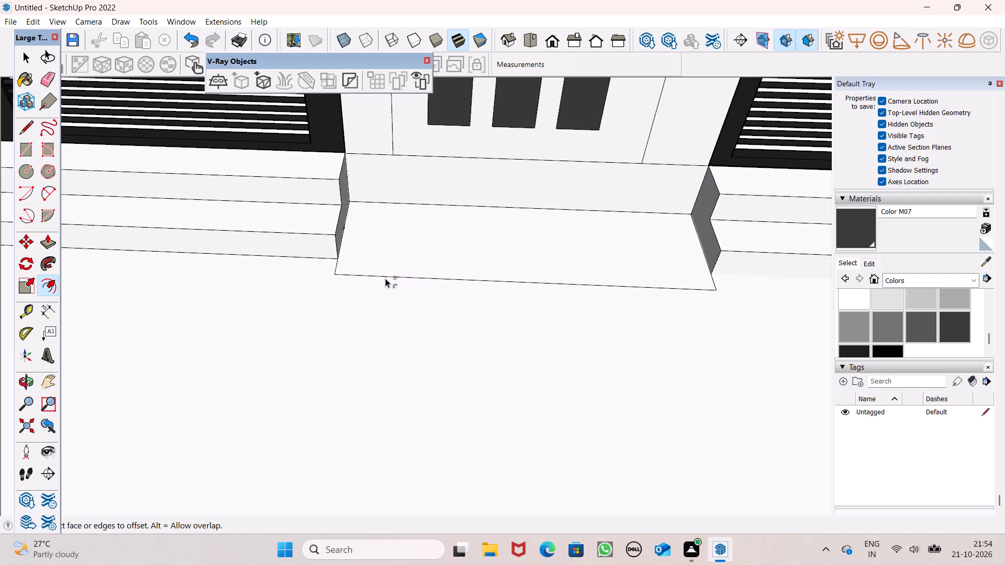
drag(391, 274, 397, 272)
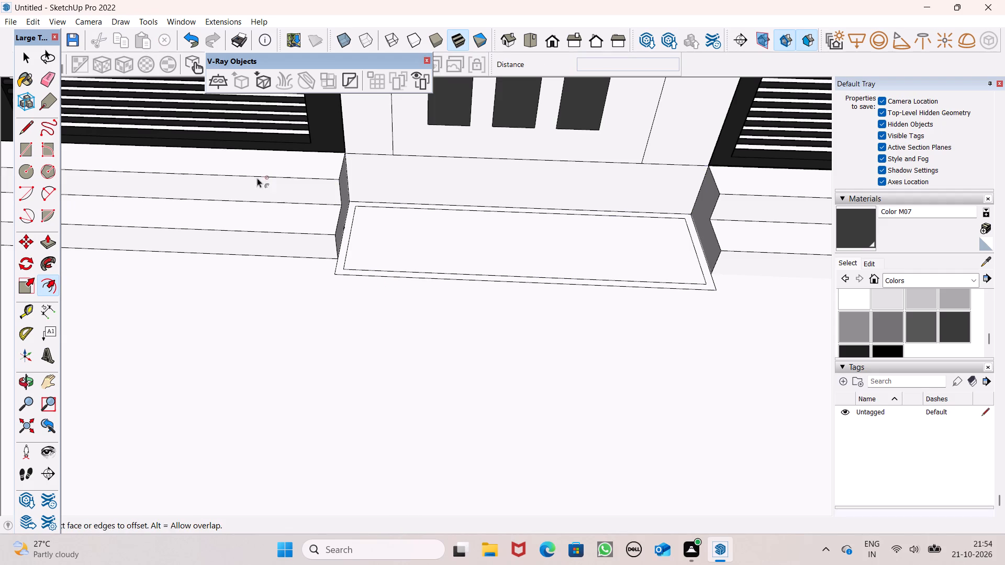
Raise the rectangle's thin border about 9 13/16" to form the planter walls between the stairs.
click(44, 245)
scroll(266, 153, down, 3)
scroll(522, 145, down, 2)
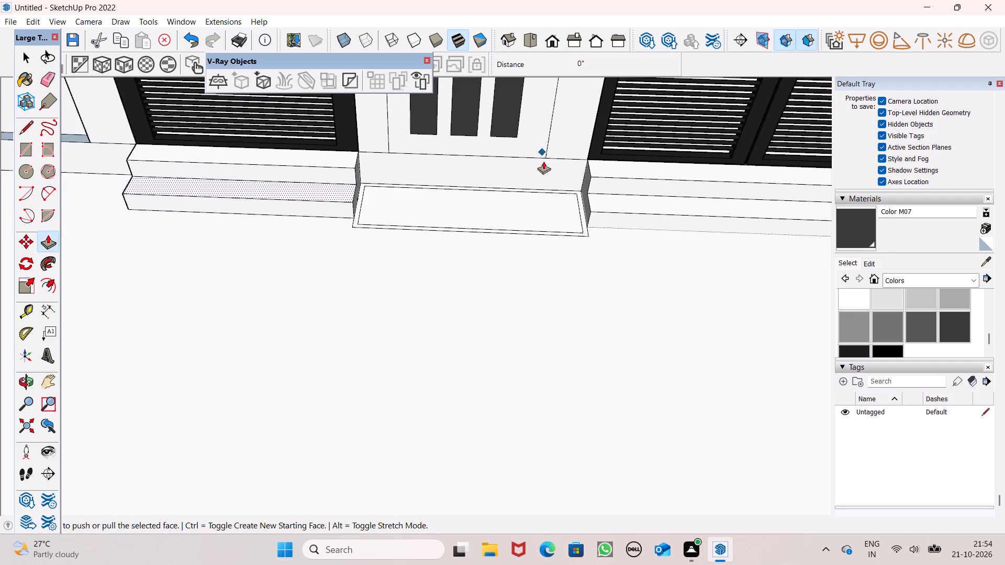
middle_drag(545, 165, 600, 230)
scroll(413, 177, up, 5)
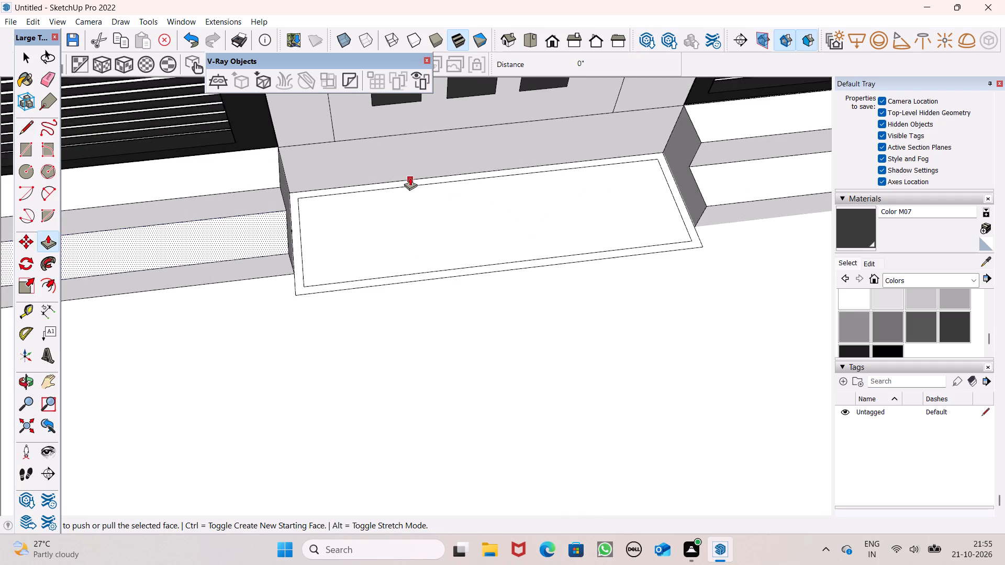
scroll(410, 177, up, 1)
scroll(409, 180, down, 2)
scroll(425, 227, up, 5)
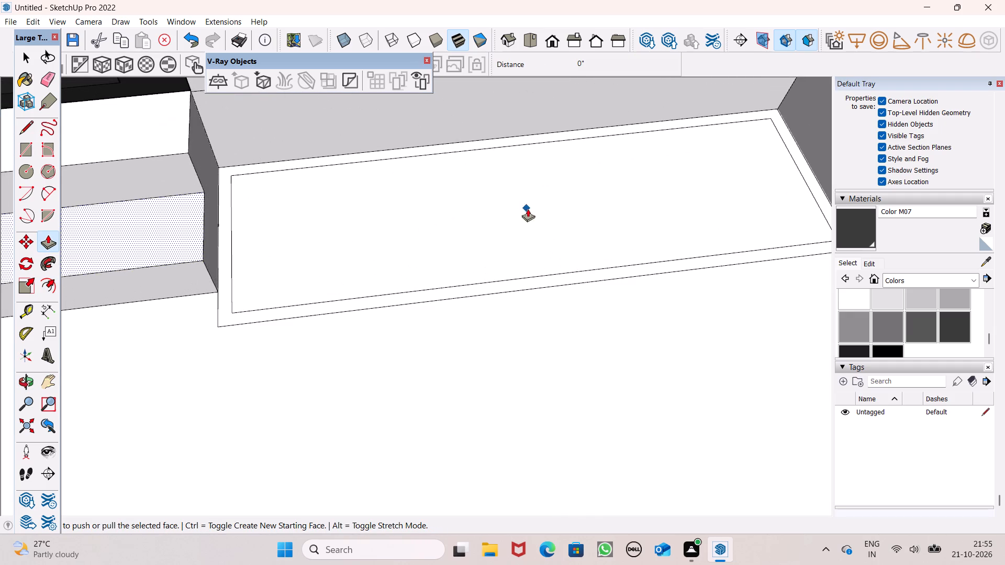
scroll(529, 209, down, 4)
scroll(386, 281, up, 5)
scroll(493, 201, down, 6)
scroll(388, 236, up, 4)
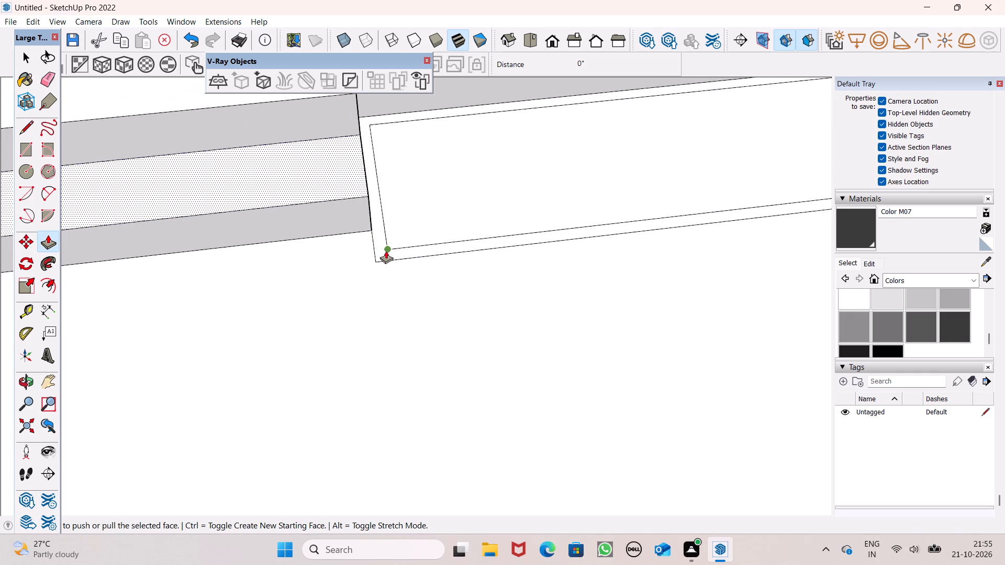
key(space)
click(381, 253)
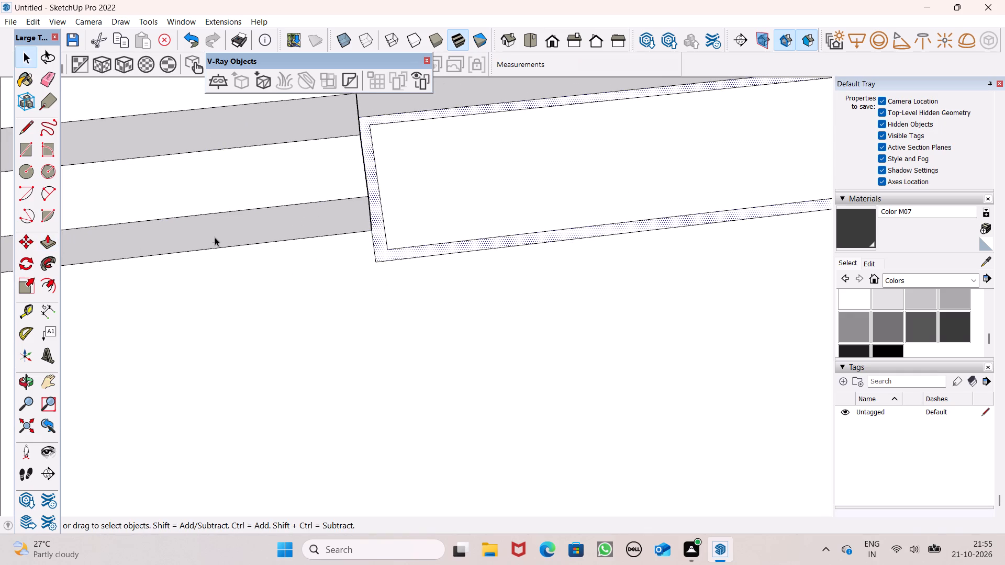
drag(44, 248, 51, 246)
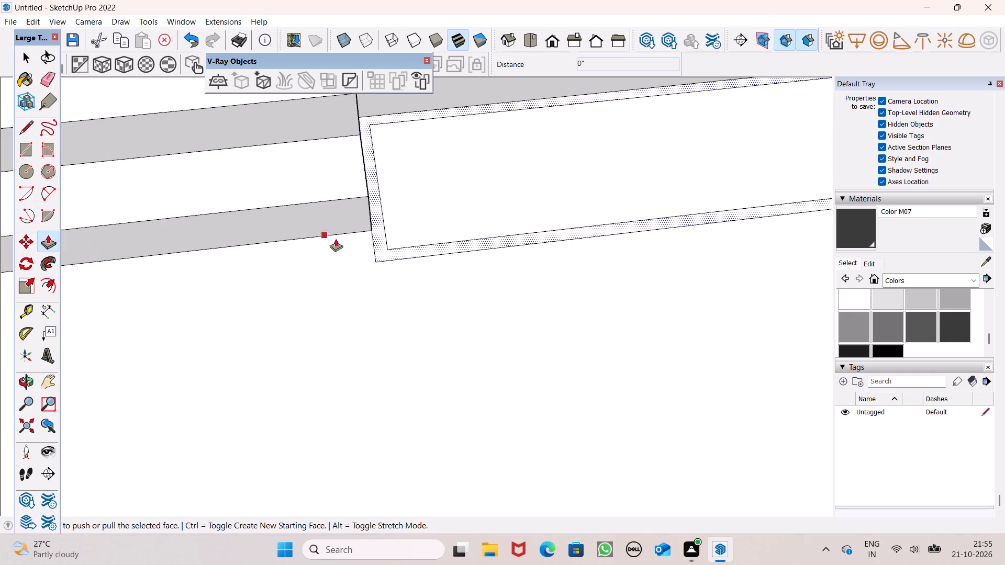
drag(378, 247, 384, 230)
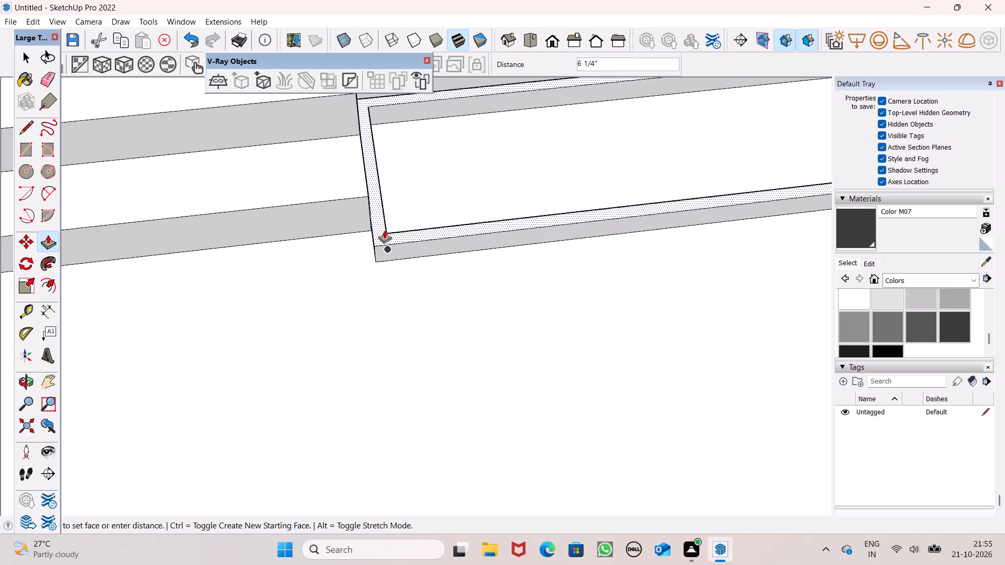
drag(384, 230, 385, 230)
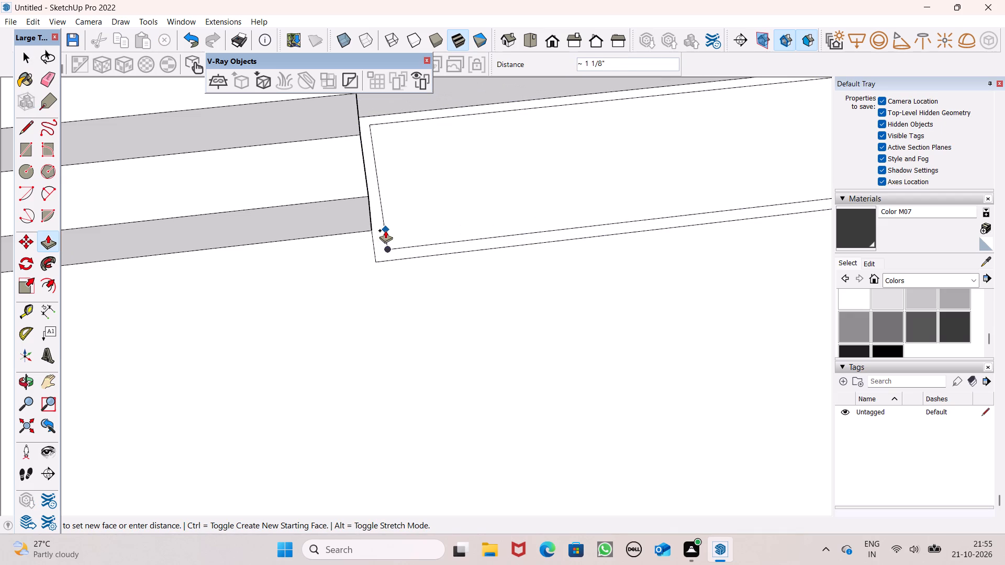
drag(385, 230, 386, 232)
drag(385, 240, 380, 213)
scroll(349, 152, down, 6)
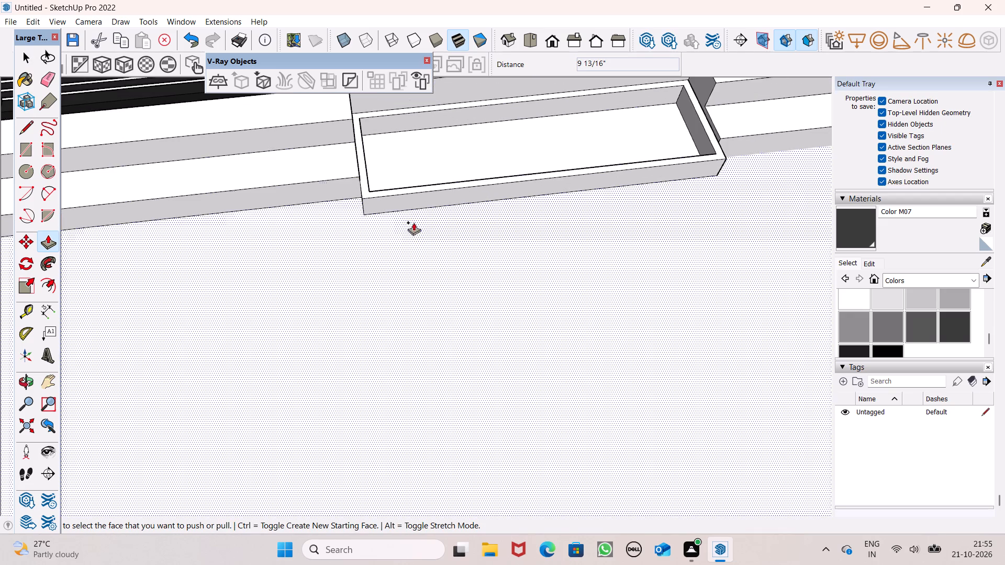
scroll(382, 169, down, 4)
middle_drag(456, 224, 385, 224)
key(space)
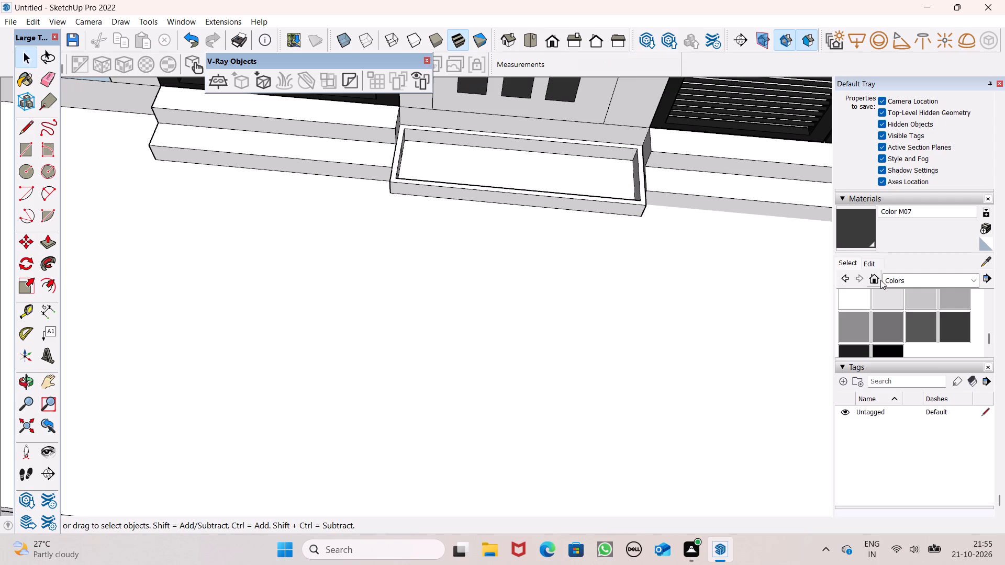
Paint the planter's front face with Concrete Block Retaining Gray from the landscaping and fencing materials.
click(935, 273)
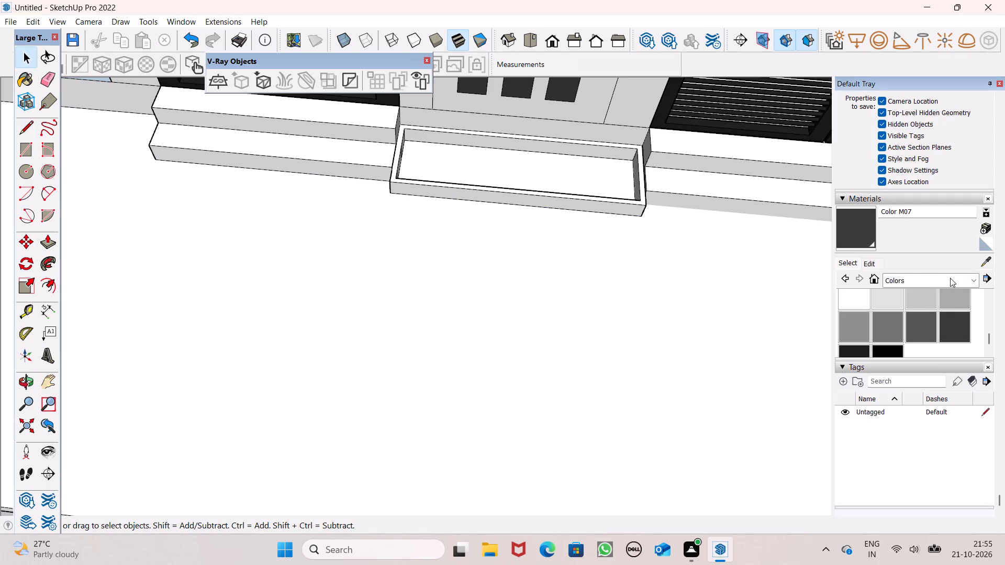
click(958, 283)
click(965, 355)
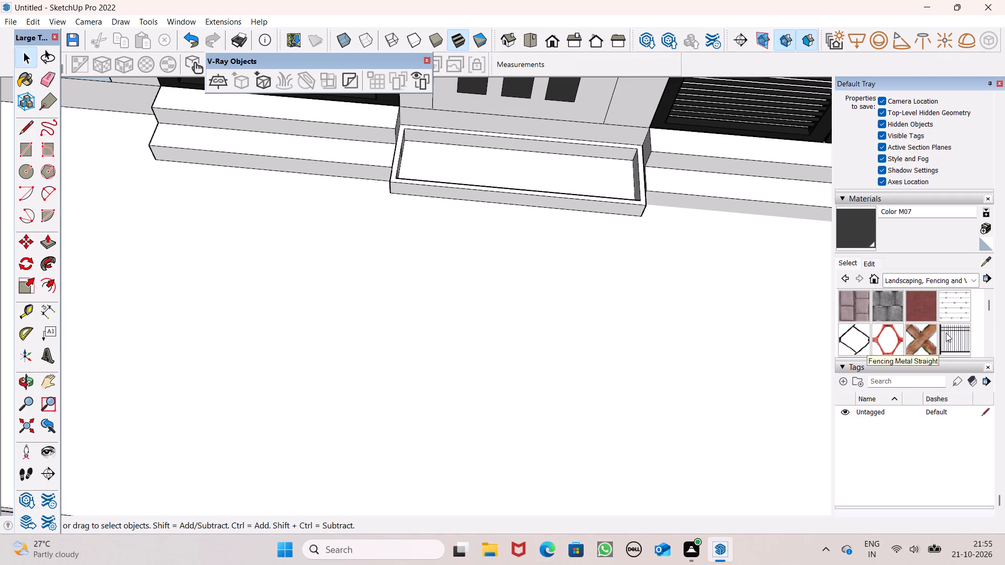
scroll(941, 328, down, 1)
scroll(940, 325, up, 1)
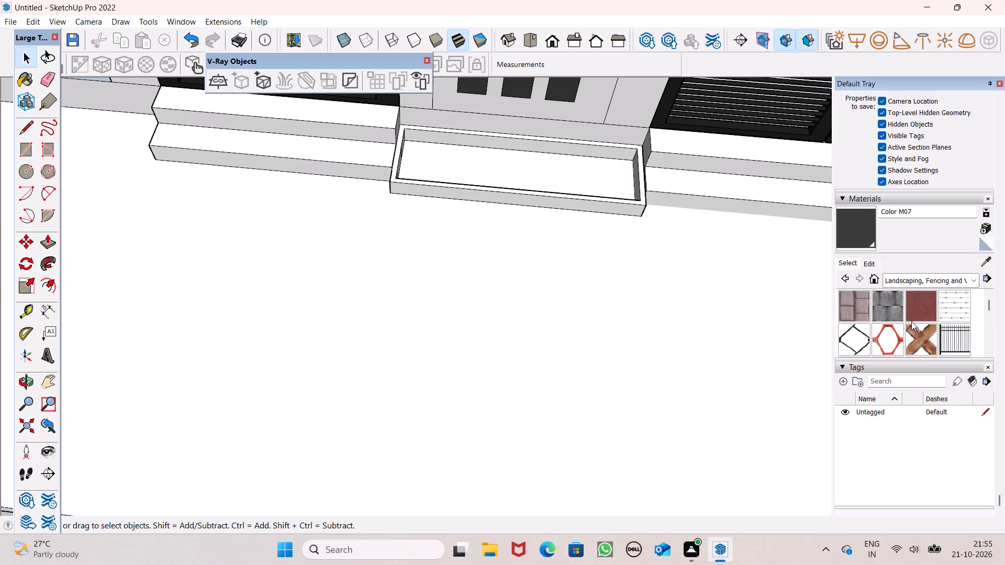
click(886, 312)
scroll(539, 246, up, 2)
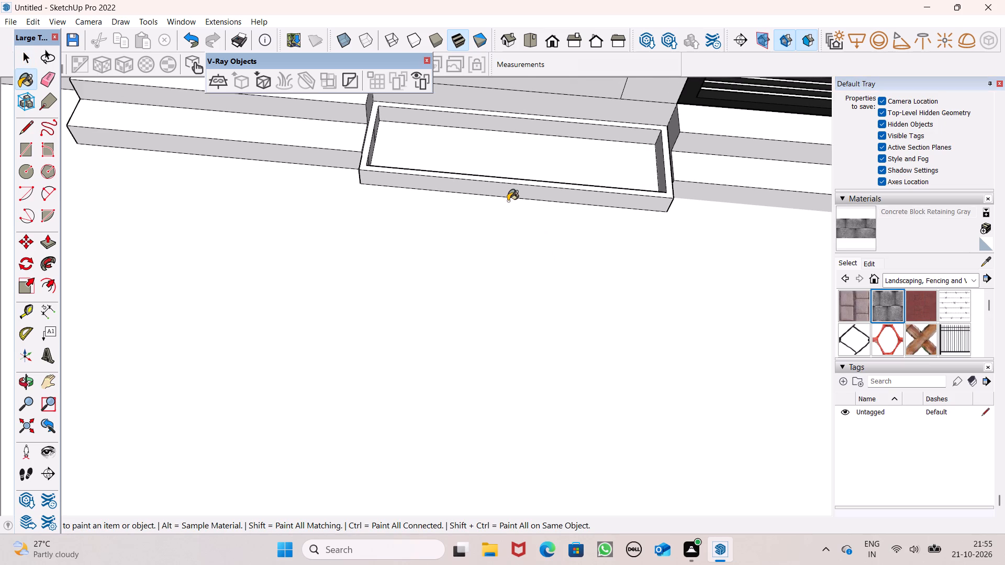
scroll(508, 201, down, 2)
middle_drag(512, 200, 564, 142)
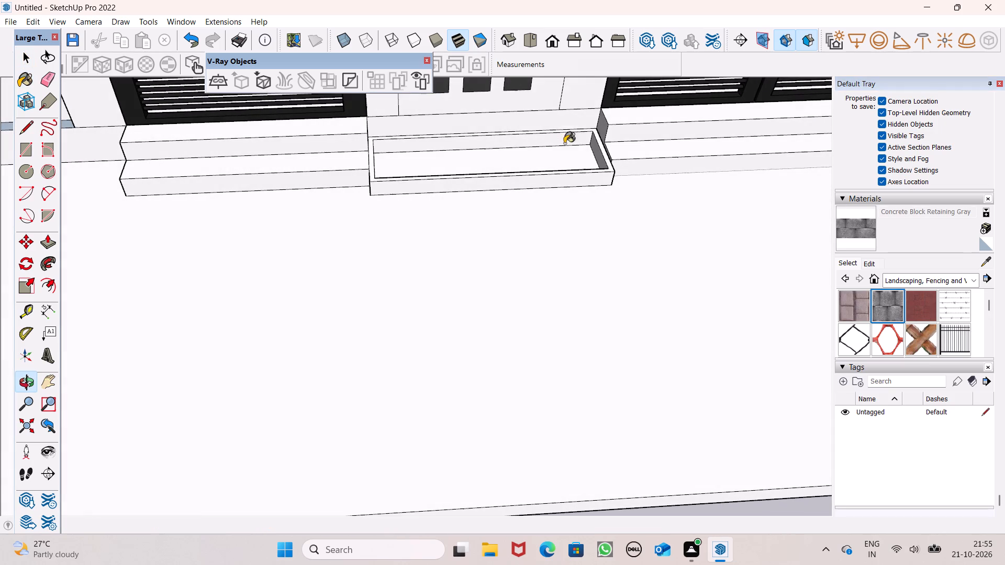
scroll(479, 178, up, 5)
click(404, 190)
middle_drag(377, 195, 515, 188)
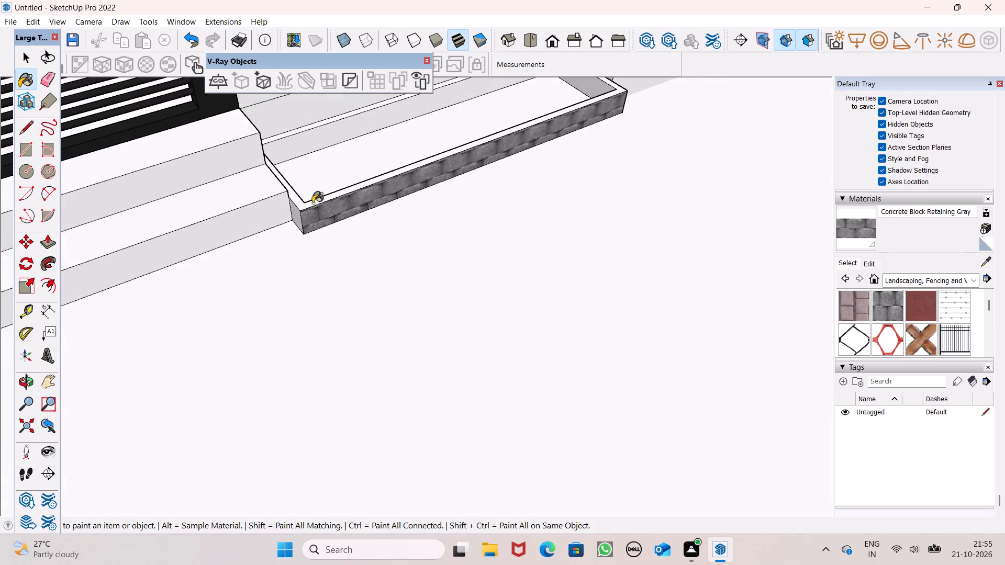
Paint the exposed end faces at both sides of the planter with the same Concrete Block Retaining Gray as its front.
scroll(305, 204, up, 4)
click(308, 213)
scroll(315, 196, down, 3)
middle_drag(408, 199, 266, 206)
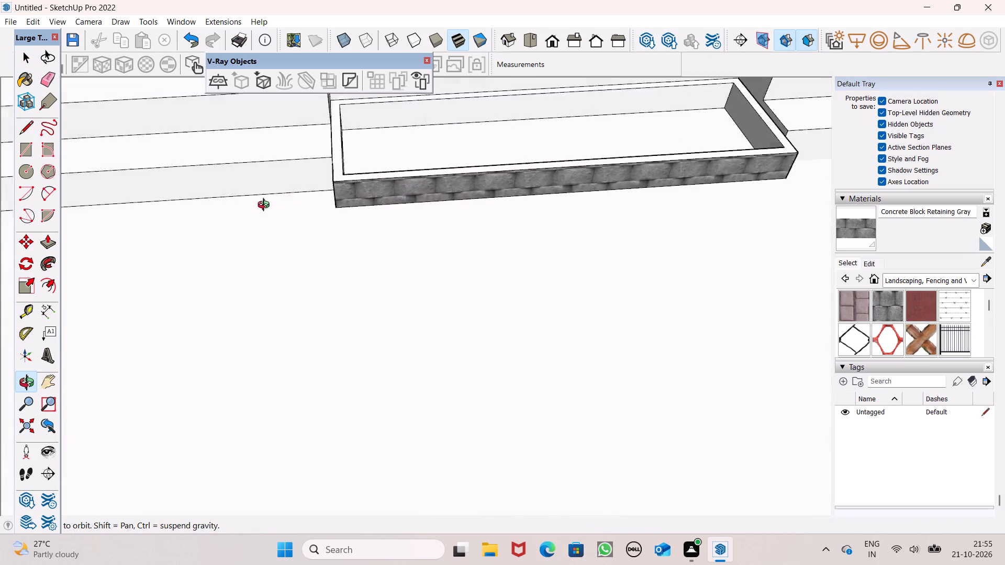
middle_drag(266, 206, 238, 201)
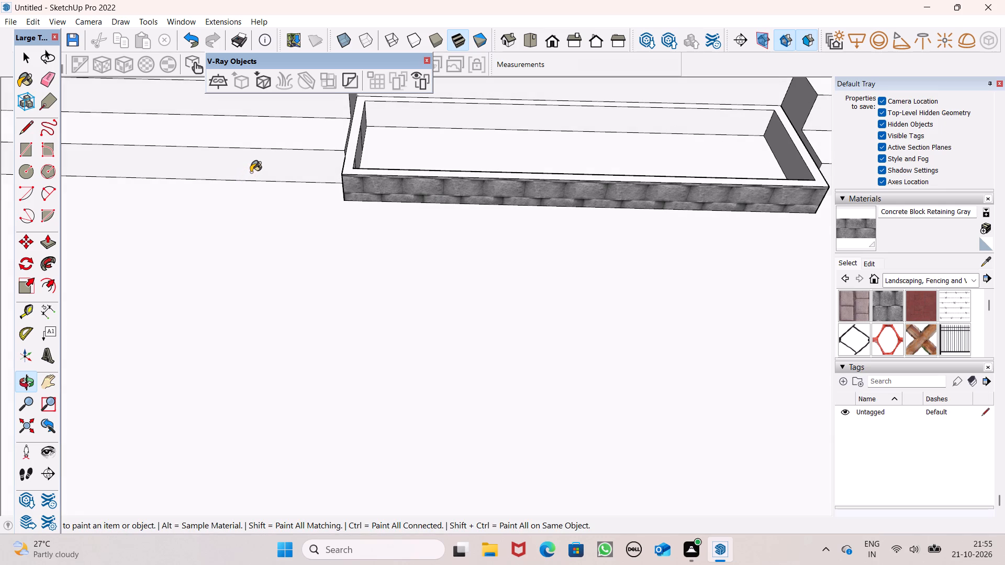
scroll(467, 177, down, 2)
scroll(628, 183, down, 1)
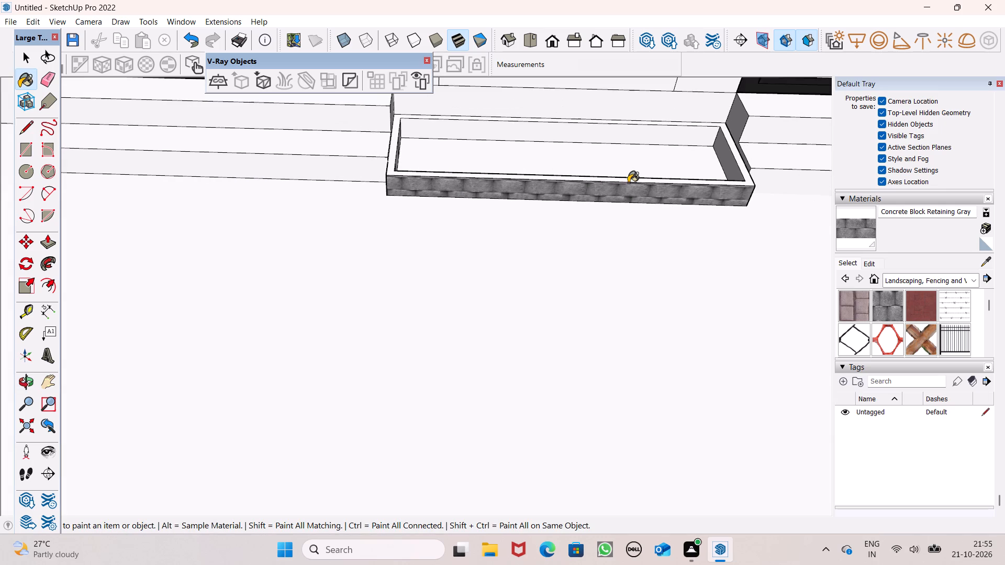
middle_drag(694, 200, 577, 174)
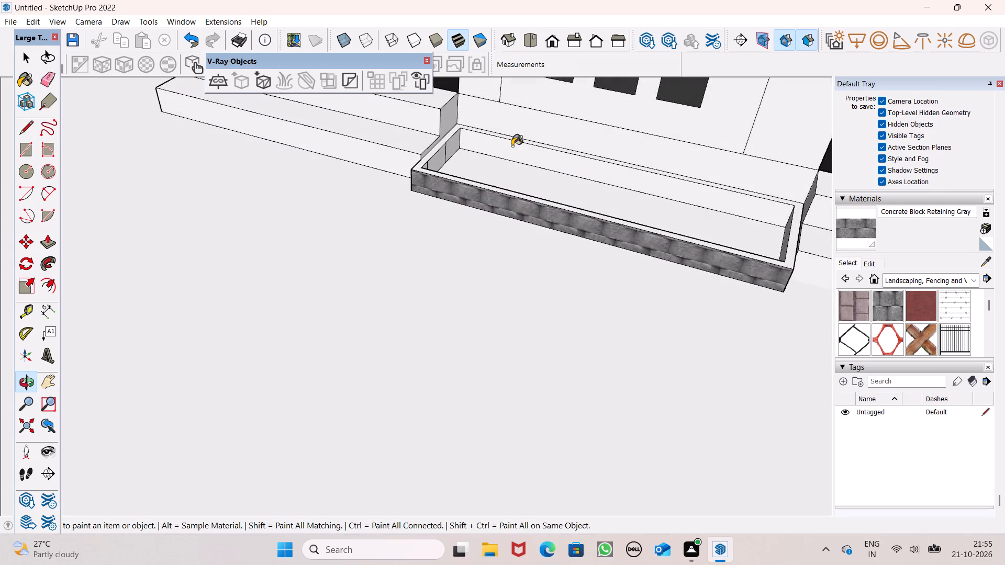
scroll(510, 146, down, 3)
scroll(729, 221, up, 6)
middle_drag(707, 246, 616, 222)
scroll(616, 222, up, 1)
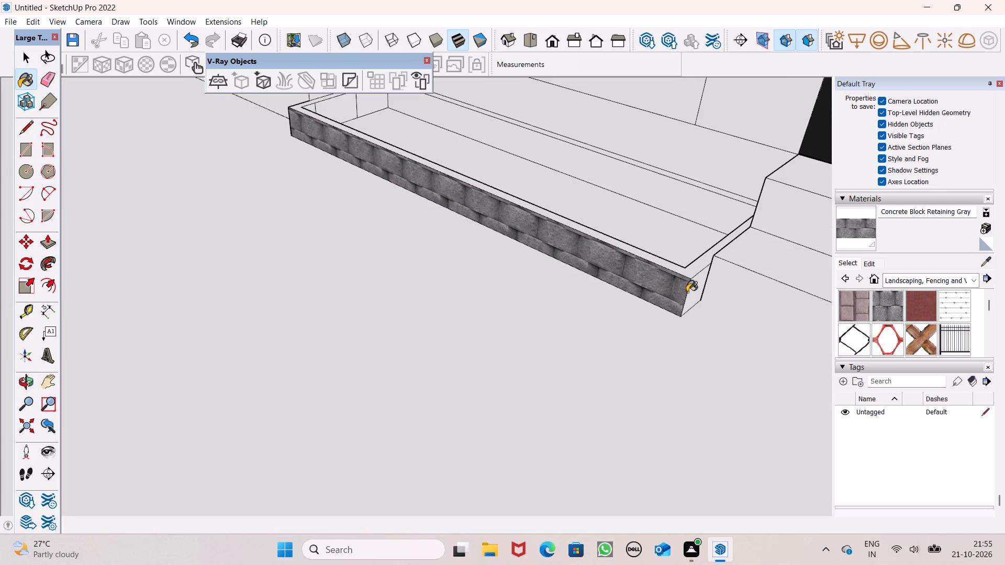
click(688, 290)
click(702, 291)
scroll(696, 277, down, 5)
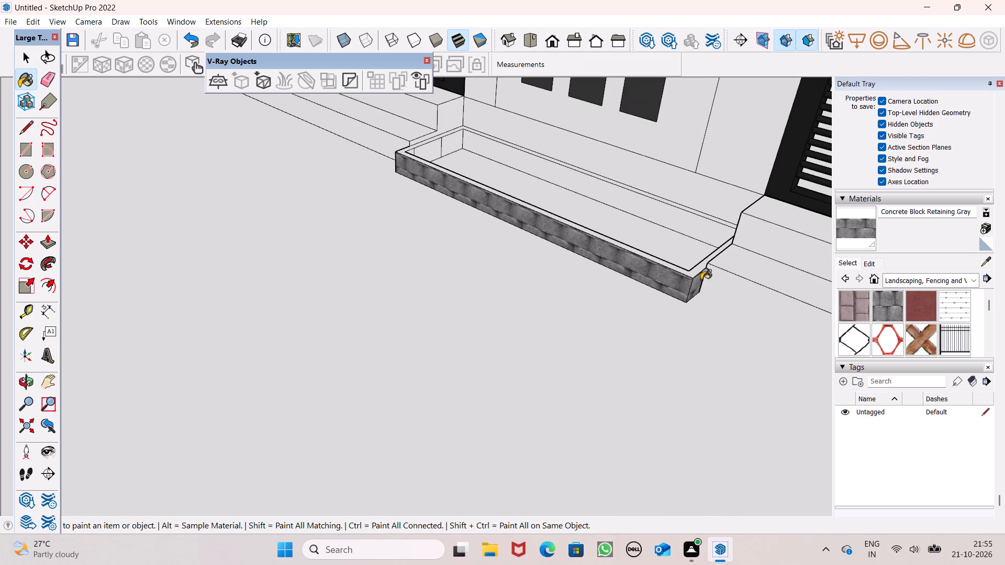
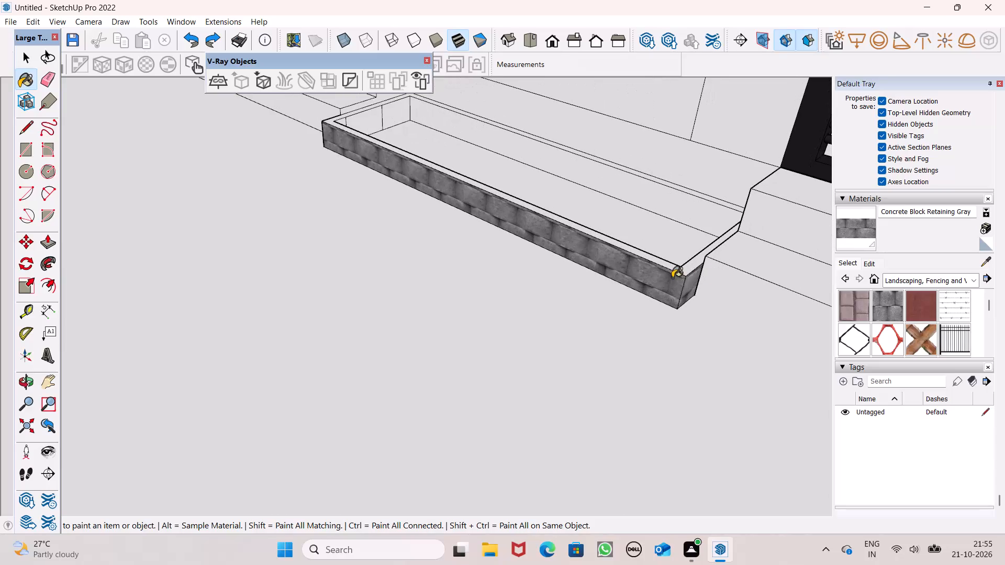
Paint the planter's inner floor with Pea Gravel from the landscaping and fencing materials.
scroll(679, 278, down, 4)
scroll(505, 262, down, 5)
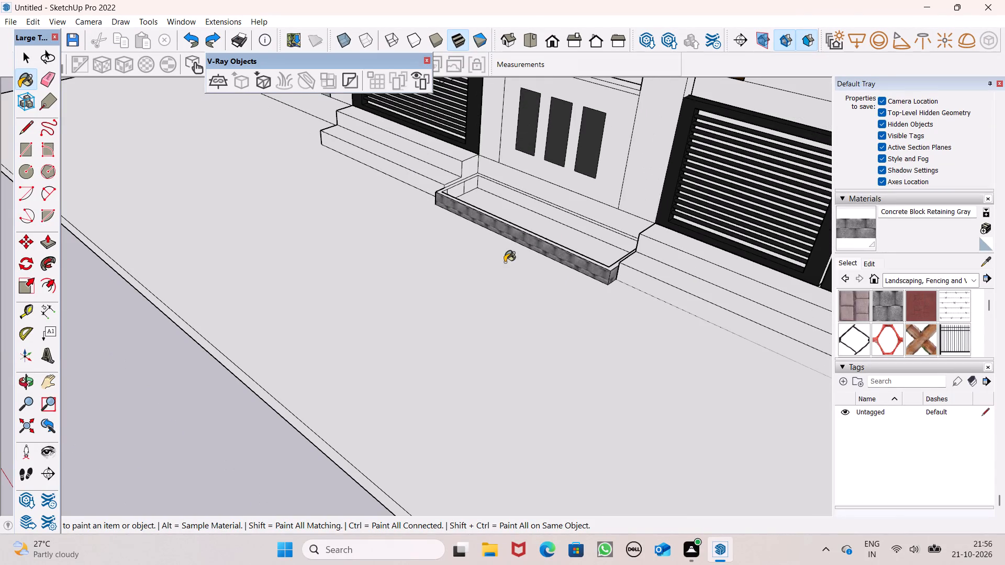
key(space)
scroll(910, 309, down, 4)
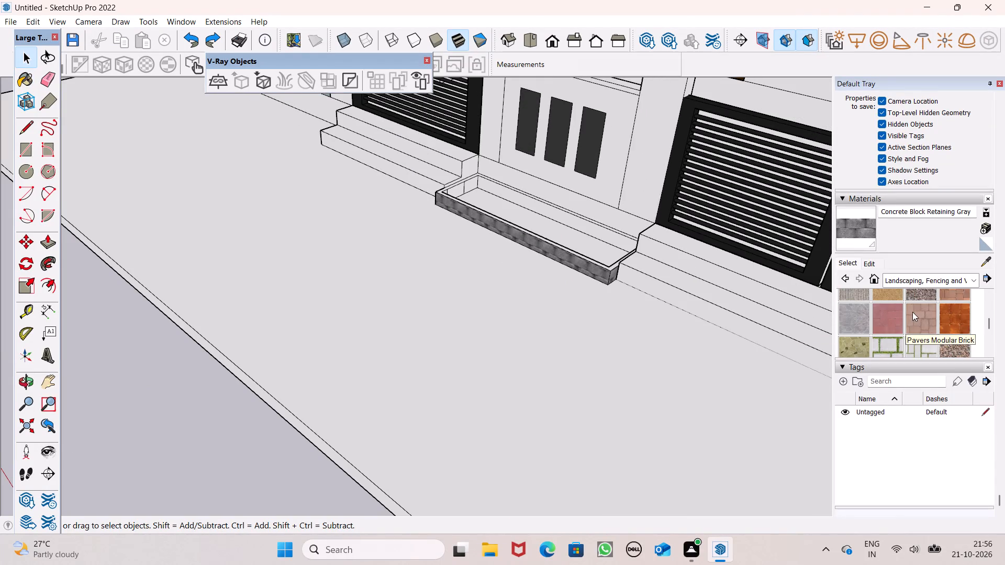
scroll(918, 314, down, 2)
scroll(918, 314, up, 1)
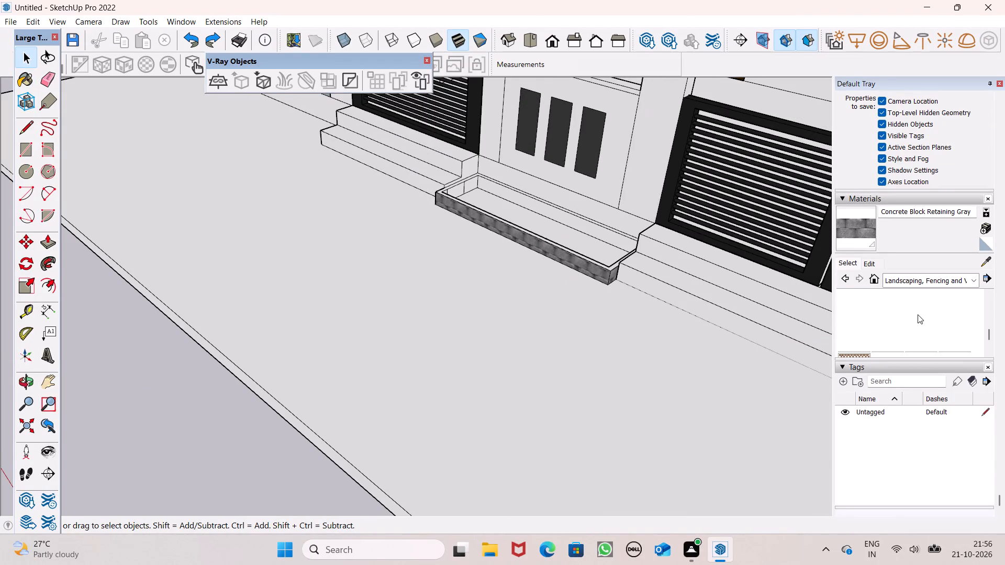
scroll(927, 317, up, 1)
click(951, 300)
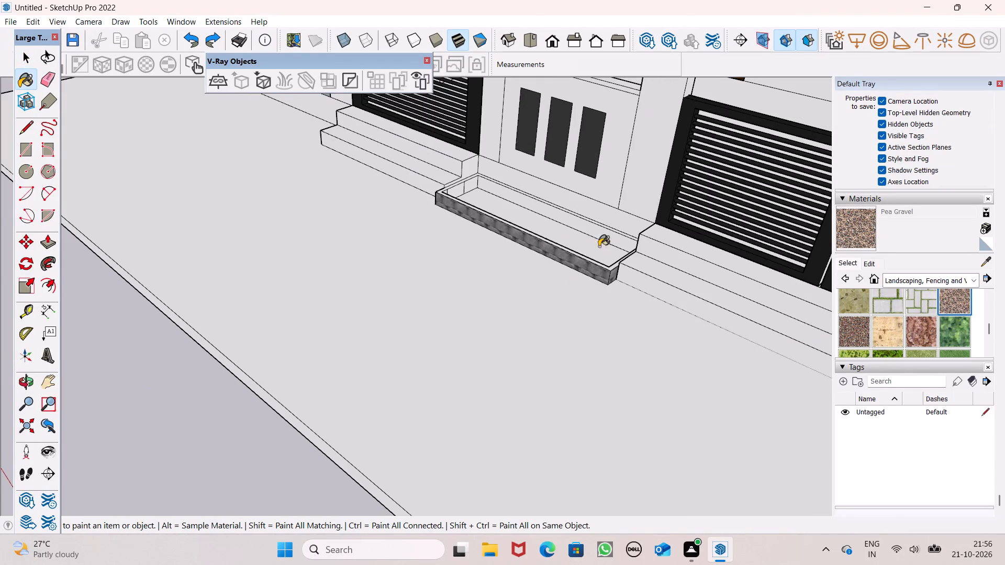
scroll(573, 246, up, 4)
click(567, 242)
Paint the planter's inner back wall and the divided panels of one inner end wall with Vegetation Grass Artificial.
middle_drag(589, 268, 359, 275)
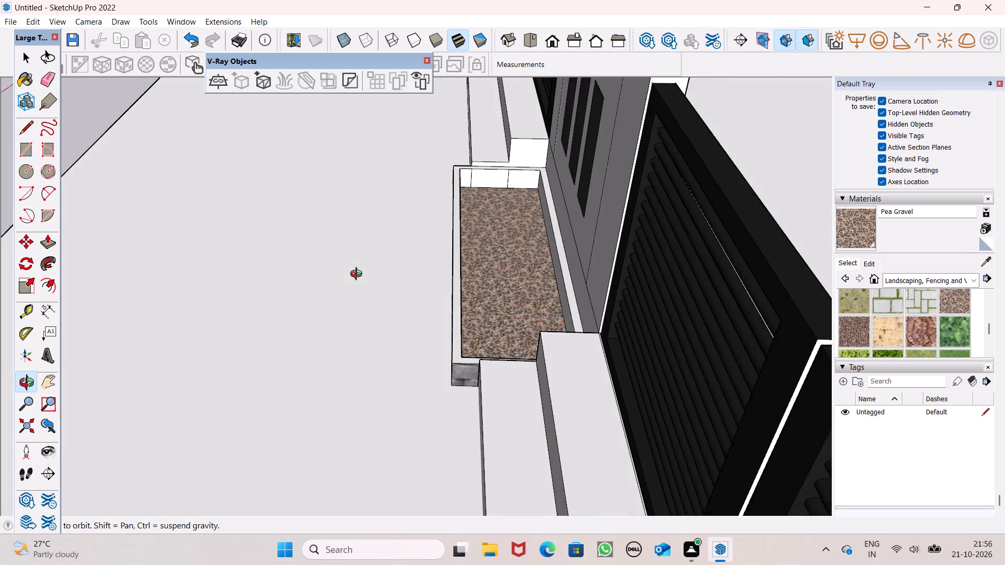
middle_drag(359, 275, 582, 215)
scroll(588, 216, up, 1)
scroll(881, 314, down, 2)
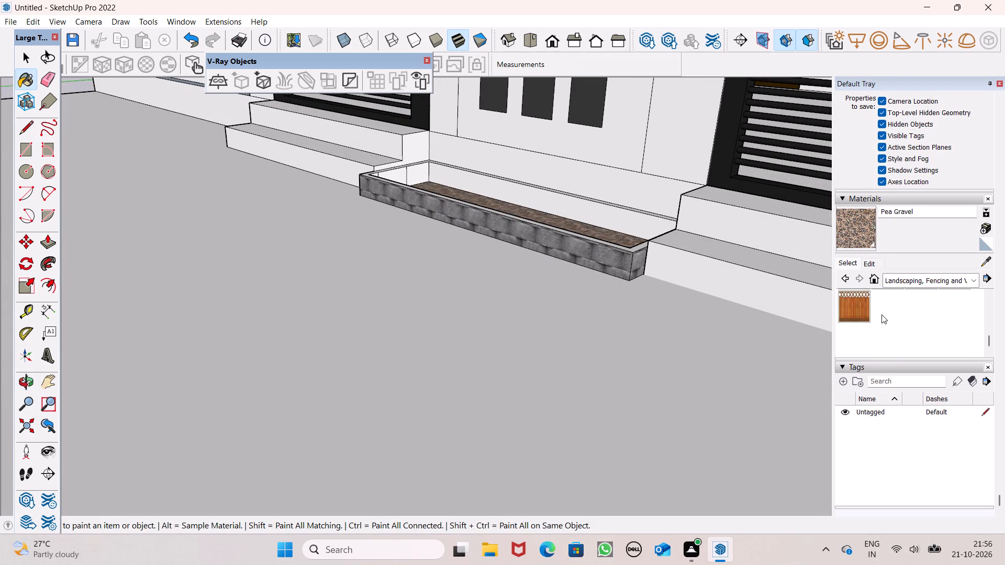
scroll(881, 314, up, 2)
scroll(881, 314, down, 1)
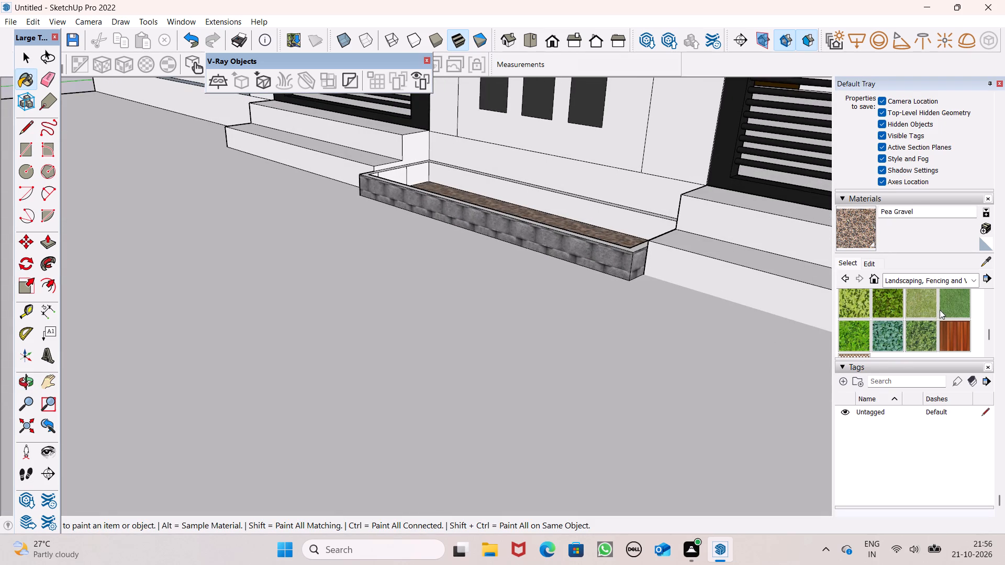
click(953, 304)
scroll(554, 199, up, 7)
click(441, 182)
scroll(334, 161, up, 4)
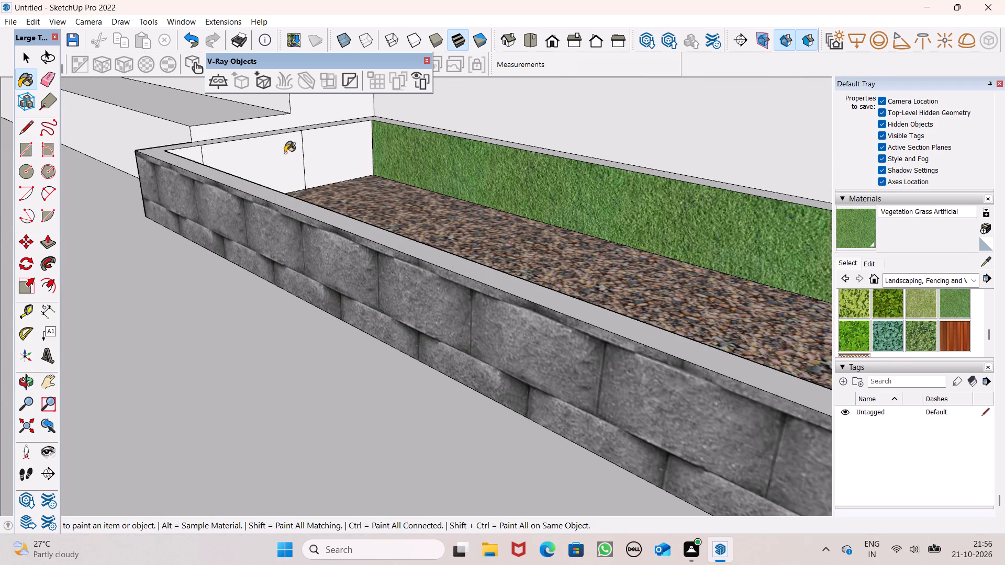
drag(196, 156, 203, 155)
click(248, 149)
click(329, 150)
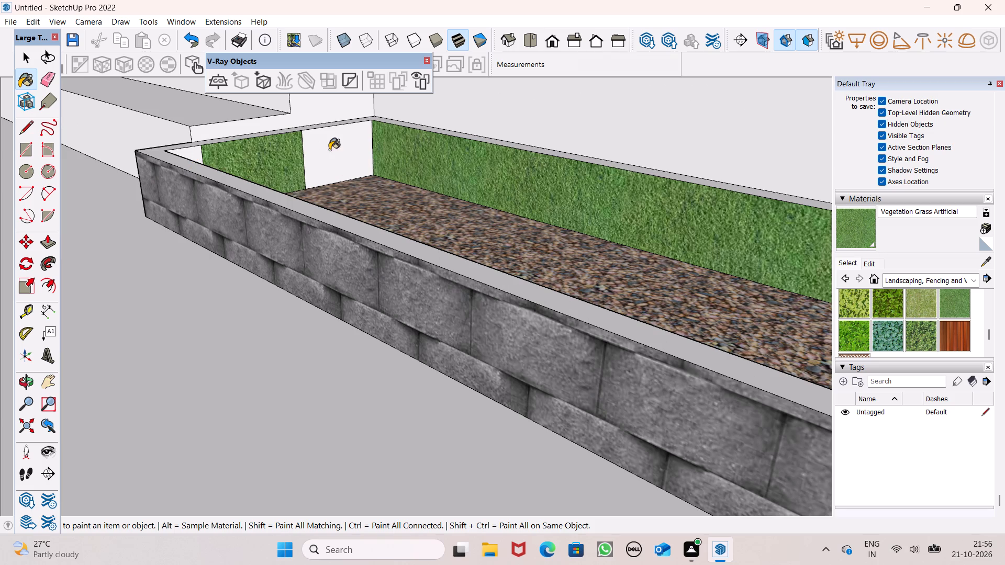
Erase the two vertical lines dividing the planter's inner end wall to merge it into a single face.
middle_drag(419, 178, 231, 230)
scroll(231, 230, up, 1)
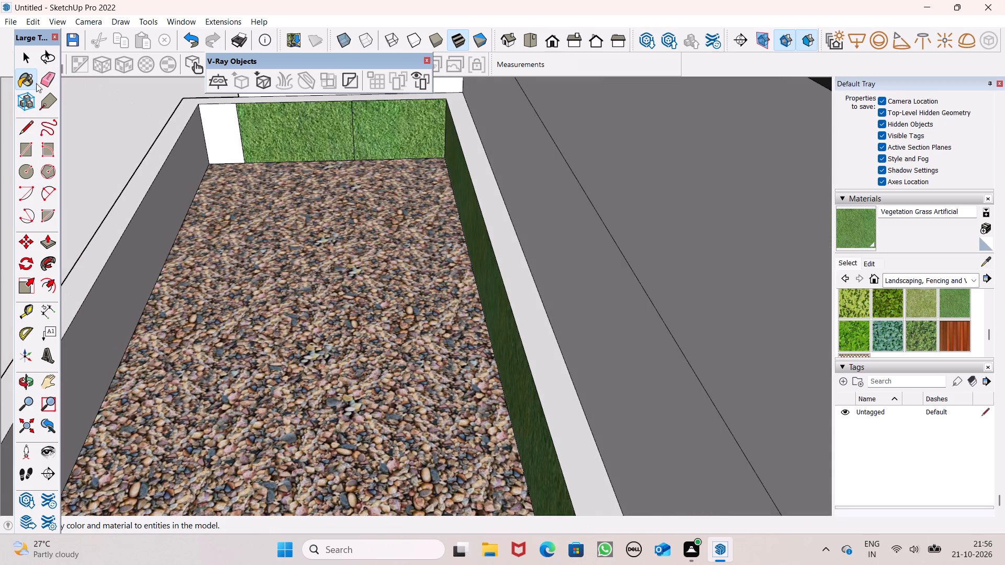
click(45, 80)
scroll(257, 148, up, 3)
drag(247, 136, 245, 136)
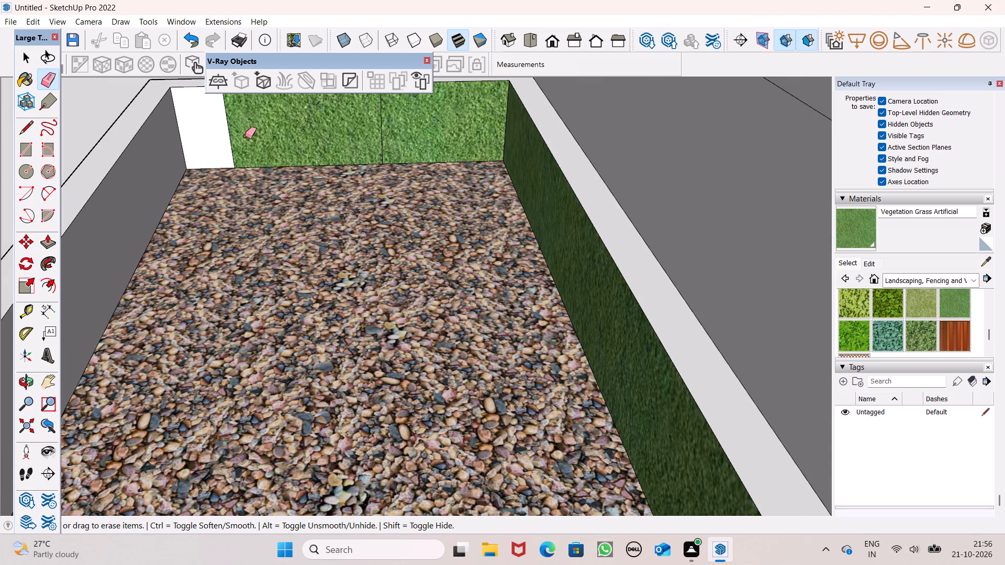
drag(245, 136, 227, 146)
drag(385, 150, 366, 153)
drag(378, 147, 375, 149)
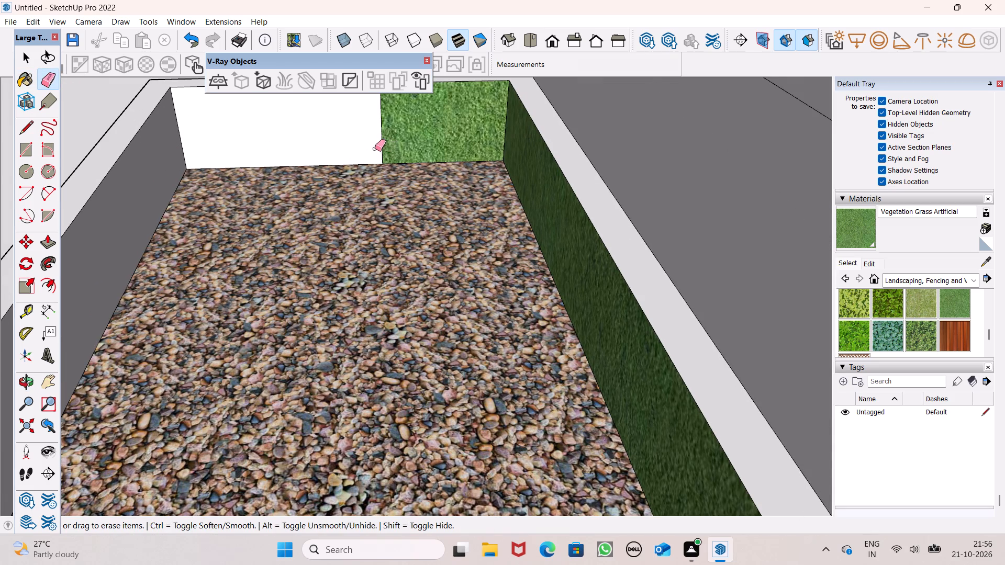
drag(375, 149, 384, 145)
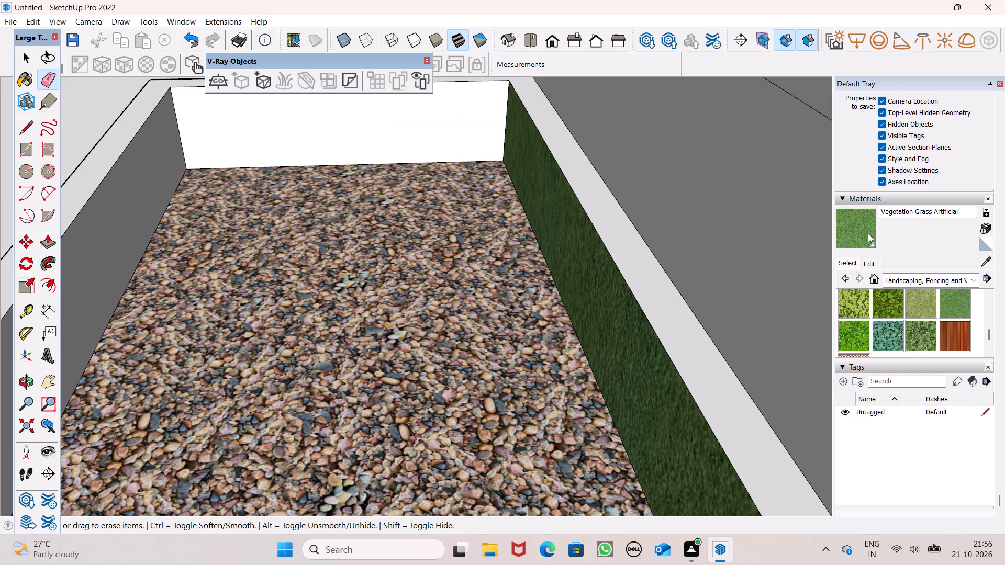
Paint the merged inner end wall, the opposite inner end wall and the inner front wall with Vegetation Grass Artificial.
click(858, 233)
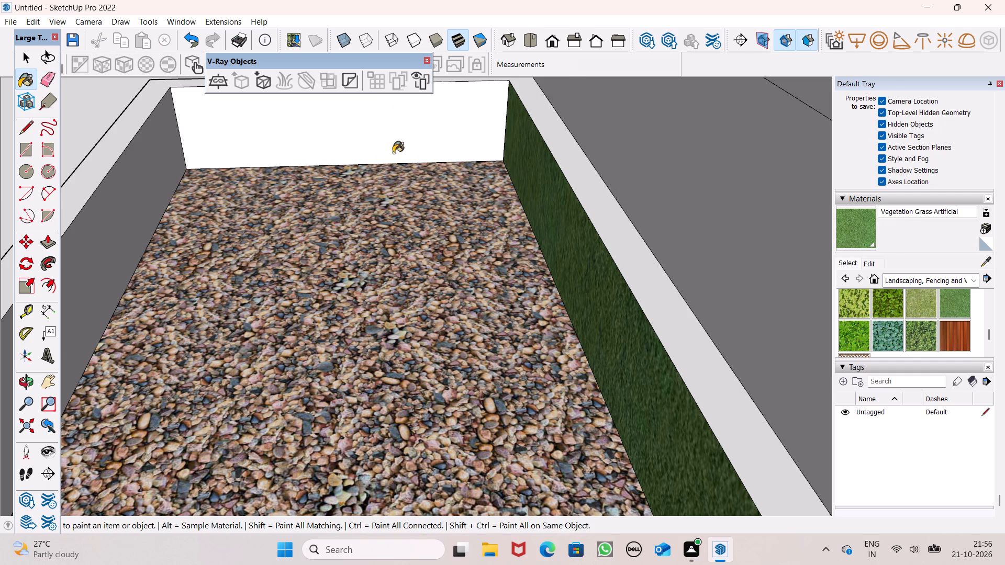
click(400, 146)
scroll(513, 191, down, 9)
middle_drag(506, 225, 419, 220)
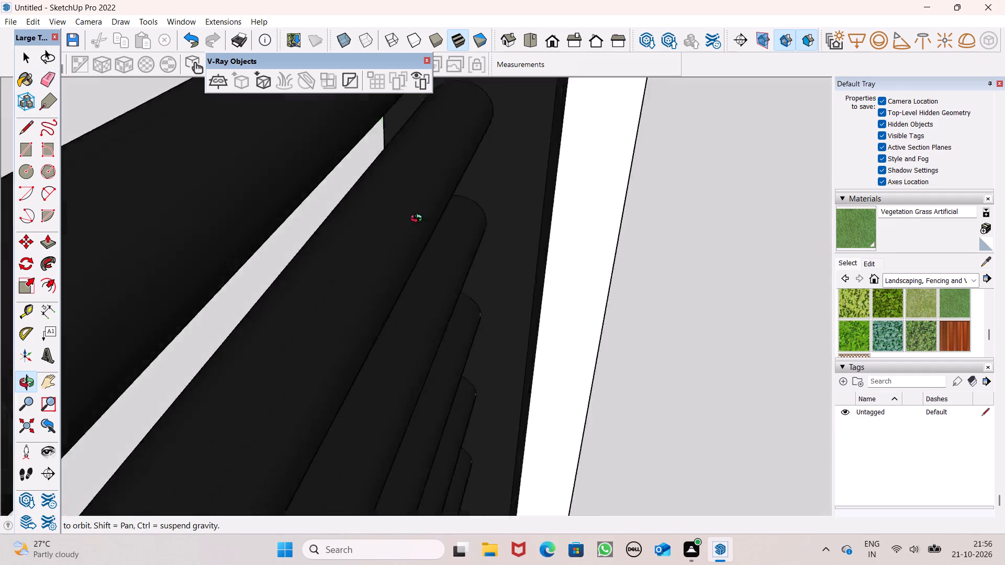
middle_drag(419, 220, 614, 178)
scroll(441, 155, down, 10)
middle_drag(219, 251, 338, 294)
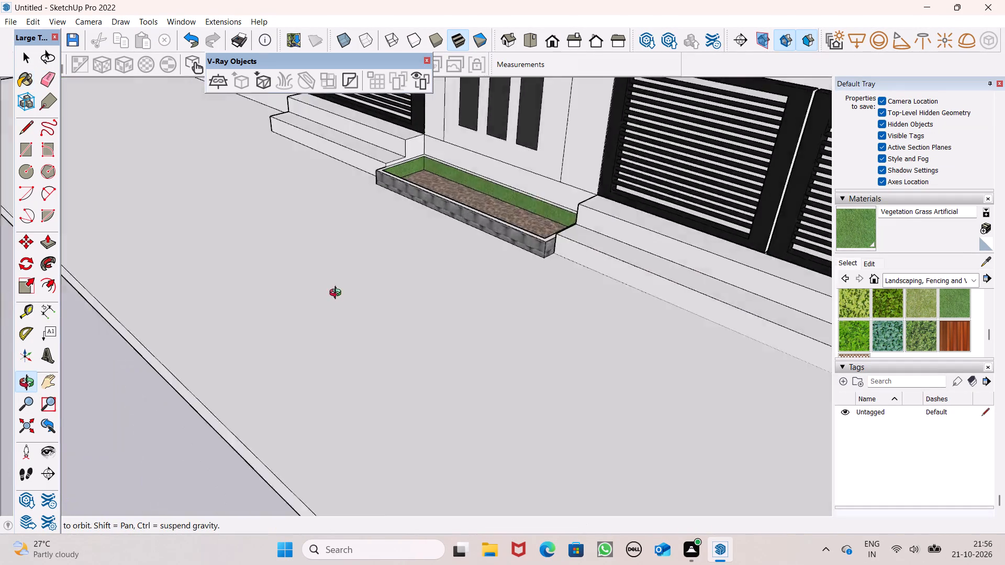
middle_drag(338, 294, 694, 287)
middle_drag(412, 209, 632, 210)
scroll(544, 118, up, 3)
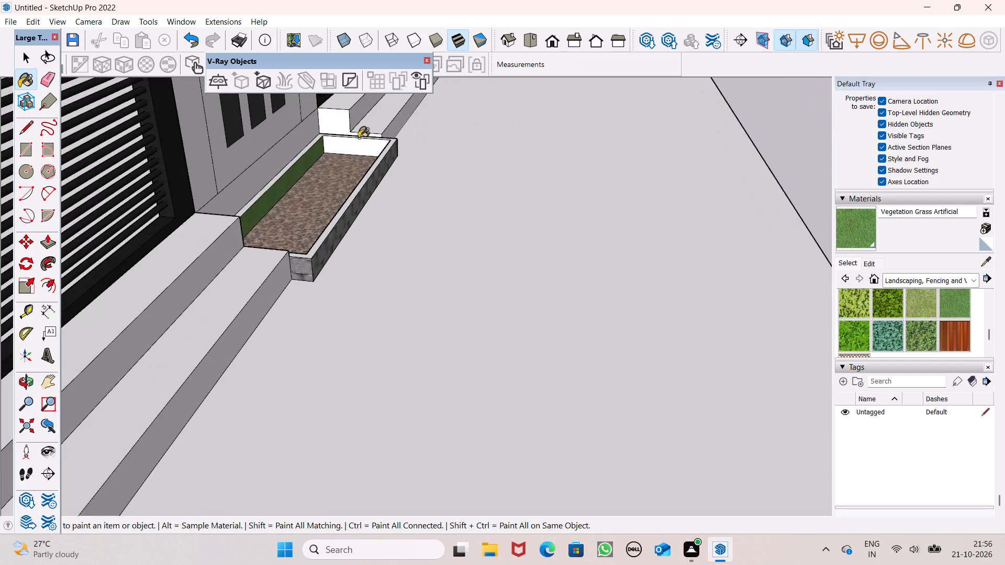
scroll(348, 142, up, 5)
click(358, 152)
middle_drag(369, 174, 518, 133)
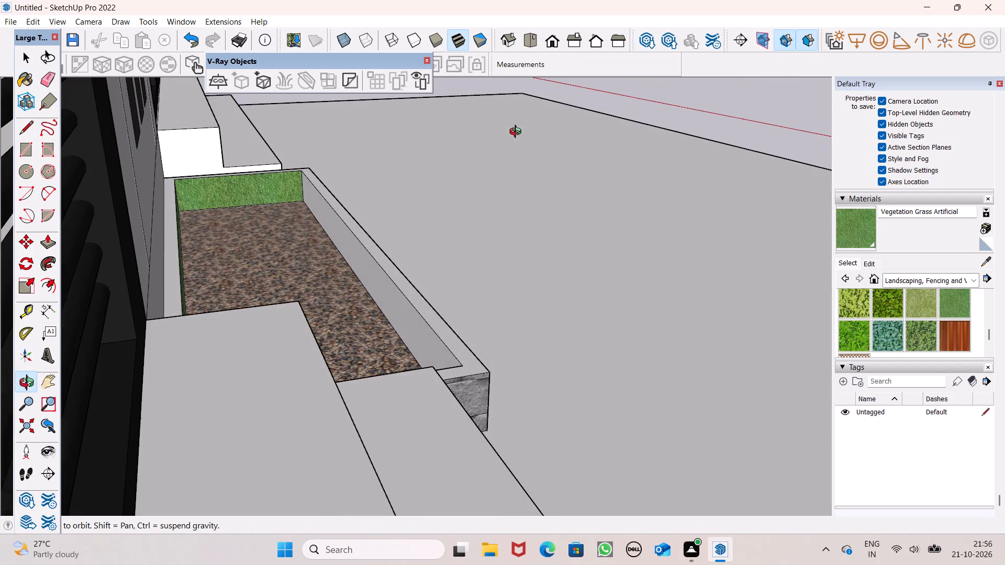
middle_drag(518, 133, 518, 133)
click(377, 266)
Examine the planter, the compound front and the side boundary wall from the front and the side.
scroll(407, 214, down, 2)
middle_drag(423, 220, 374, 254)
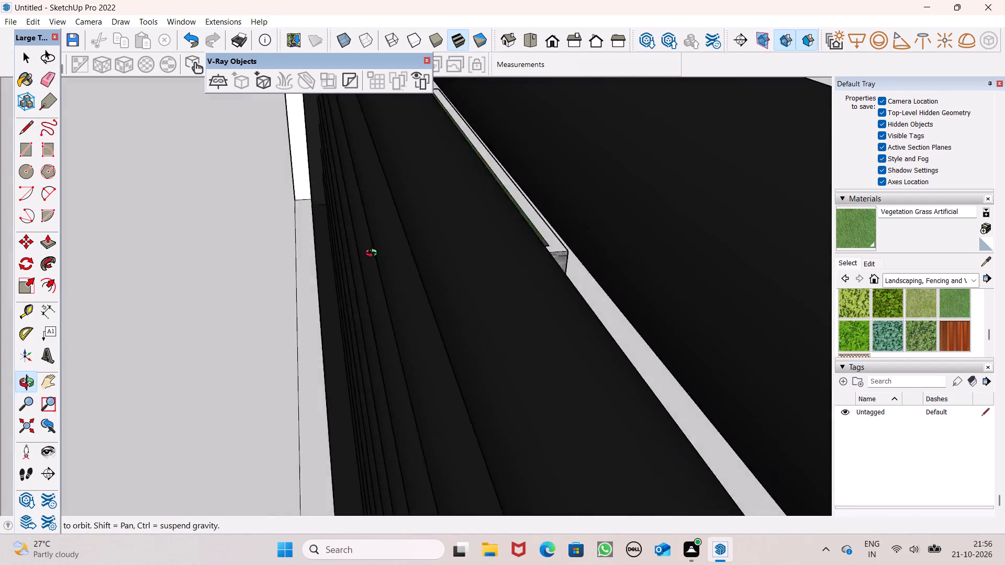
middle_drag(374, 254, 140, 252)
scroll(125, 185, down, 7)
scroll(228, 220, down, 6)
scroll(266, 240, down, 2)
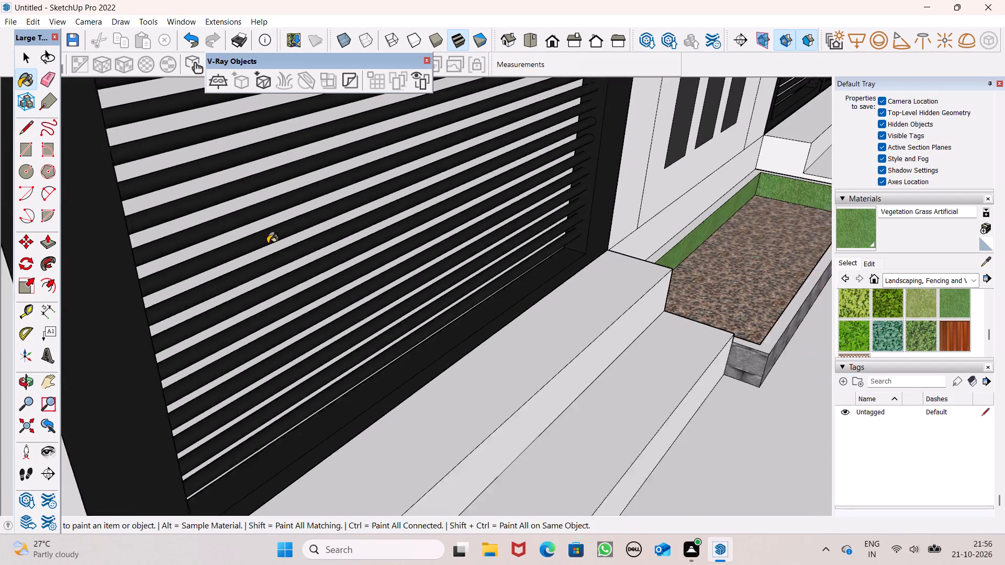
scroll(267, 243, down, 15)
scroll(326, 261, down, 5)
middle_drag(424, 288, 224, 308)
scroll(417, 251, down, 3)
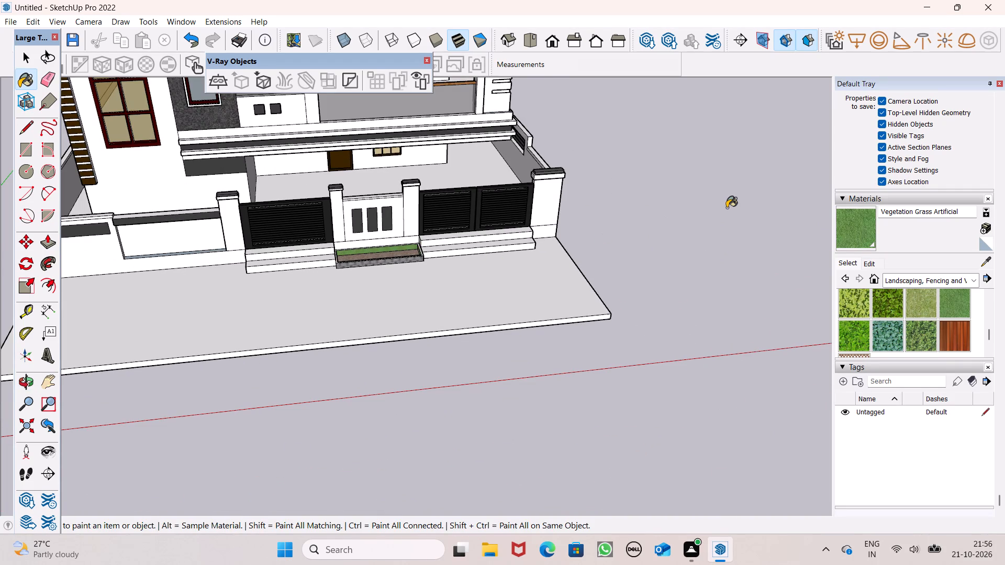
scroll(727, 208, down, 3)
middle_drag(560, 305, 273, 326)
middle_drag(456, 368, 372, 344)
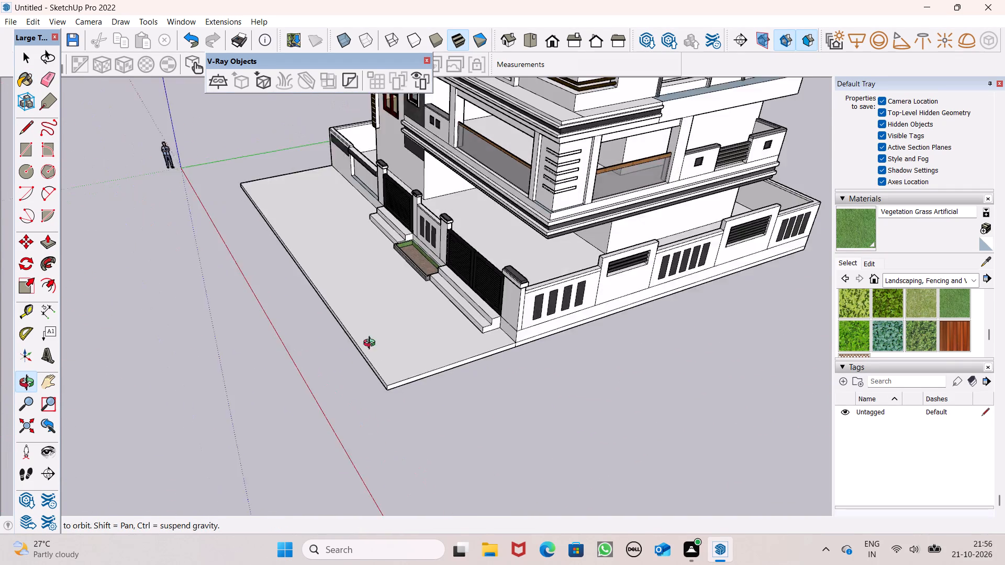
middle_drag(372, 344, 332, 332)
scroll(496, 348, up, 1)
middle_drag(497, 348, 455, 325)
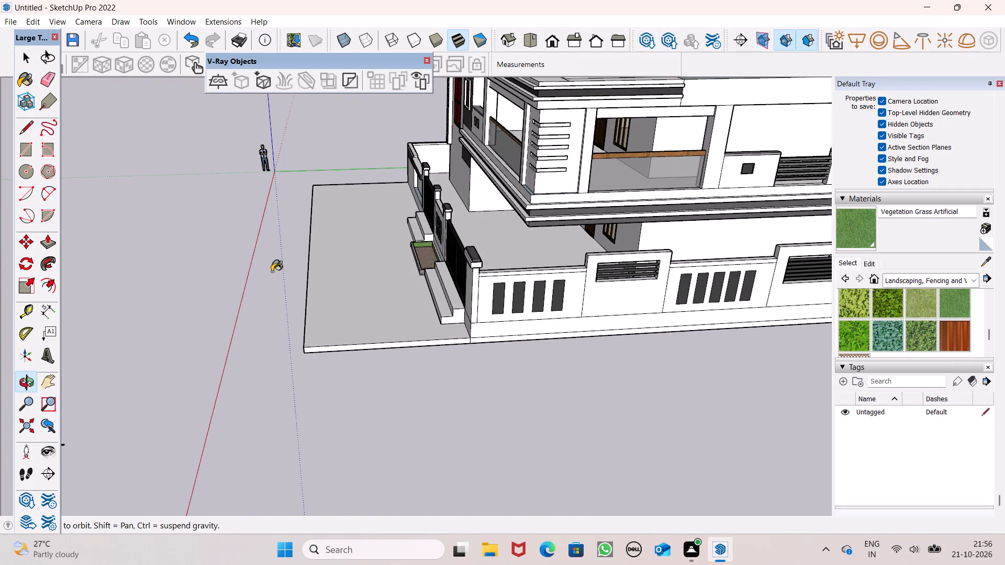
Erase the short vertical line on the ground slab's side face below the front corner pillar.
click(46, 242)
scroll(349, 209, down, 2)
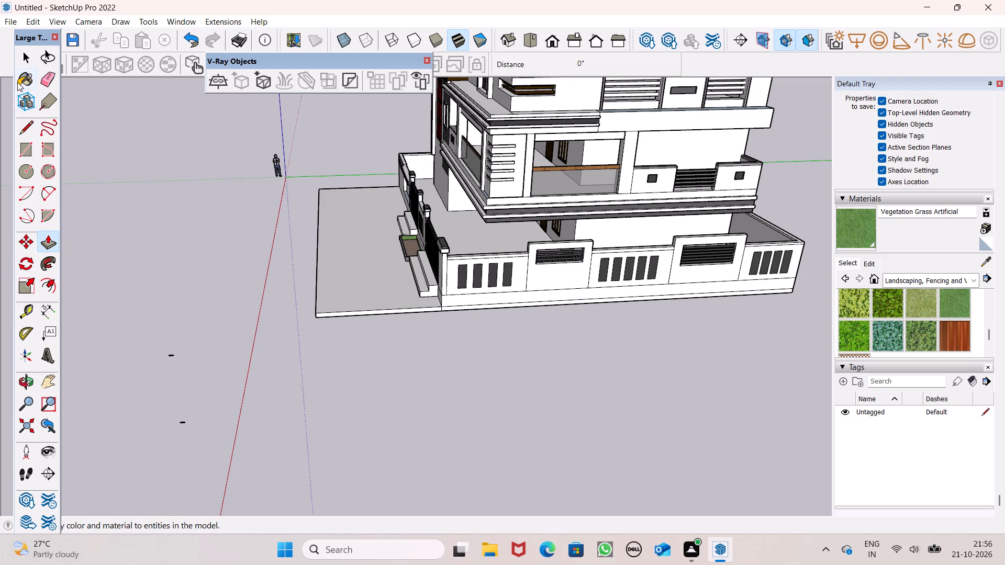
click(44, 75)
scroll(521, 331, up, 5)
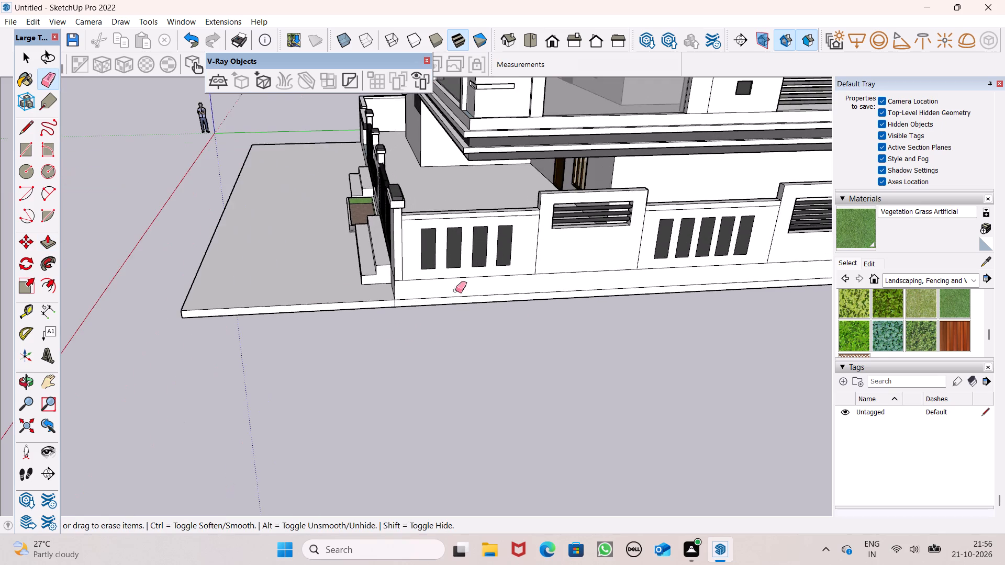
scroll(430, 311, up, 5)
drag(377, 296, 371, 301)
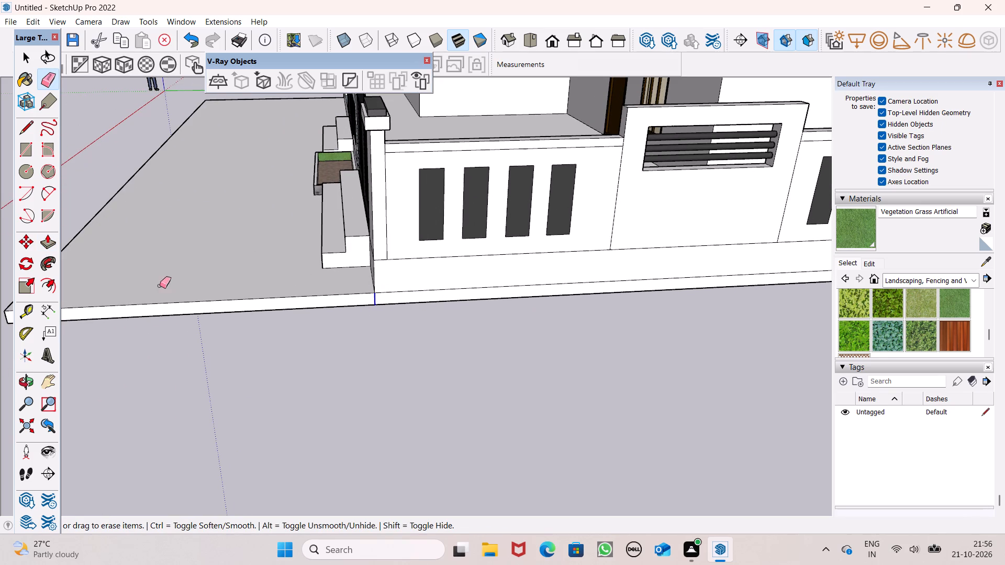
Pull the ground slab's side face outward about 10' 6" along the side compound wall.
click(44, 238)
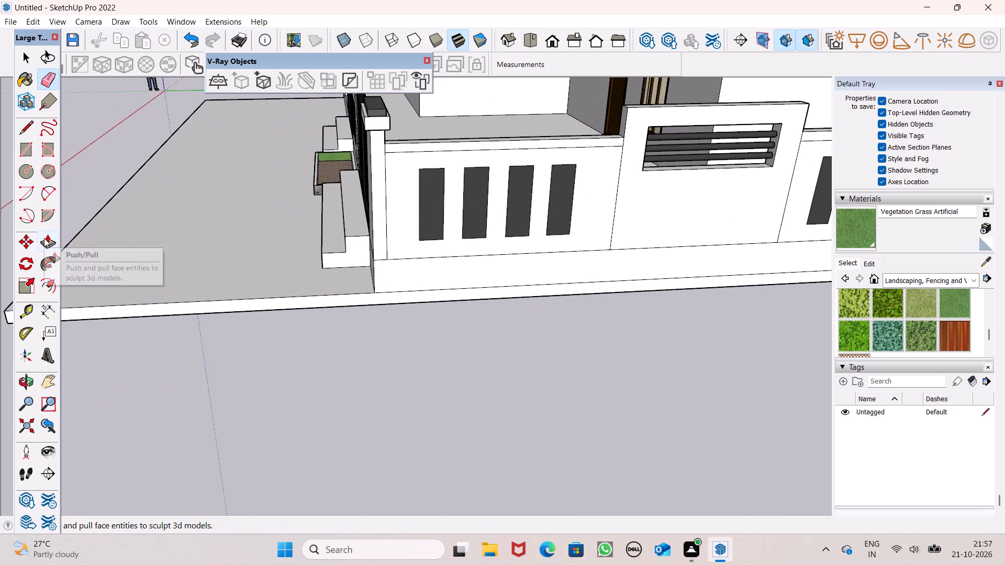
scroll(299, 236, down, 5)
middle_drag(320, 281, 343, 322)
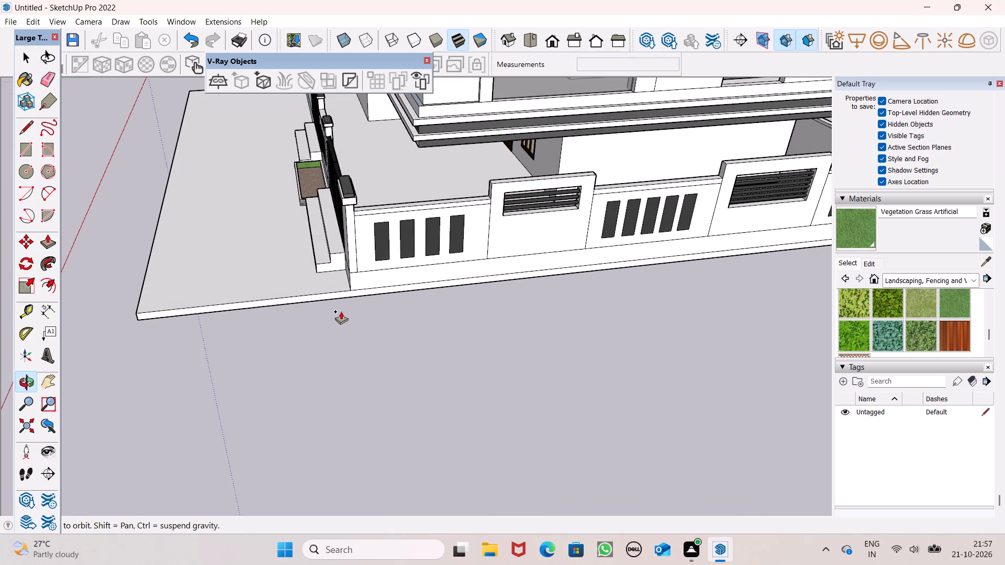
drag(374, 292, 391, 346)
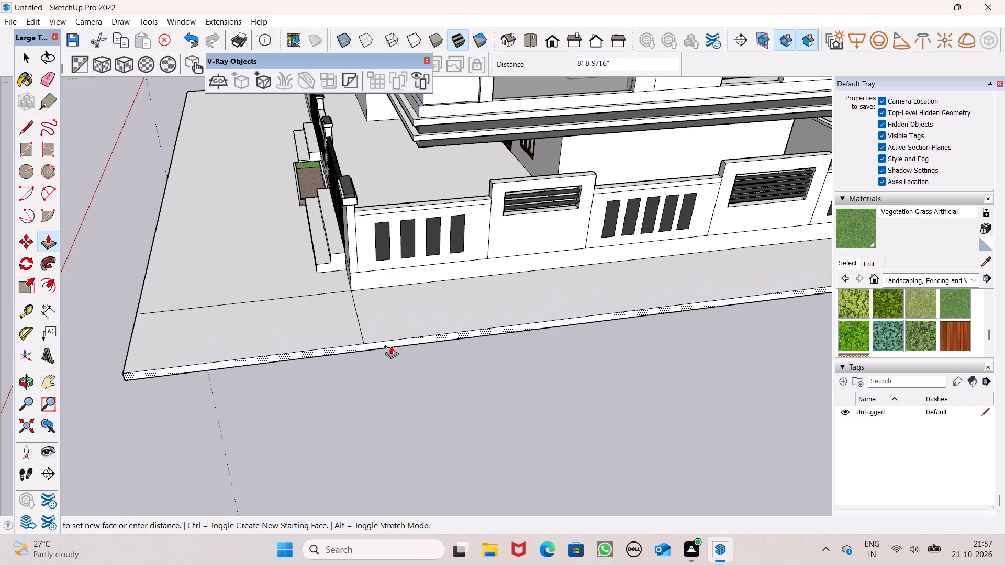
drag(391, 346, 395, 356)
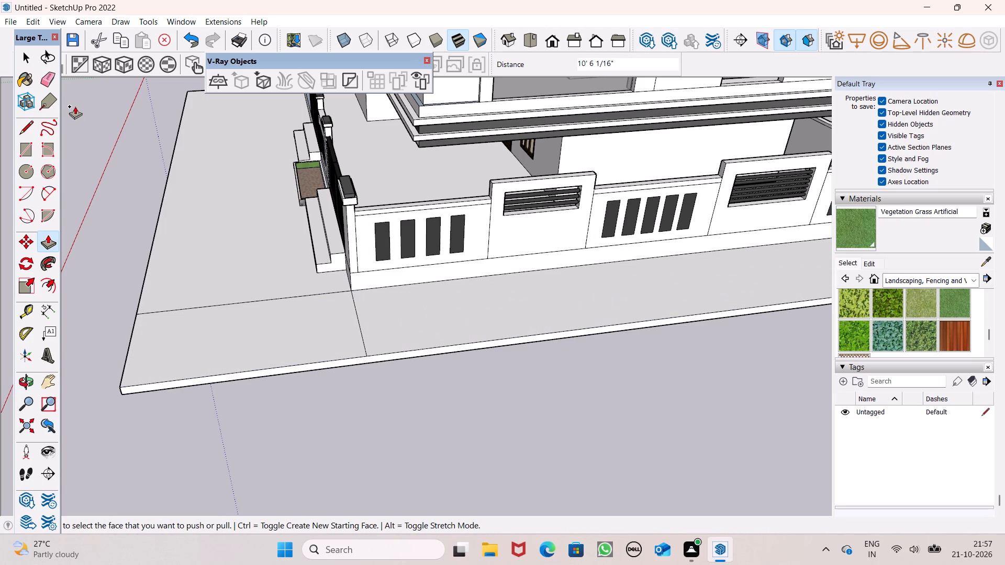
Erase the leftover dividing lines on the extended slab's top near the front corner pillar.
drag(53, 84, 67, 94)
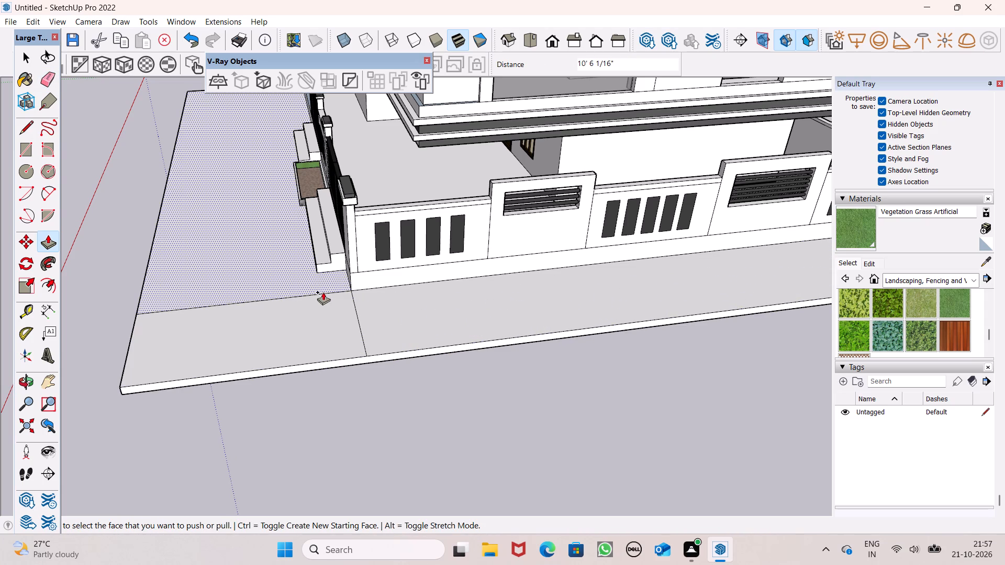
key(space)
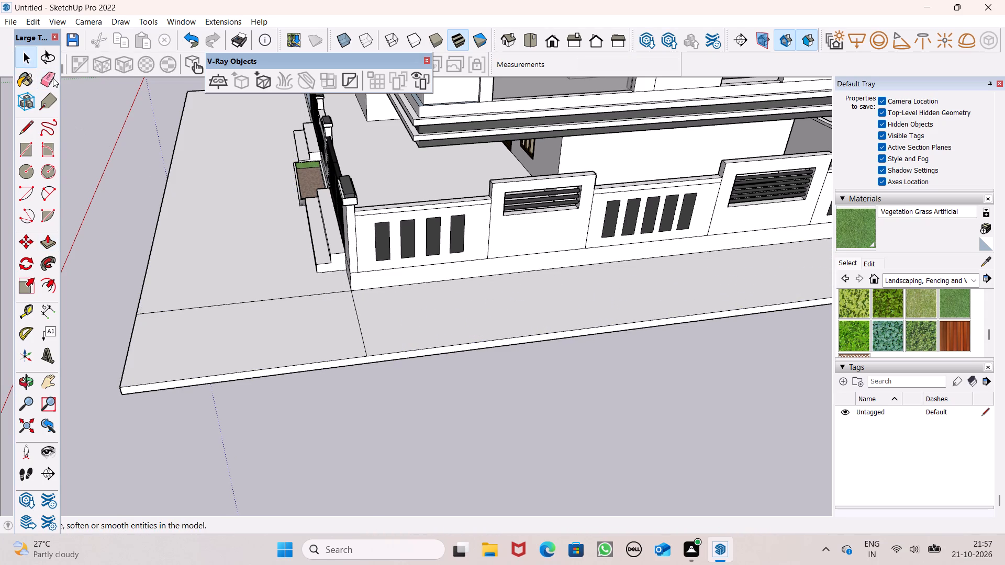
click(53, 78)
click(304, 307)
drag(307, 299, 354, 310)
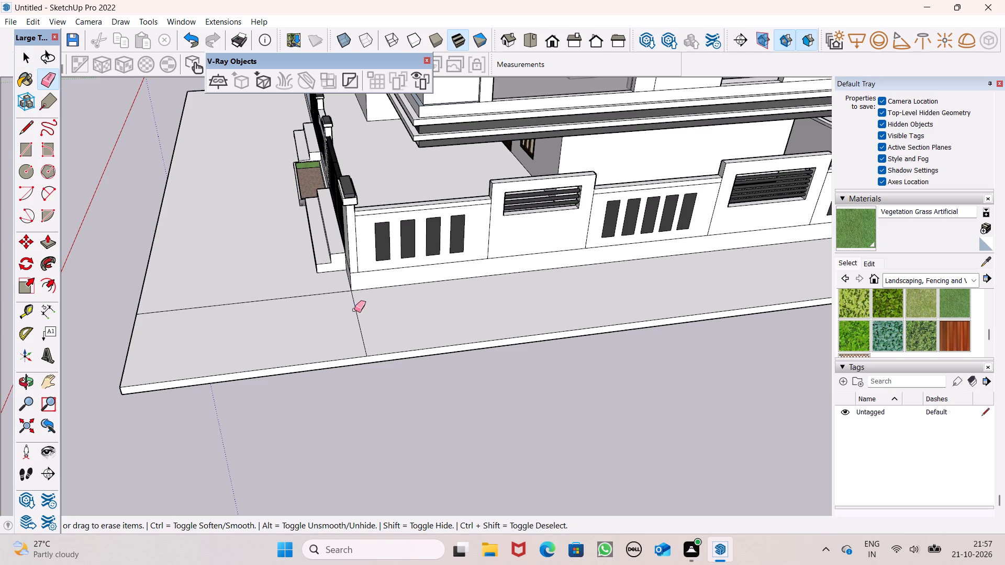
drag(354, 310, 371, 311)
scroll(177, 219, down, 2)
key(space)
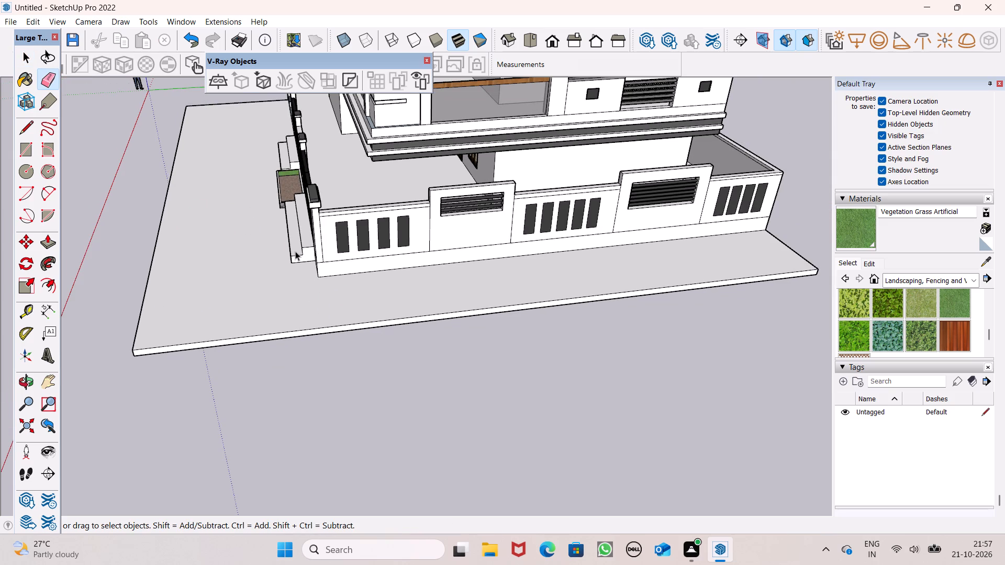
scroll(304, 250, down, 1)
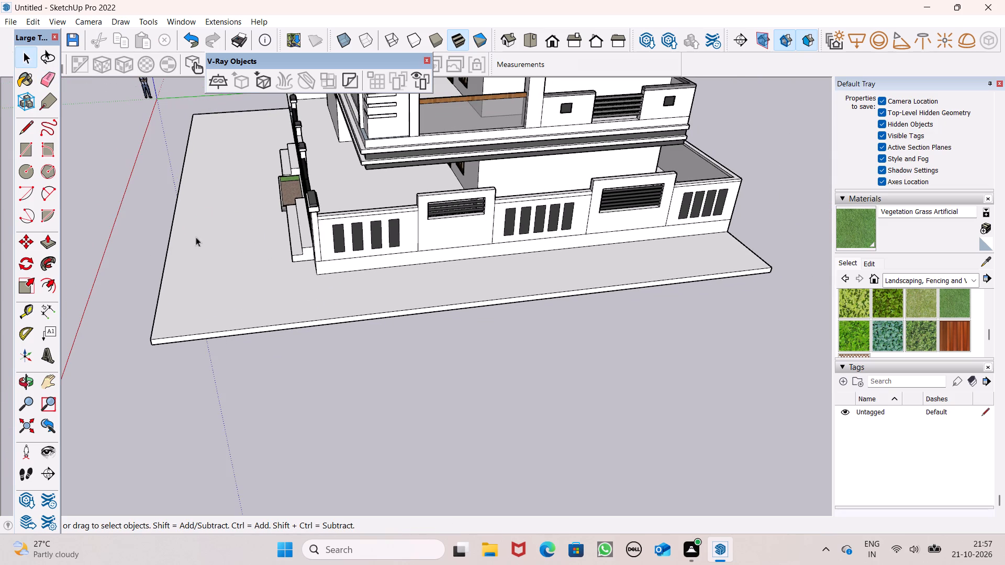
Draw a rectangle about 58' 6" by 4' 2" on the ground slab's top, against the base of the side compound wall.
middle_drag(259, 238, 232, 248)
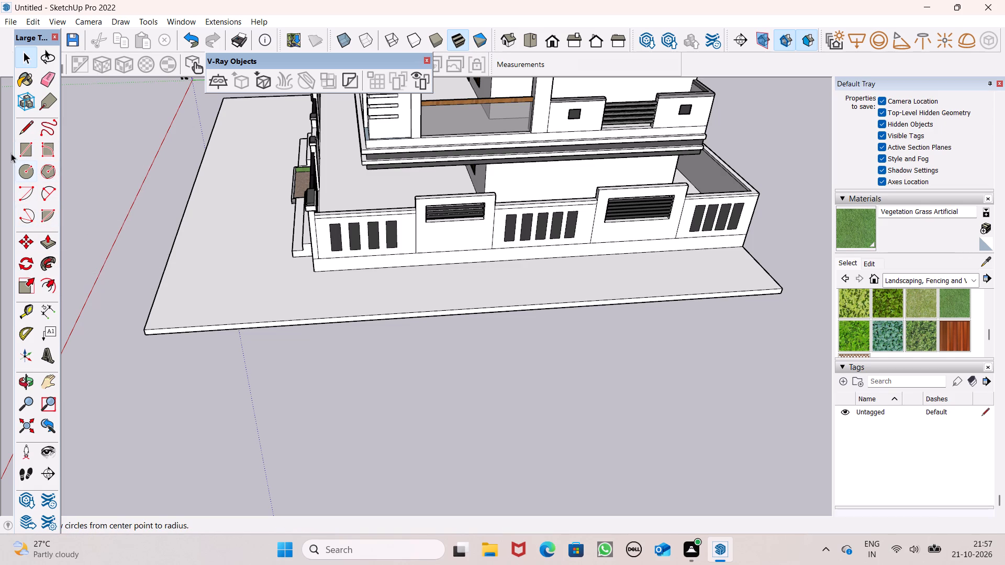
click(30, 151)
middle_click(302, 300)
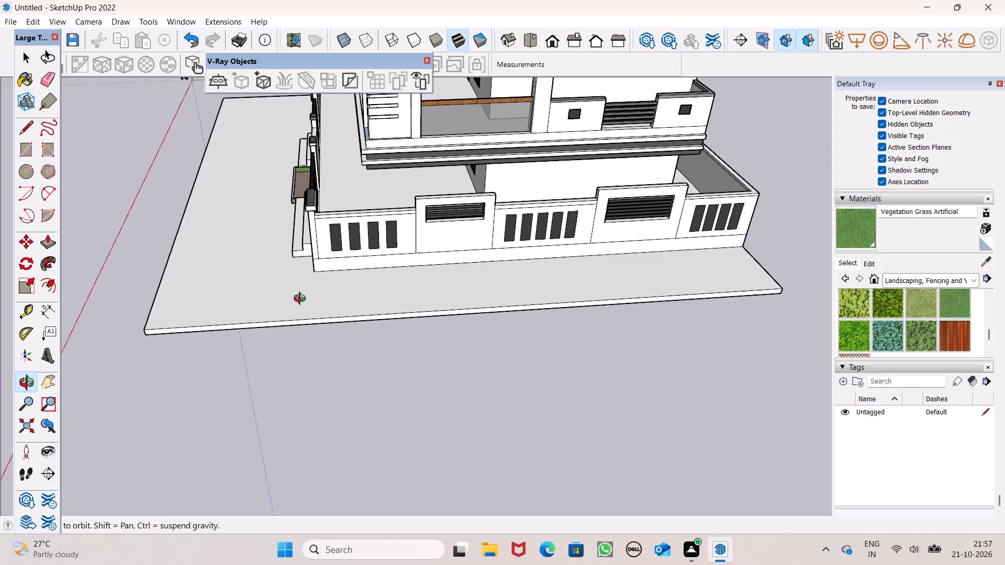
scroll(306, 293, up, 4)
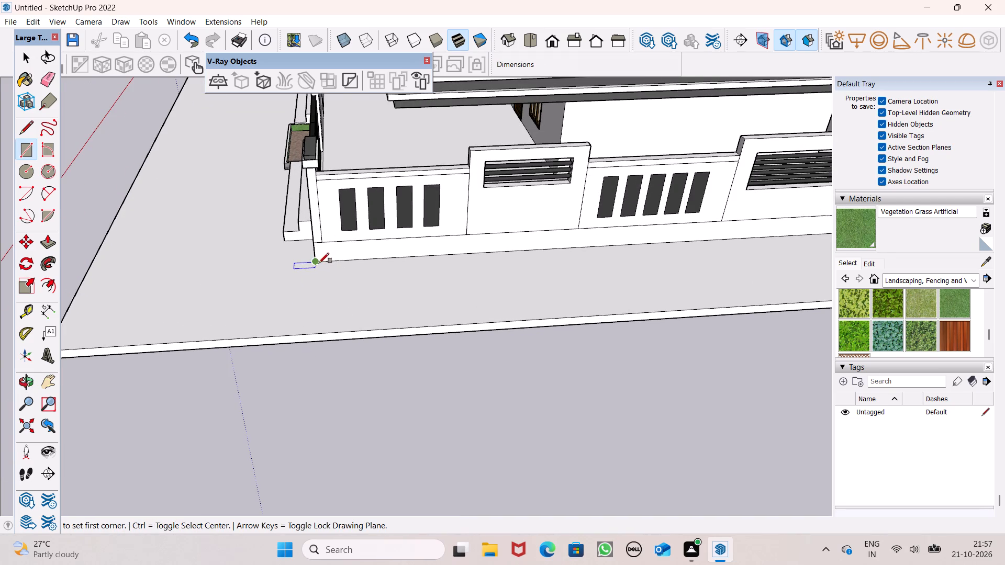
scroll(344, 279, up, 7)
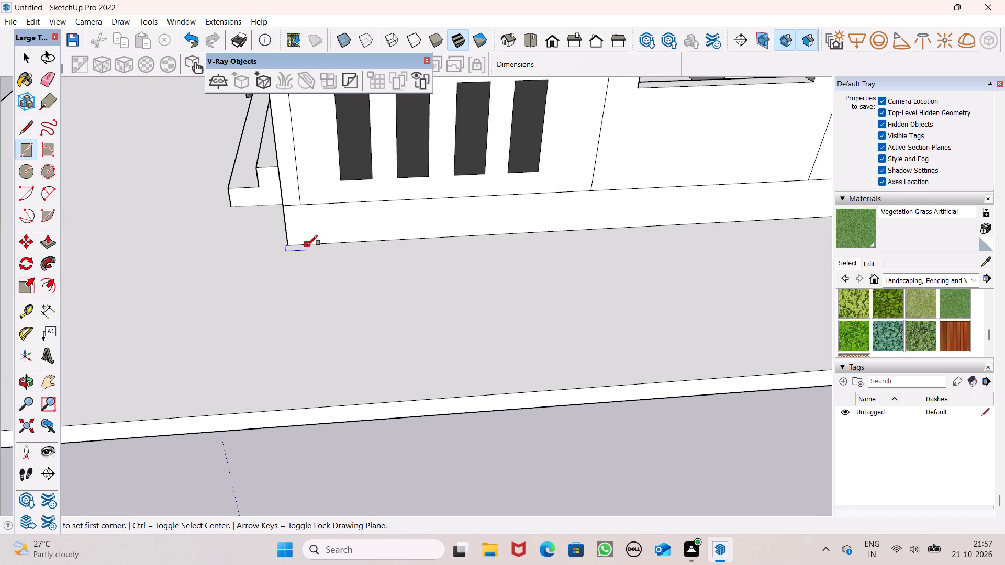
click(307, 245)
scroll(314, 300, down, 11)
scroll(529, 273, down, 4)
scroll(587, 281, down, 1)
scroll(598, 289, up, 2)
middle_drag(597, 293, 593, 348)
scroll(594, 344, up, 1)
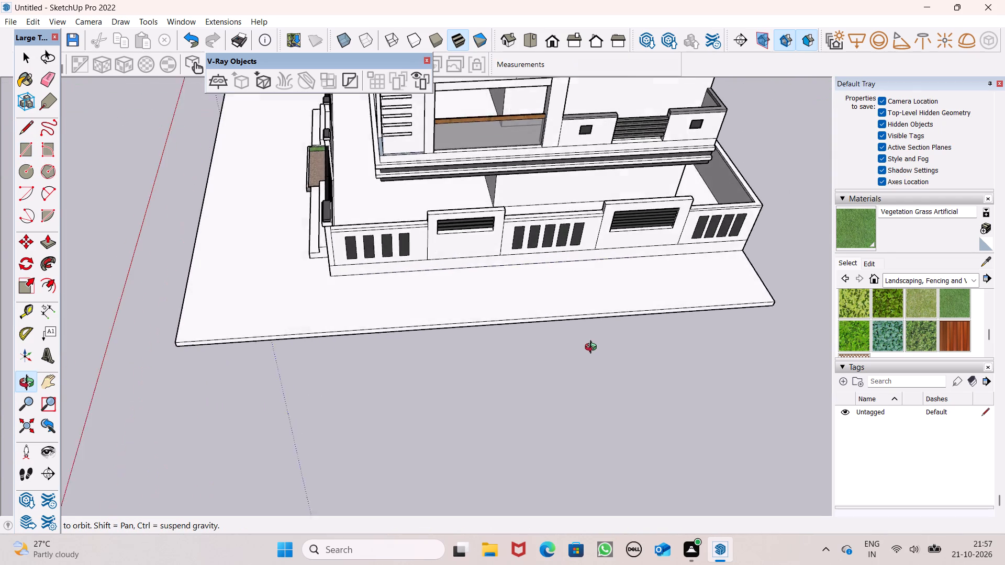
middle_drag(593, 348, 595, 413)
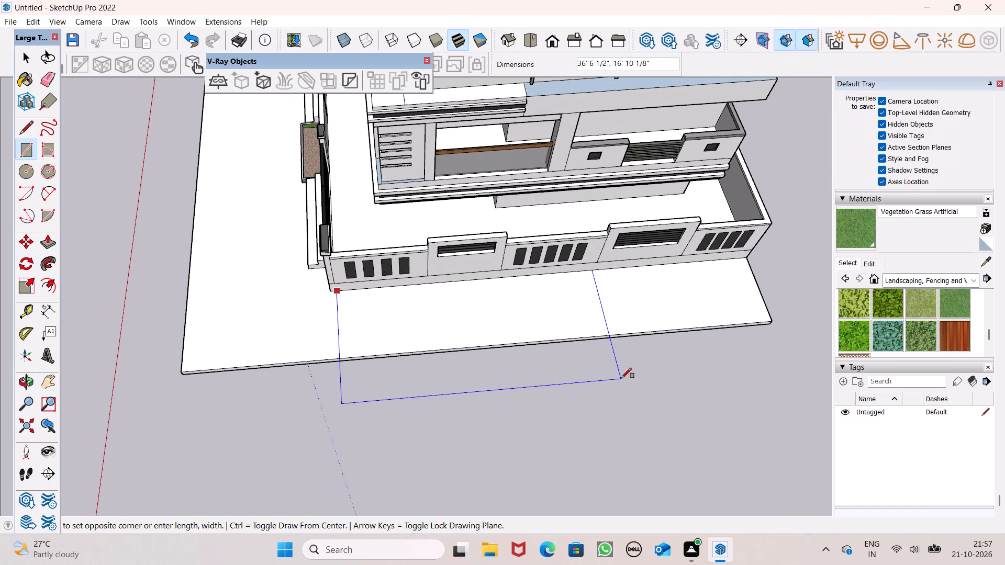
scroll(671, 306, up, 5)
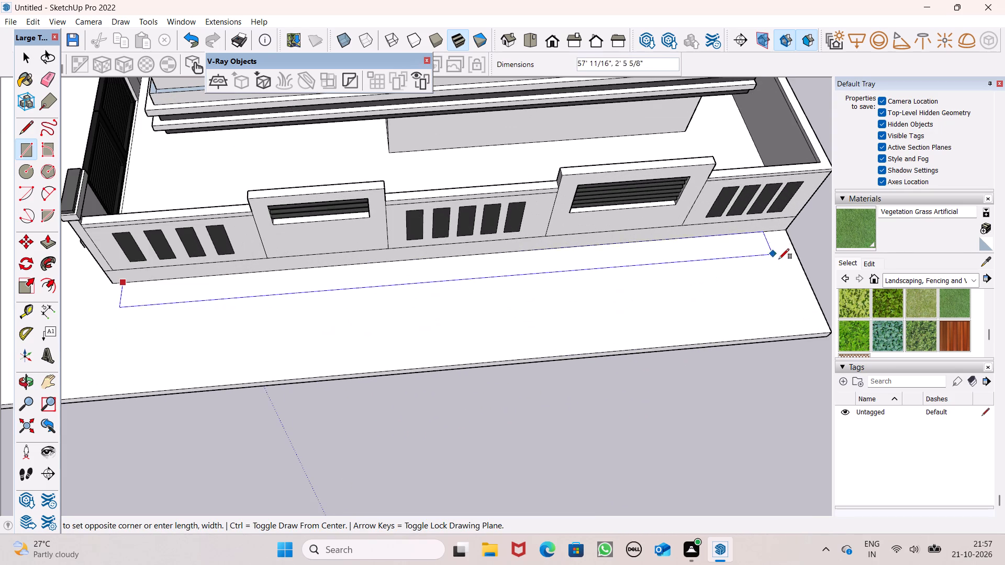
click(796, 269)
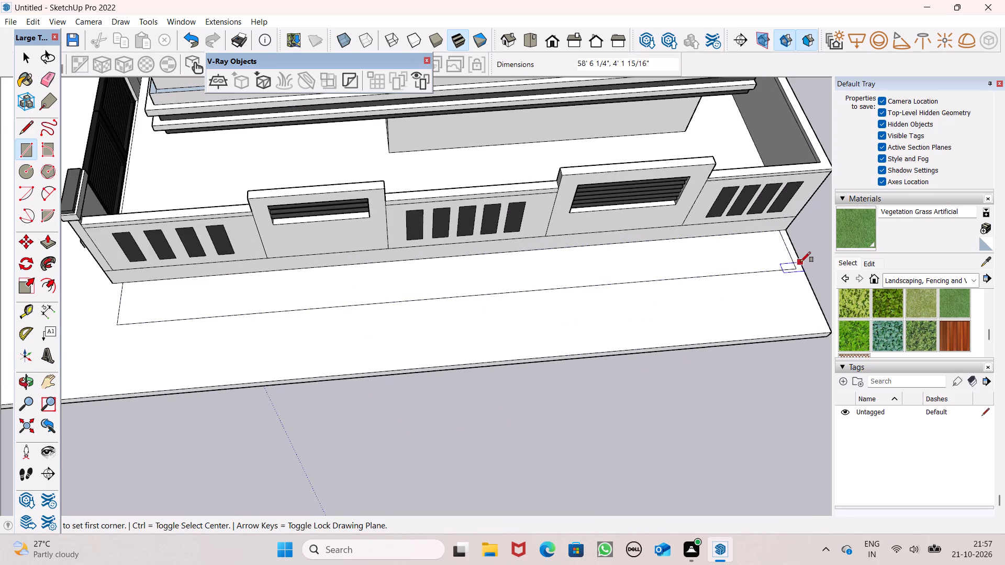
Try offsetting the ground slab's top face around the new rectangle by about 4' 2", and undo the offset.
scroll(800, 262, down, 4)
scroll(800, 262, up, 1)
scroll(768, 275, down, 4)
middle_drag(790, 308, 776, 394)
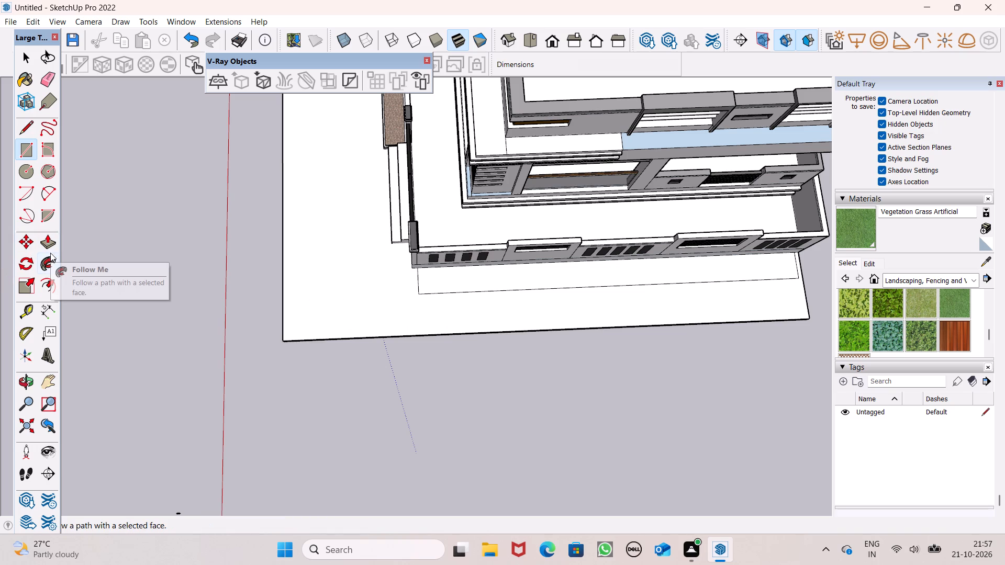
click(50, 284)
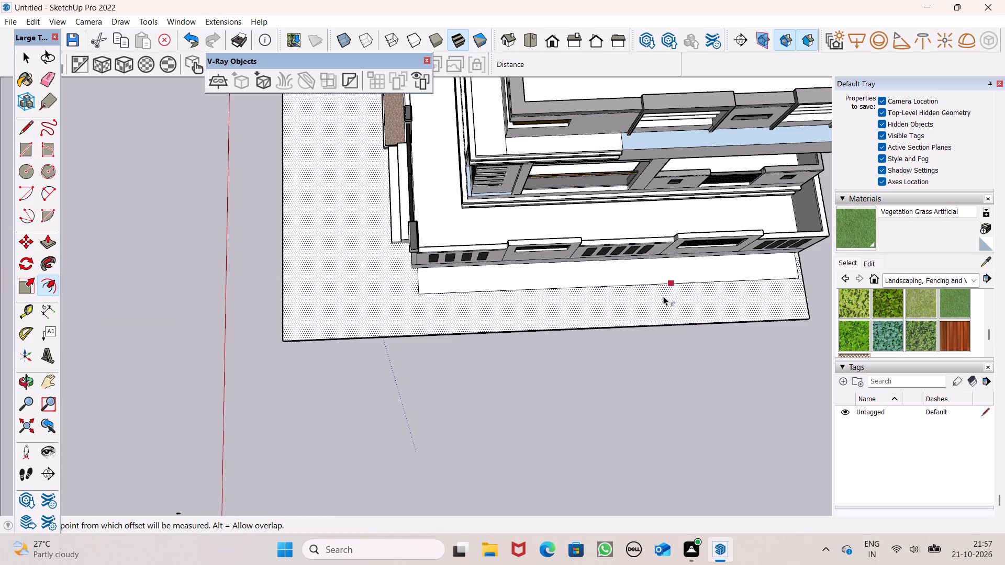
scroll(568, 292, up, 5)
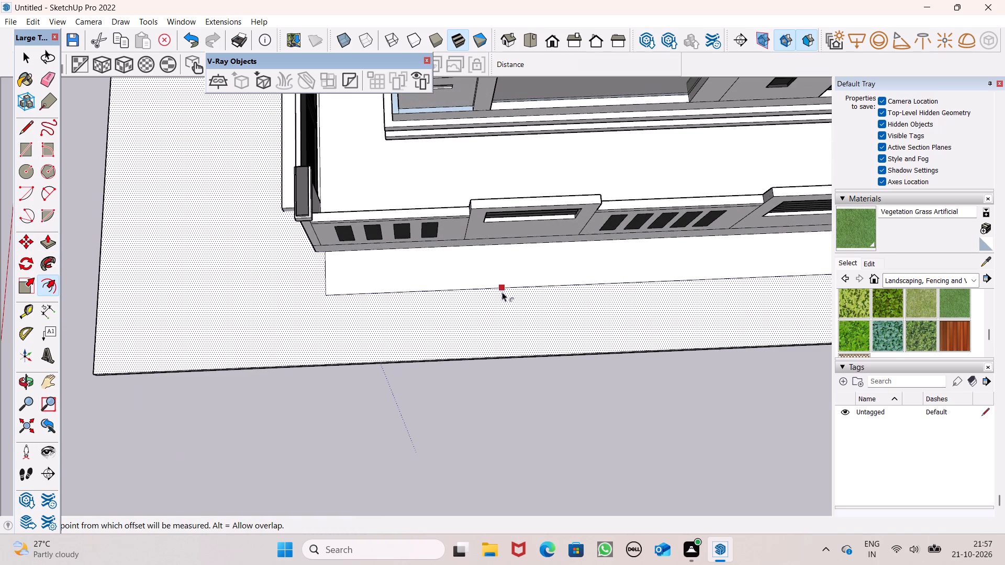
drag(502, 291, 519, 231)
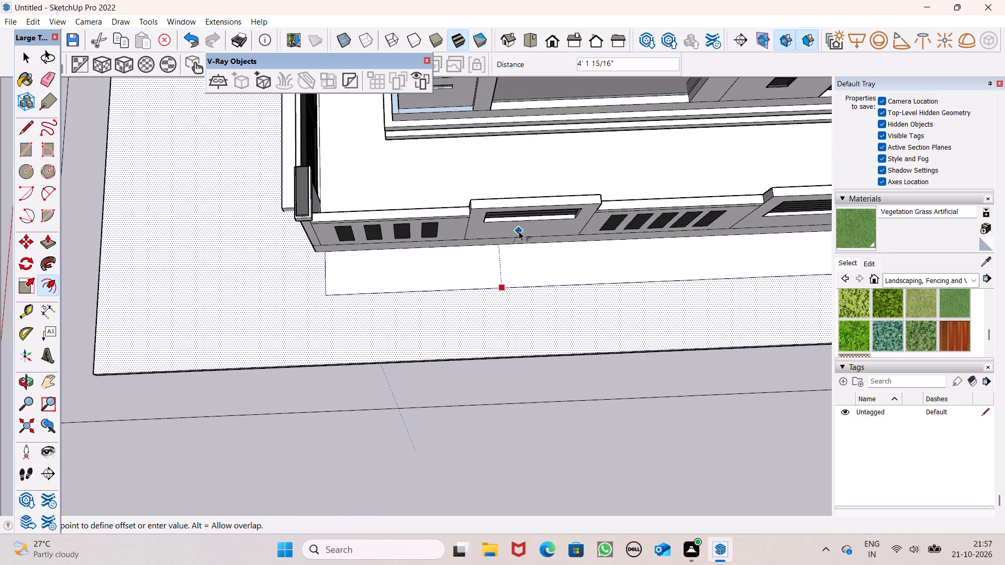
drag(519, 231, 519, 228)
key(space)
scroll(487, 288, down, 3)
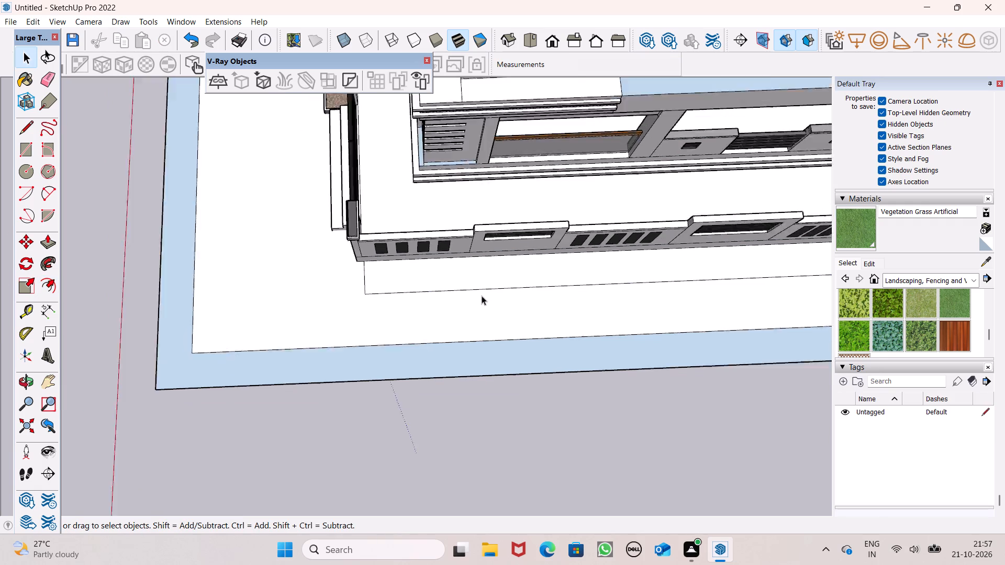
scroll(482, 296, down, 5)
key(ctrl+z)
Examine the house and the ground slab from the side, from below and from above.
middle_drag(496, 418, 481, 148)
scroll(481, 148, up, 1)
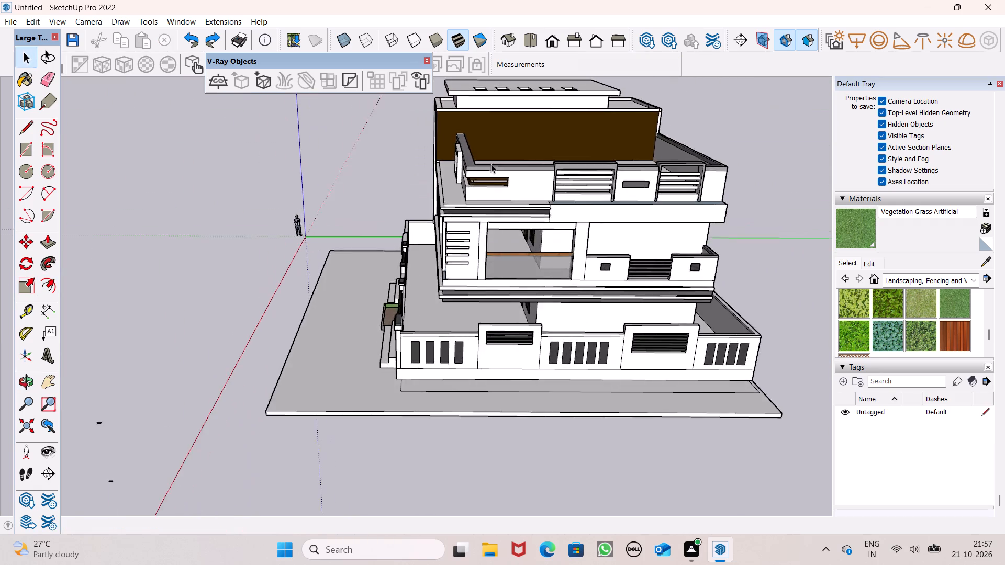
scroll(490, 274, down, 4)
middle_drag(482, 385, 498, 165)
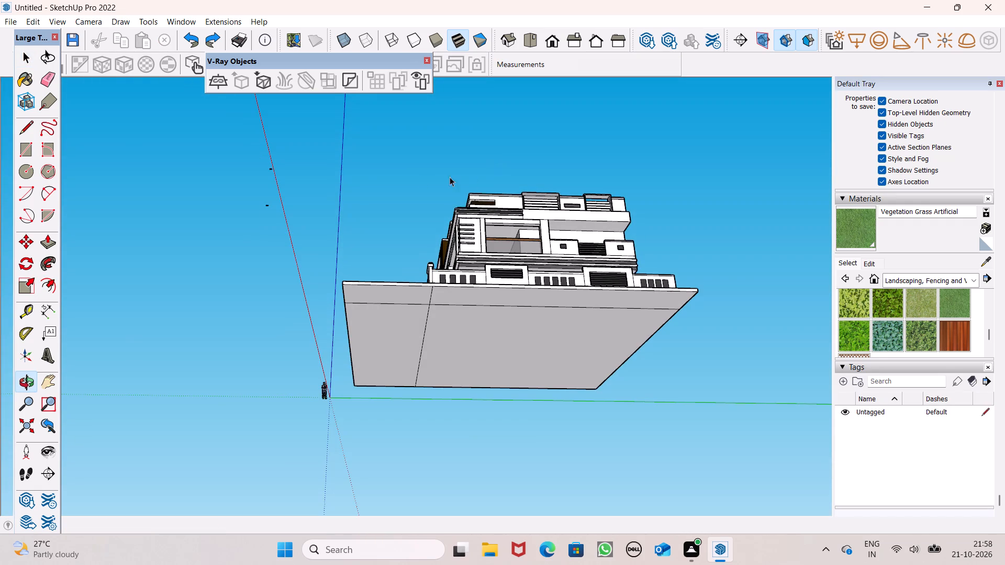
scroll(504, 235, down, 3)
middle_drag(538, 258, 604, 505)
scroll(515, 392, up, 2)
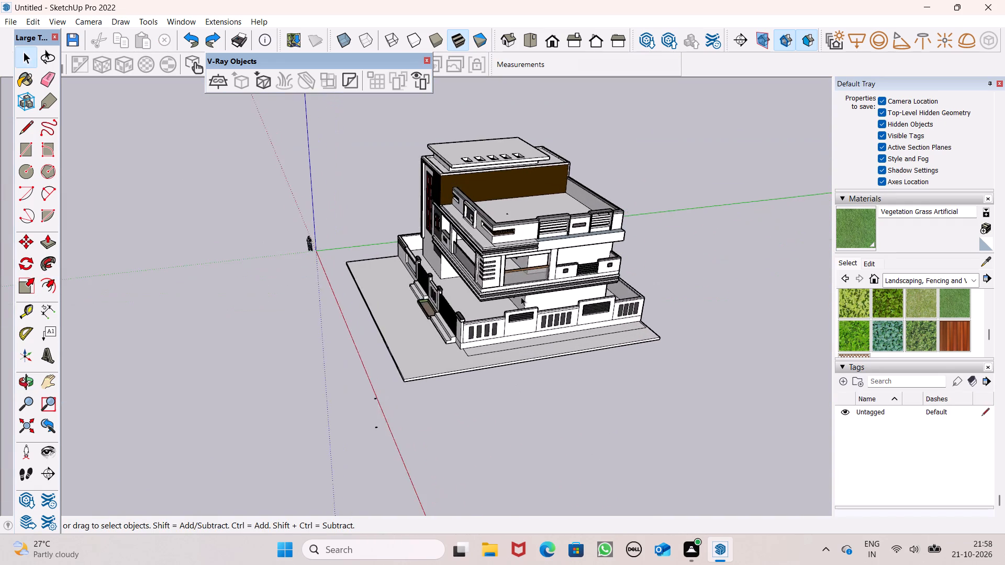
scroll(521, 297, down, 4)
middle_drag(524, 354, 527, 462)
scroll(526, 462, up, 1)
scroll(646, 414, up, 7)
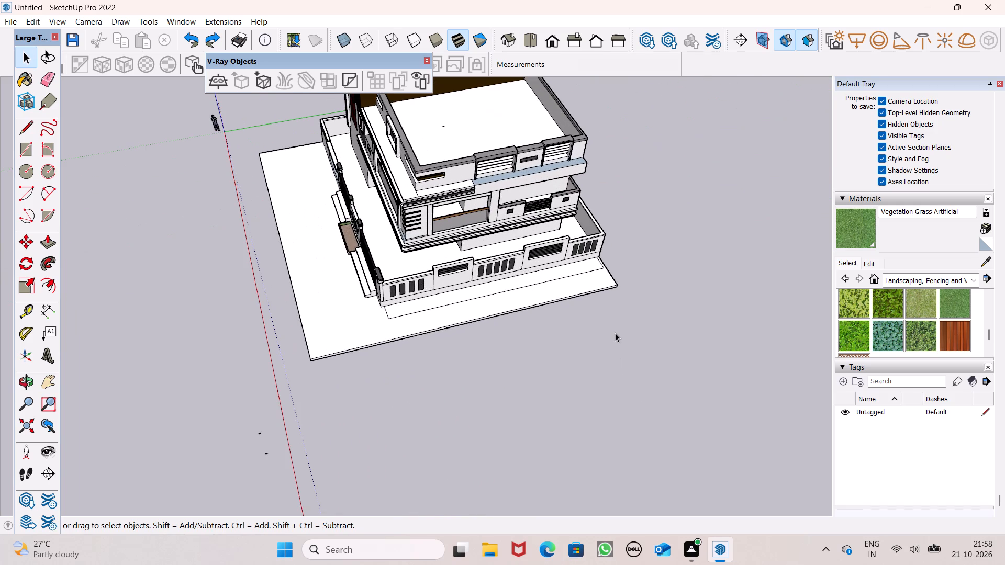
Draw a line about 4' 2" long across the wall-side rectangle, just inside its end near the front corner pillar.
click(23, 122)
scroll(378, 307, up, 6)
middle_drag(449, 324, 442, 341)
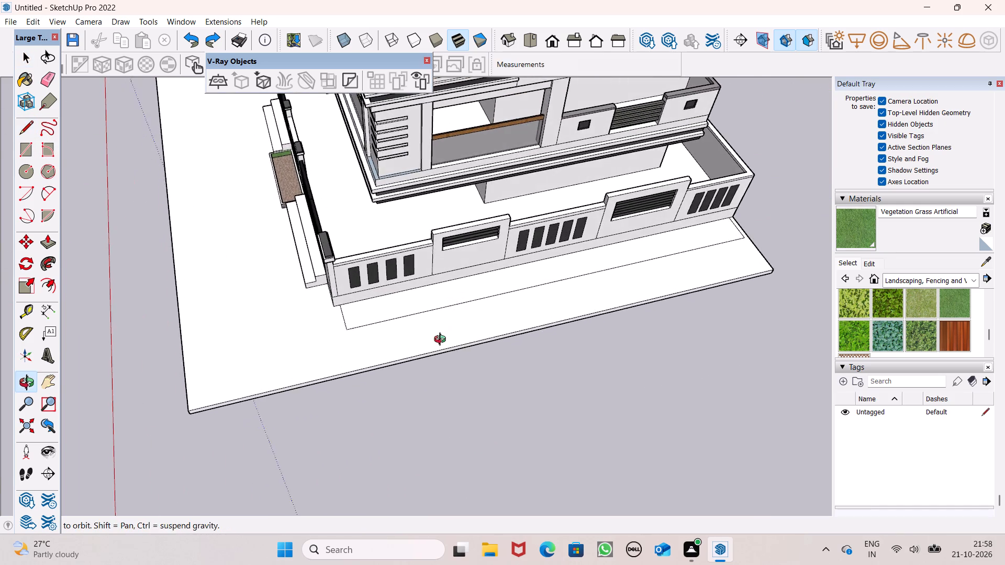
middle_drag(442, 341, 437, 342)
scroll(407, 326, up, 6)
scroll(539, 267, down, 6)
scroll(427, 286, up, 4)
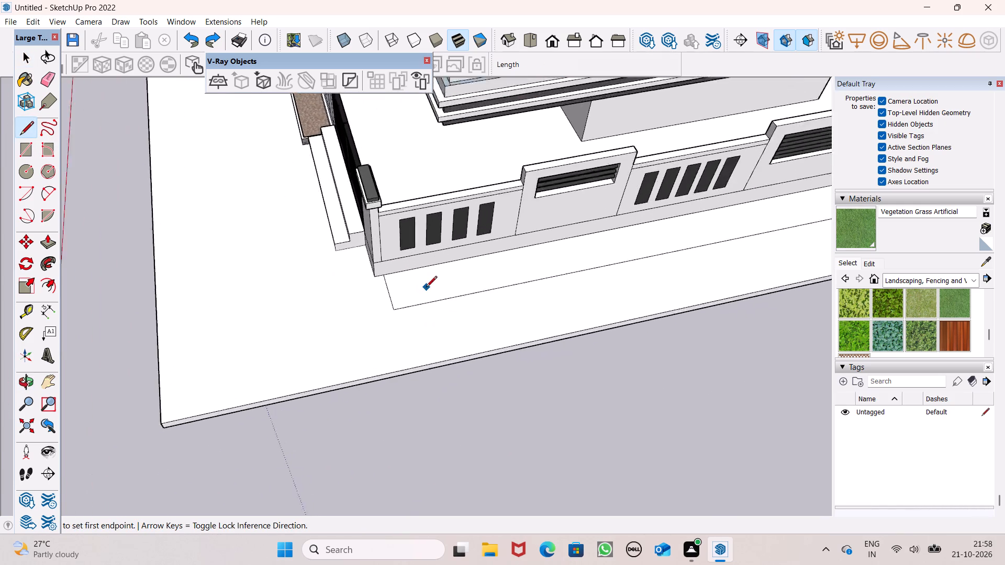
scroll(426, 288, up, 7)
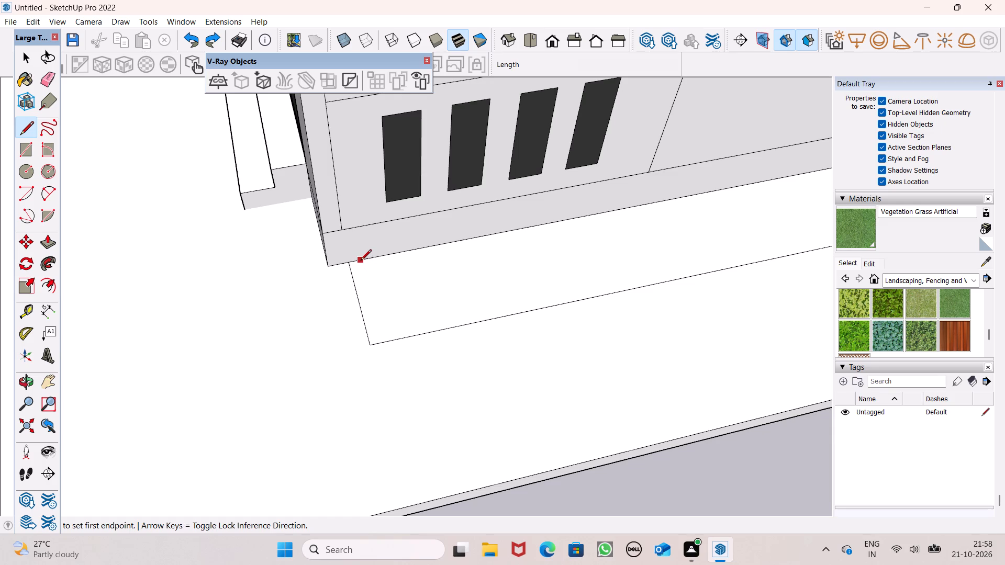
click(360, 261)
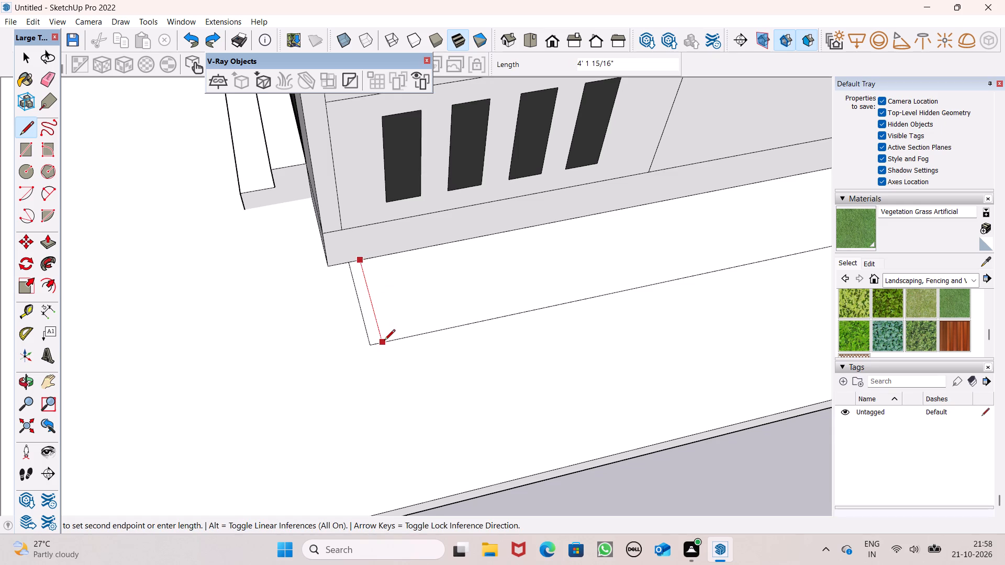
click(384, 341)
Draw a line about 58' 6" long just inside the rectangle's outer long edge, spanning between its two short ends.
scroll(312, 322, down, 5)
scroll(361, 339, up, 6)
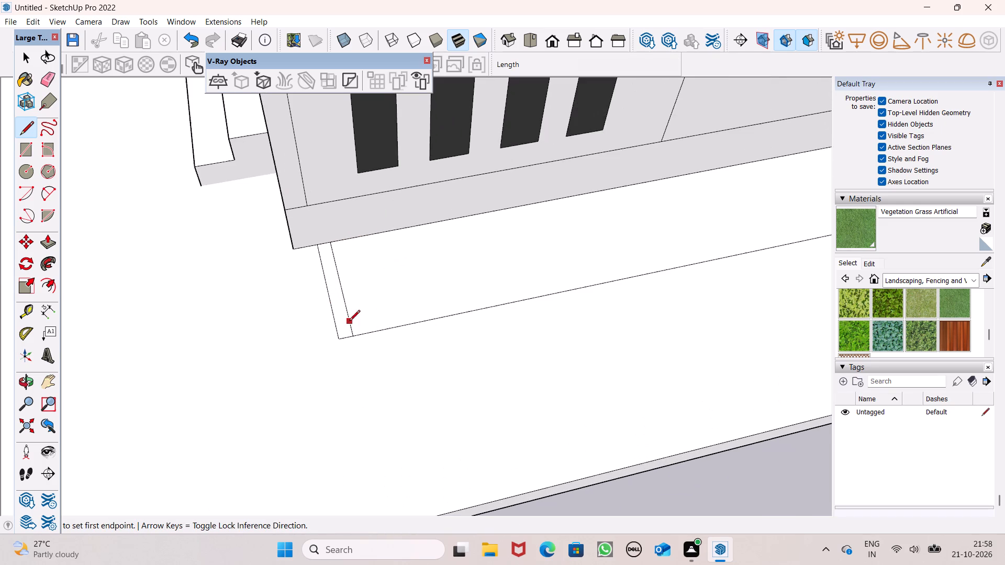
scroll(338, 331, up, 5)
click(336, 327)
scroll(400, 301, down, 7)
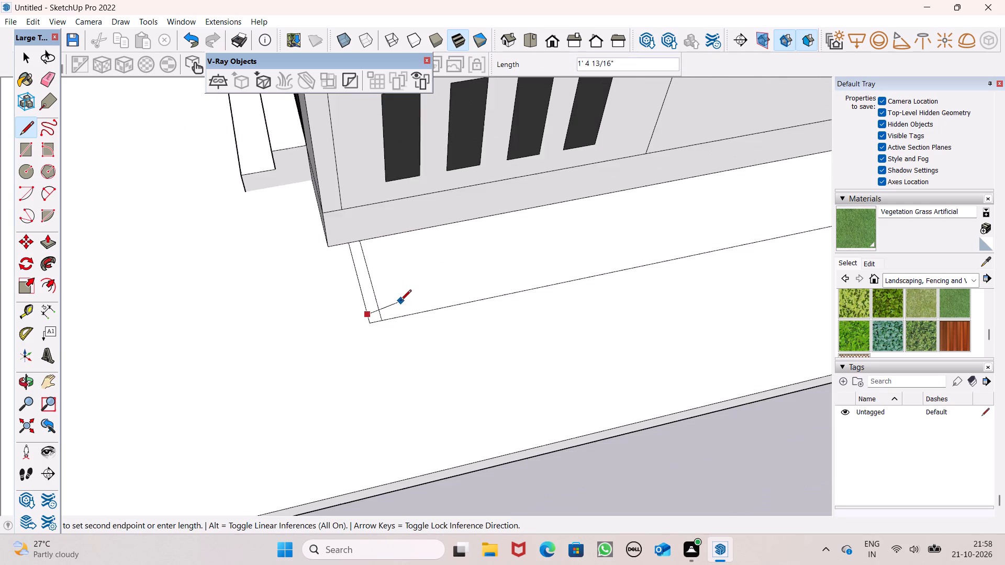
scroll(380, 296, down, 6)
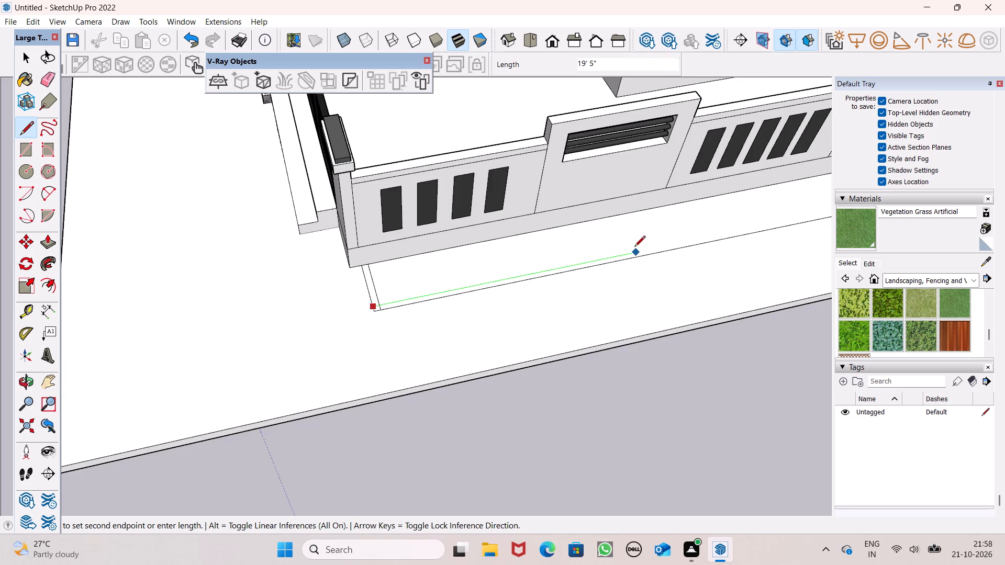
scroll(635, 247, down, 5)
scroll(520, 269, down, 5)
scroll(422, 276, down, 4)
scroll(578, 240, up, 4)
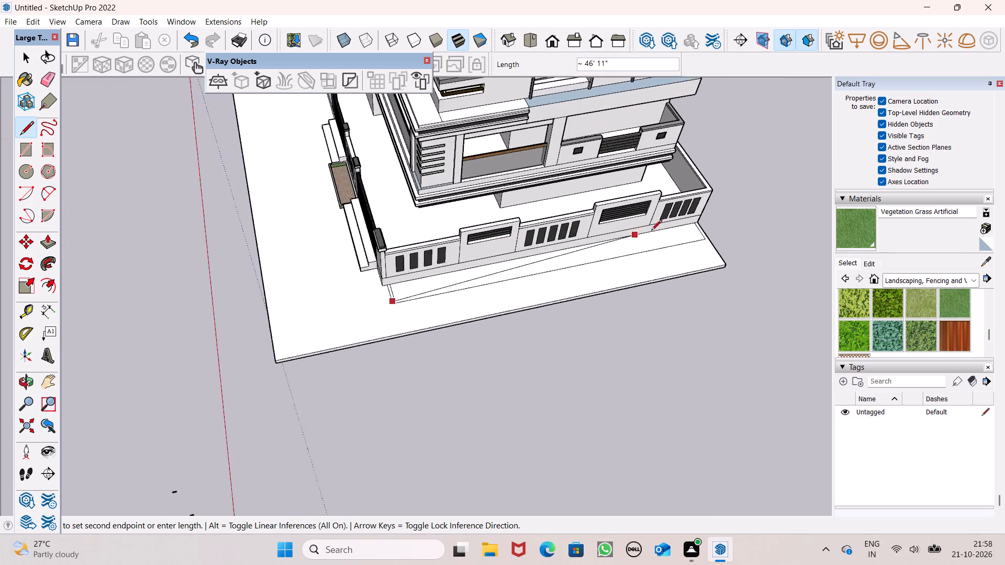
scroll(651, 231, up, 1)
scroll(704, 227, up, 18)
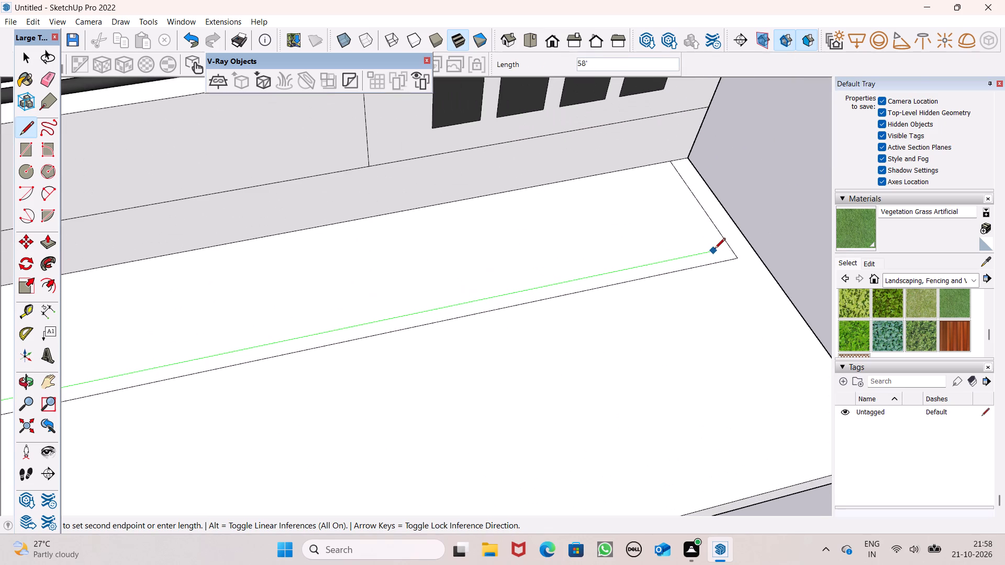
click(728, 249)
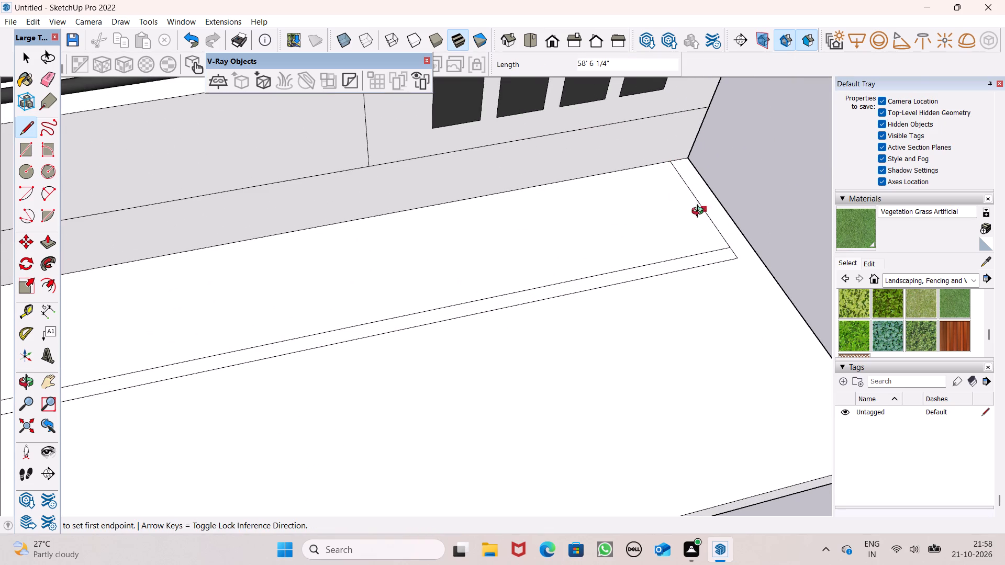
Draw a line about 4' 2" long across the rectangle, just inside its rear end.
middle_drag(700, 212, 631, 209)
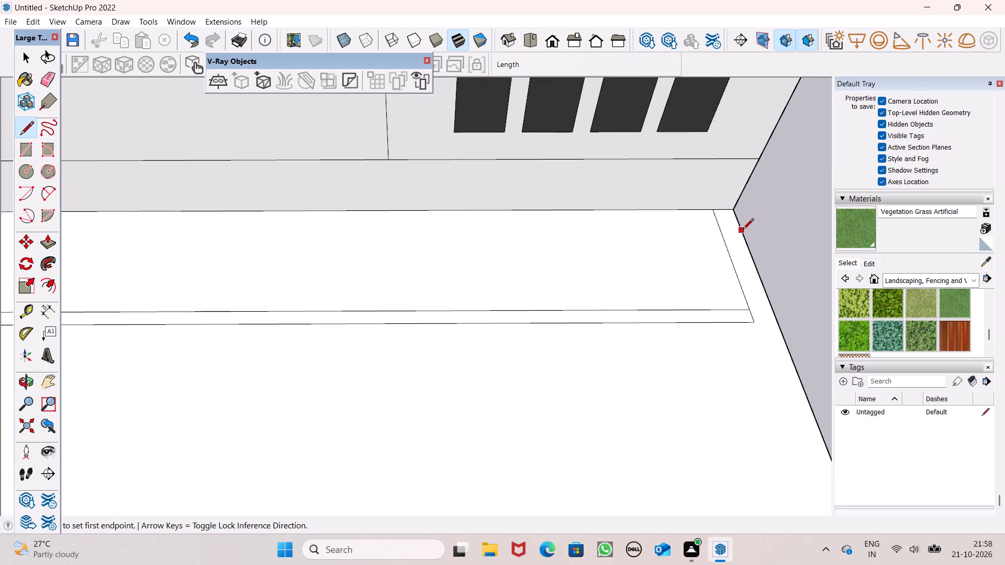
scroll(508, 226, down, 4)
scroll(691, 271, up, 11)
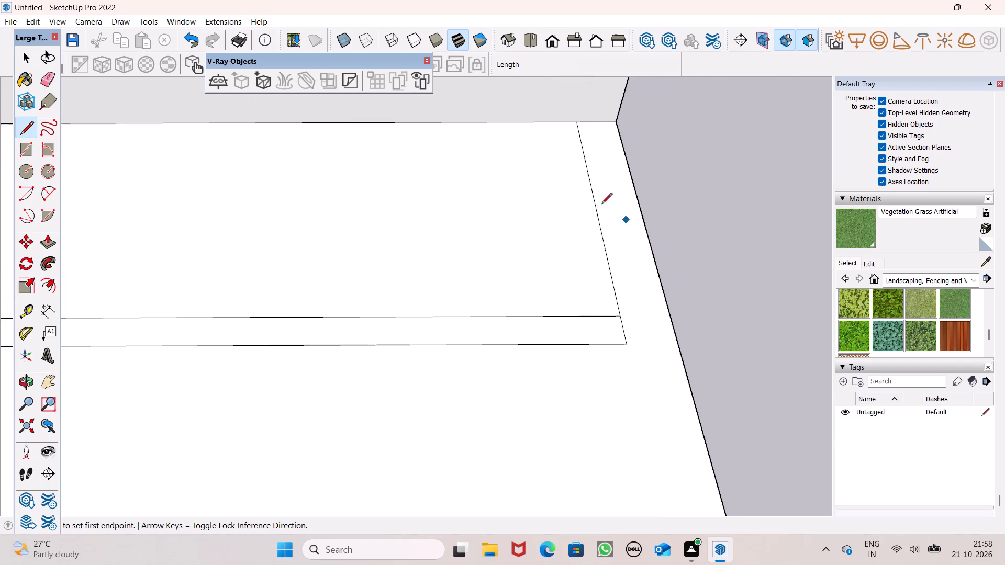
click(544, 124)
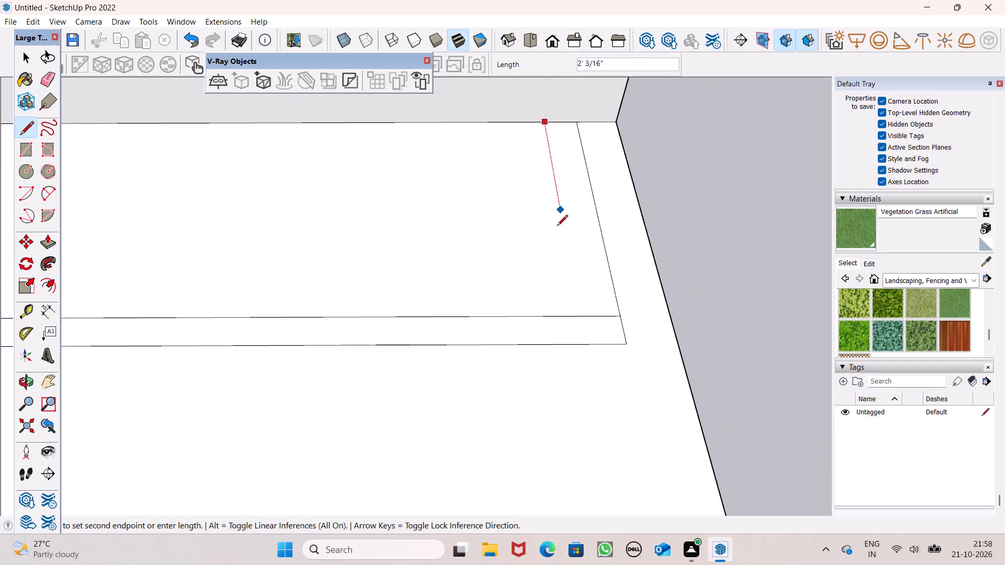
click(579, 343)
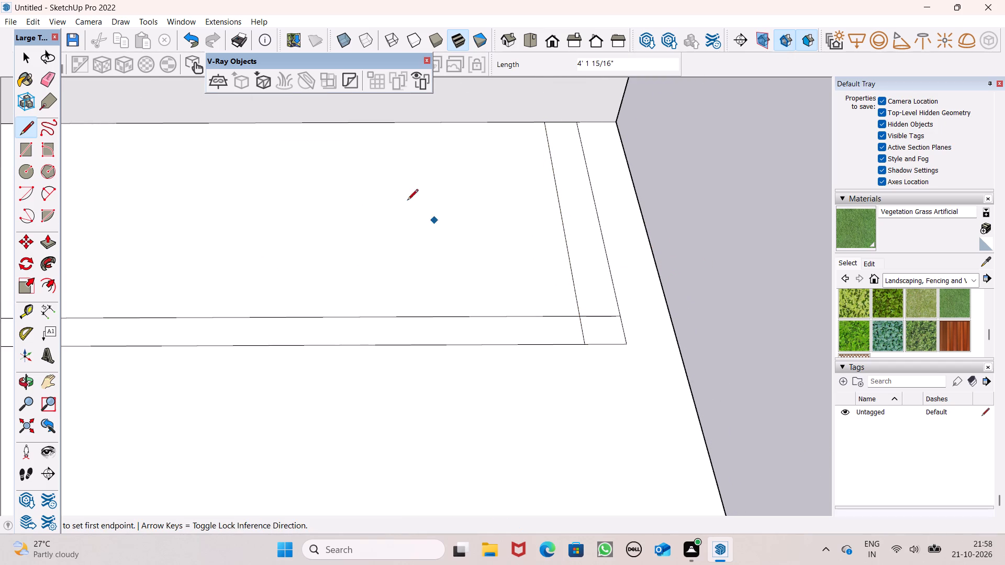
Erase the two short line segments crossing the border at the rectangle's rear outer corner.
click(51, 78)
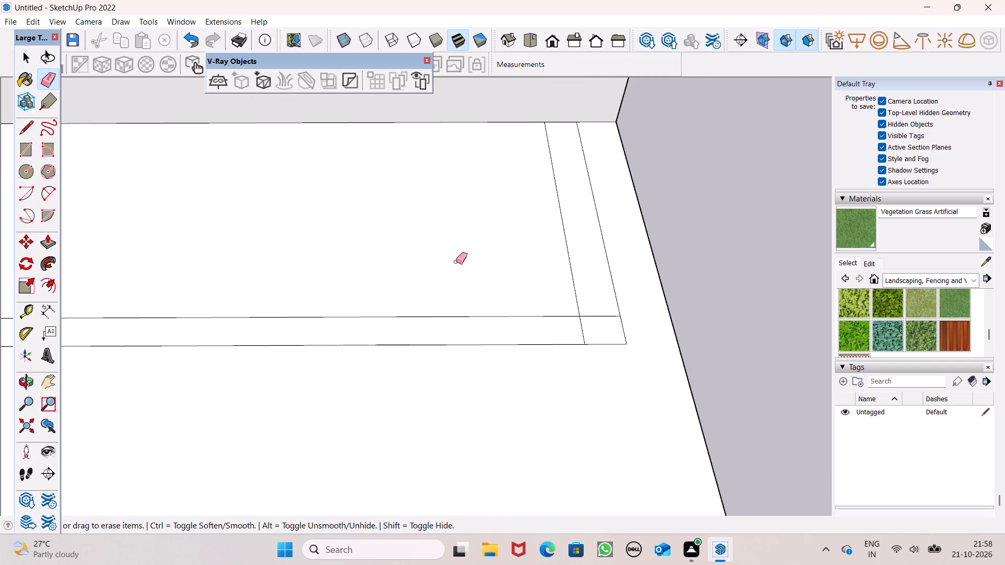
scroll(574, 327, up, 2)
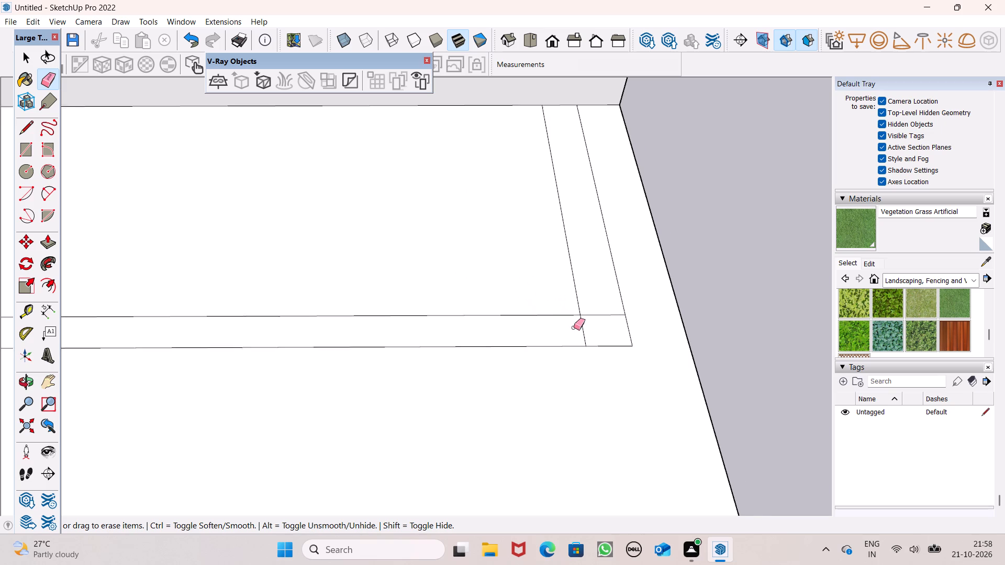
scroll(574, 327, up, 2)
drag(599, 311, 582, 333)
scroll(690, 289, down, 5)
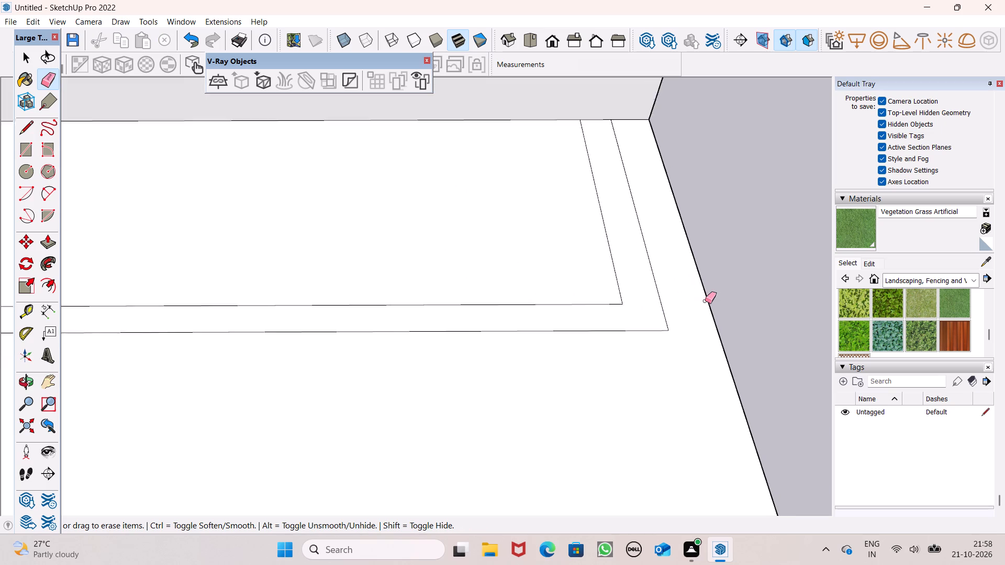
scroll(705, 301, down, 2)
scroll(711, 191, down, 17)
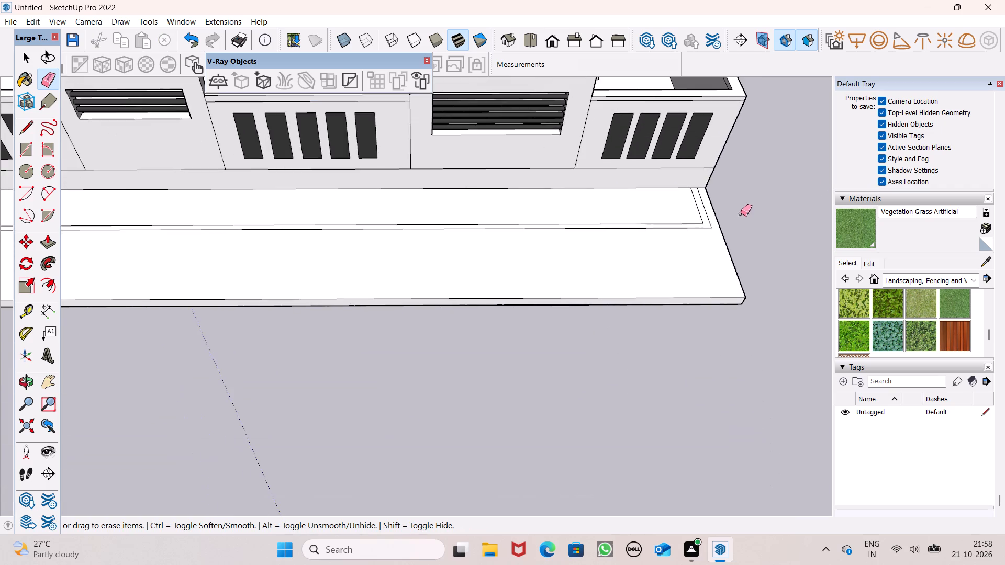
Erase the two short line segments crossing the border at the rectangle's front outer corner.
scroll(745, 213, down, 6)
scroll(273, 229, up, 12)
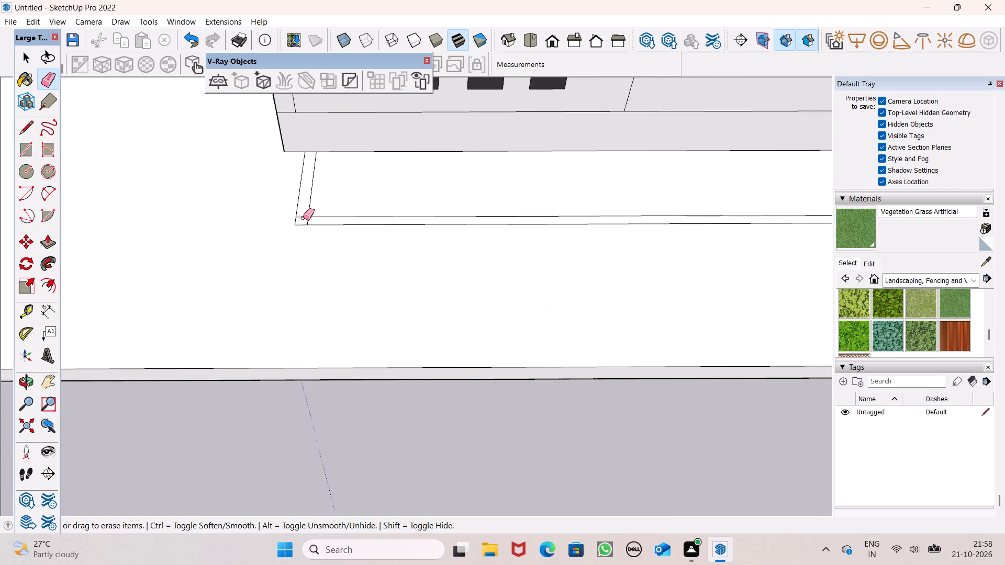
scroll(304, 222, up, 7)
scroll(396, 181, down, 6)
scroll(336, 212, up, 1)
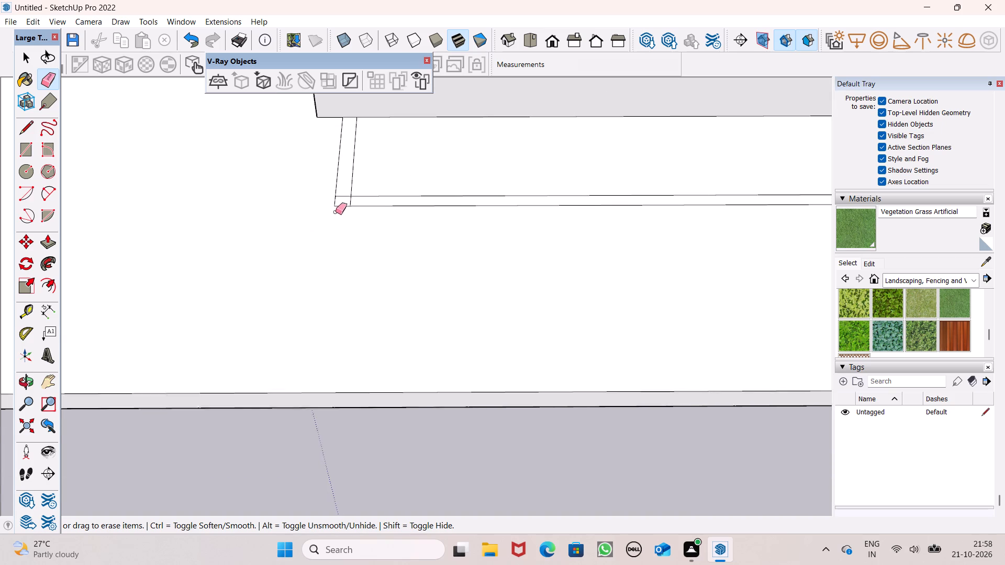
scroll(336, 212, up, 3)
scroll(470, 181, down, 10)
scroll(328, 196, up, 3)
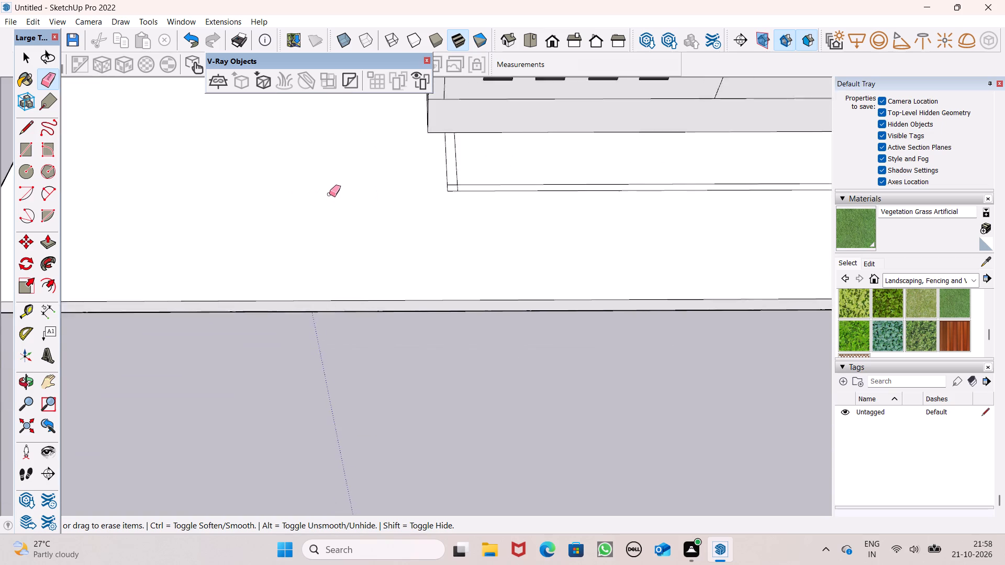
scroll(329, 194, up, 2)
scroll(512, 190, up, 6)
drag(485, 175, 496, 186)
scroll(333, 198, down, 9)
key(space)
scroll(324, 207, down, 5)
Push/Pull the border strip around the wall-side rectangle up about 2' 5" to form the planter's kerb wall.
middle_drag(348, 217, 368, 222)
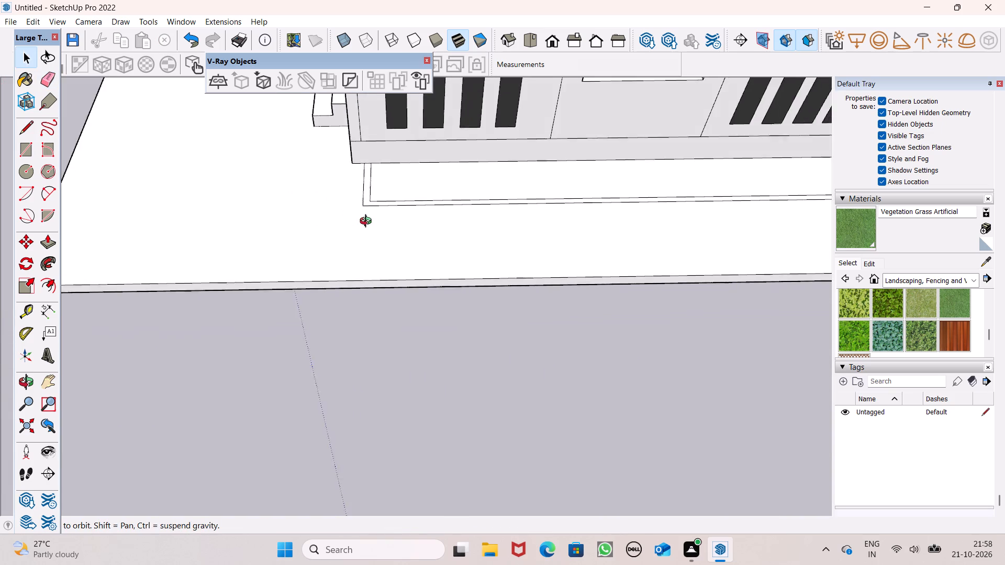
middle_drag(368, 222, 362, 259)
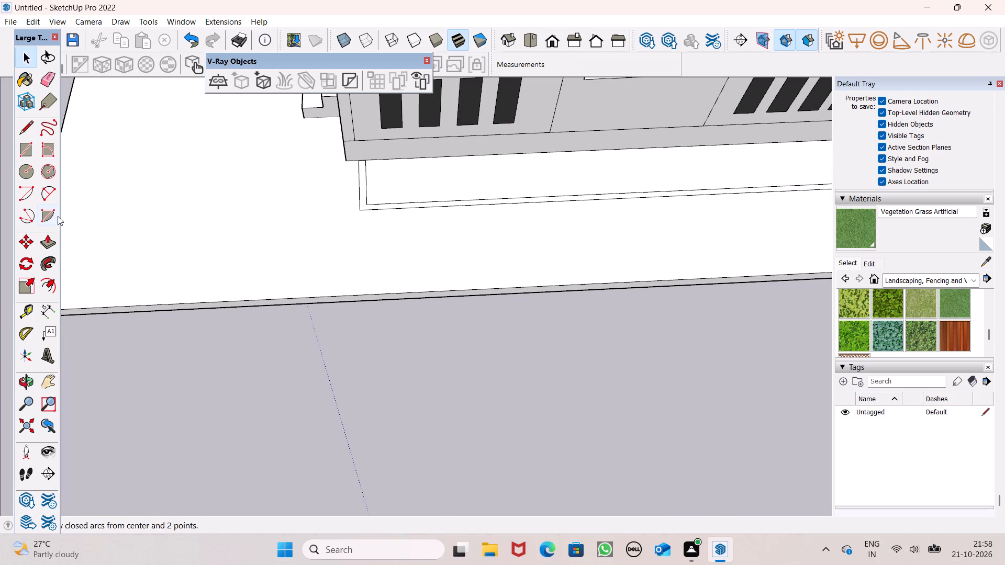
click(48, 236)
scroll(371, 184, up, 5)
scroll(372, 190, down, 3)
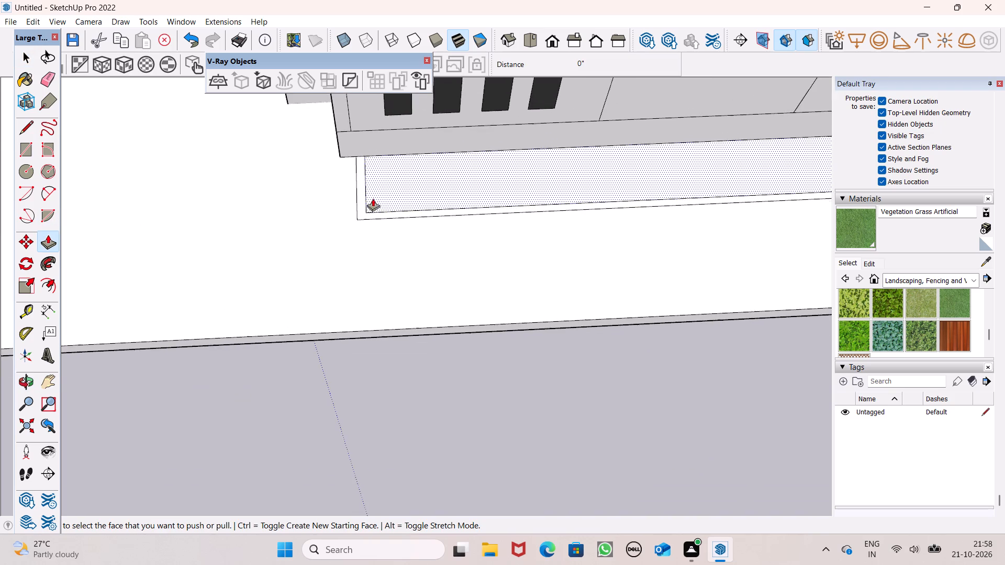
scroll(373, 198, down, 1)
middle_drag(376, 213, 412, 233)
scroll(352, 188, up, 7)
scroll(360, 216, down, 7)
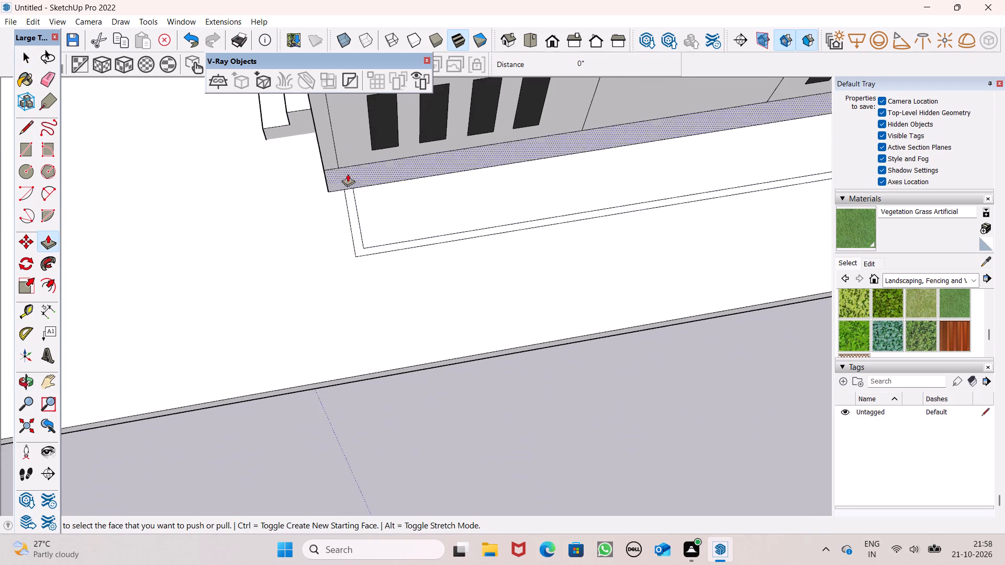
scroll(337, 159, up, 5)
drag(366, 262, 362, 231)
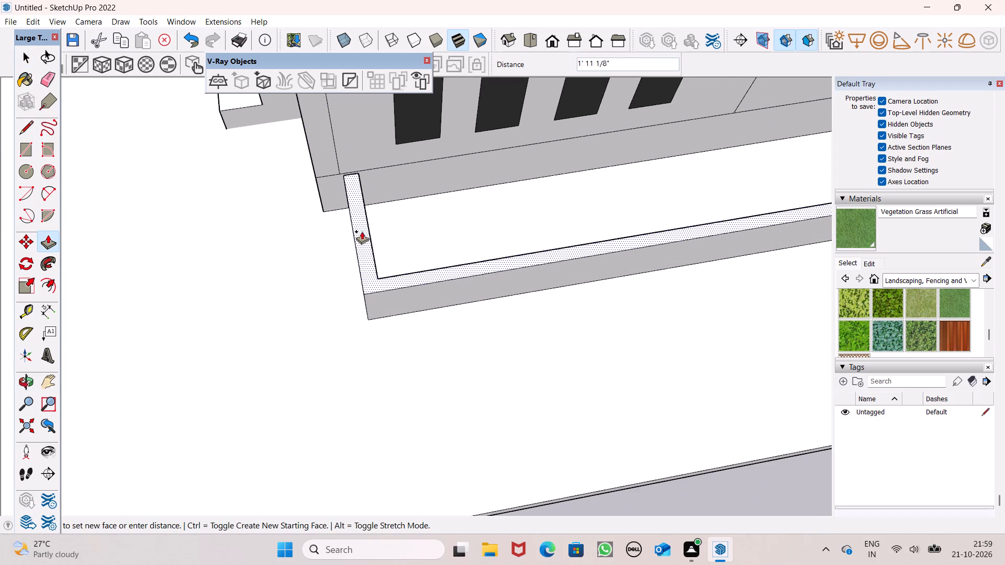
drag(362, 231, 345, 226)
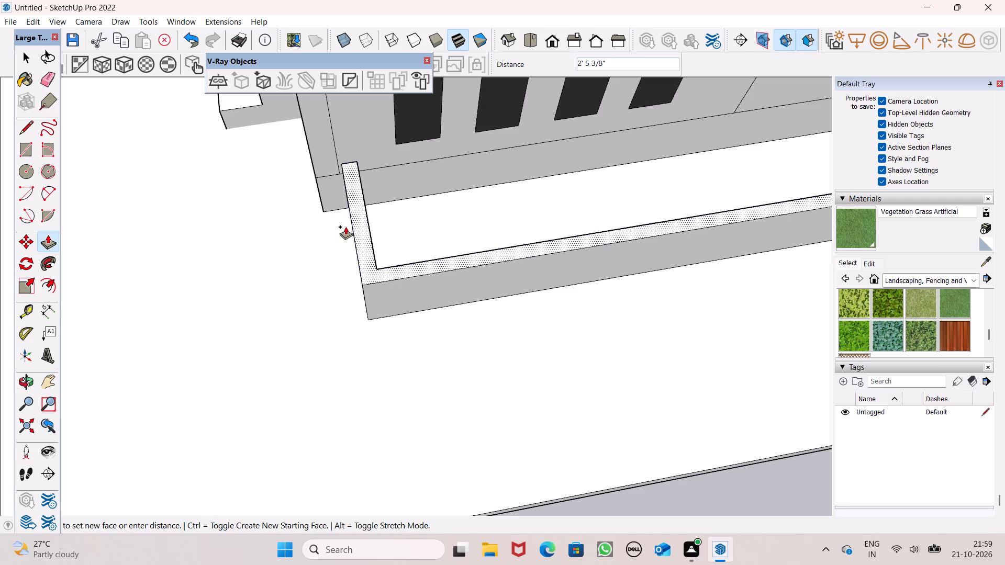
scroll(333, 196, down, 6)
middle_drag(382, 219, 329, 137)
scroll(362, 152, up, 1)
scroll(333, 201, down, 5)
middle_drag(431, 230, 398, 133)
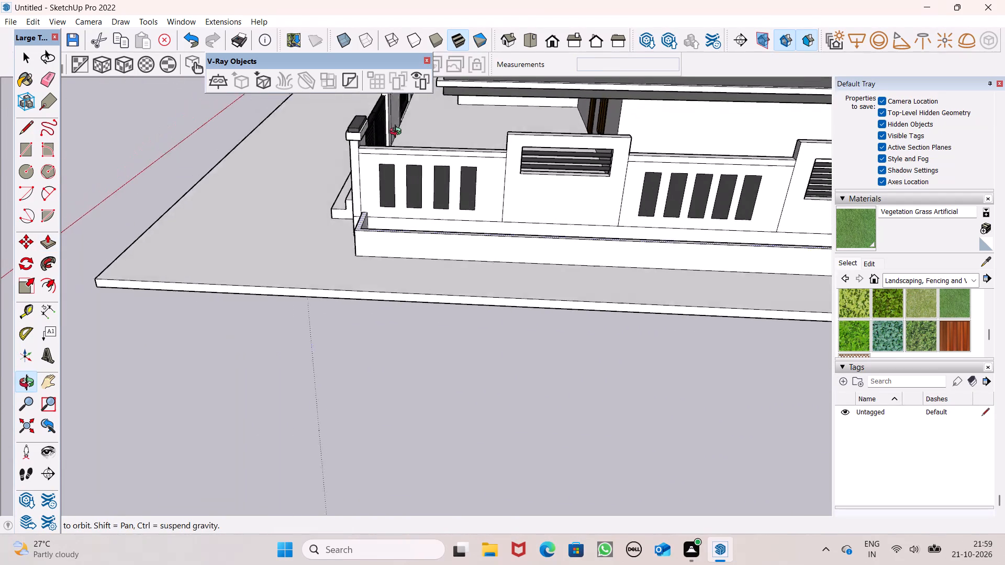
middle_drag(398, 133, 393, 130)
scroll(405, 242, down, 7)
middle_drag(449, 275, 188, 324)
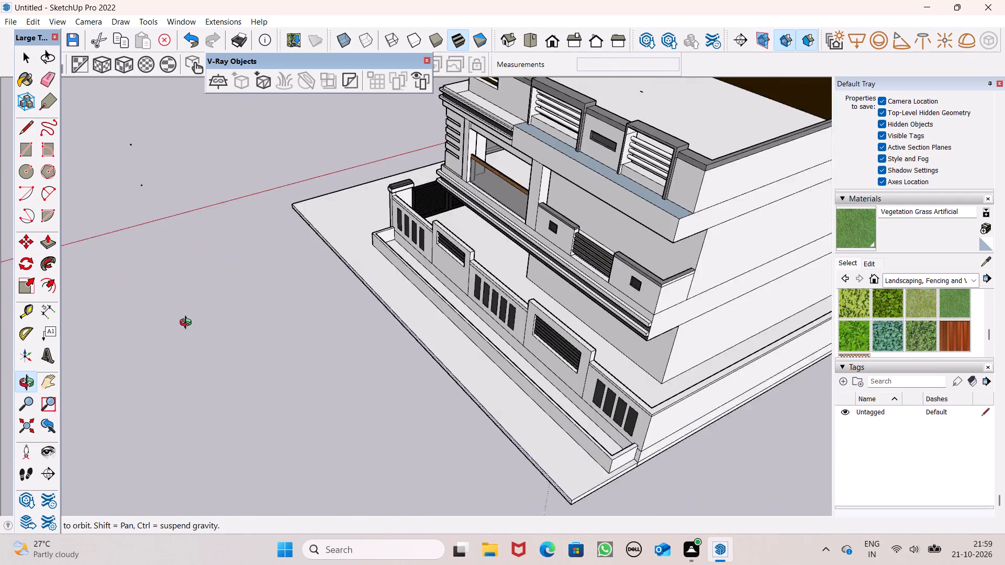
middle_drag(188, 324, 0, 319)
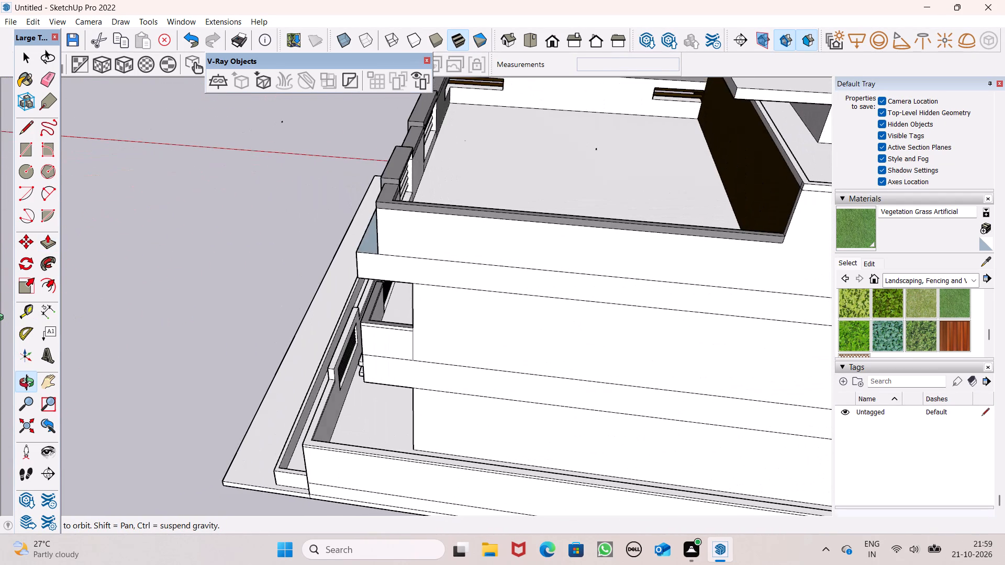
middle_drag(0, 319, 529, 297)
key(space)
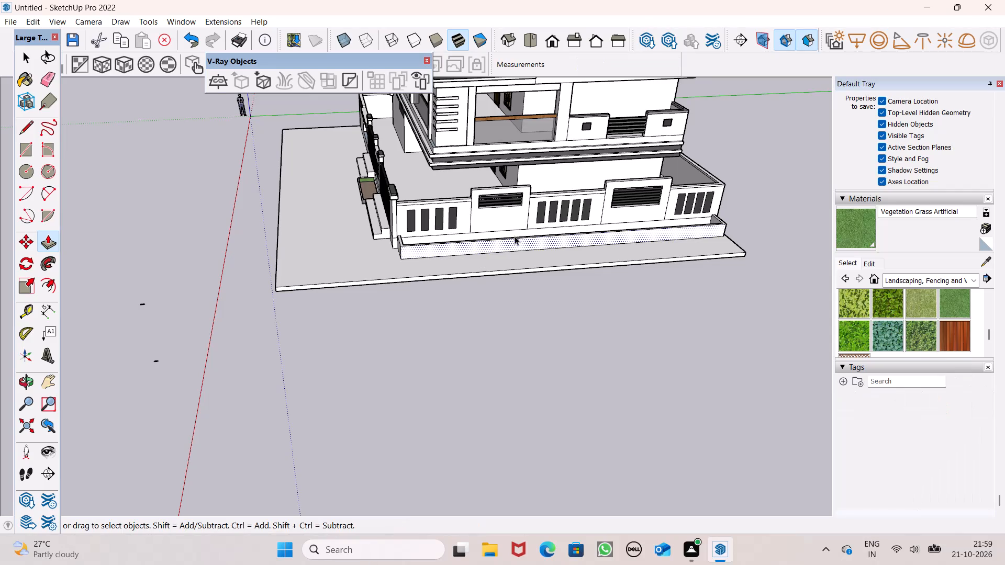
Examine the raised planter border along the side compound wall from several angles.
scroll(623, 224, up, 5)
middle_drag(609, 239, 614, 250)
scroll(644, 228, down, 1)
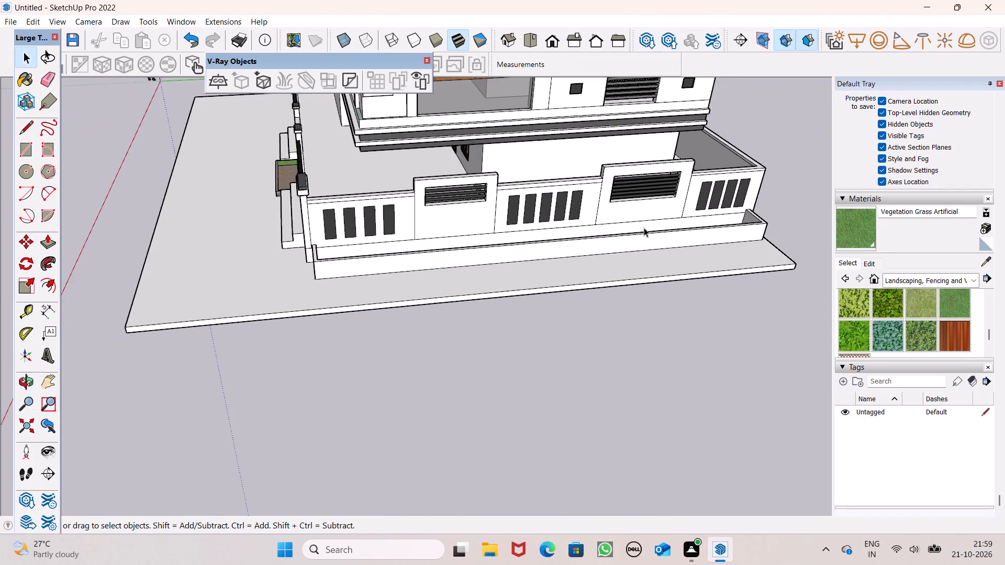
scroll(644, 228, down, 1)
middle_drag(644, 232, 592, 257)
scroll(462, 230, up, 3)
scroll(511, 228, down, 3)
middle_drag(522, 255, 513, 284)
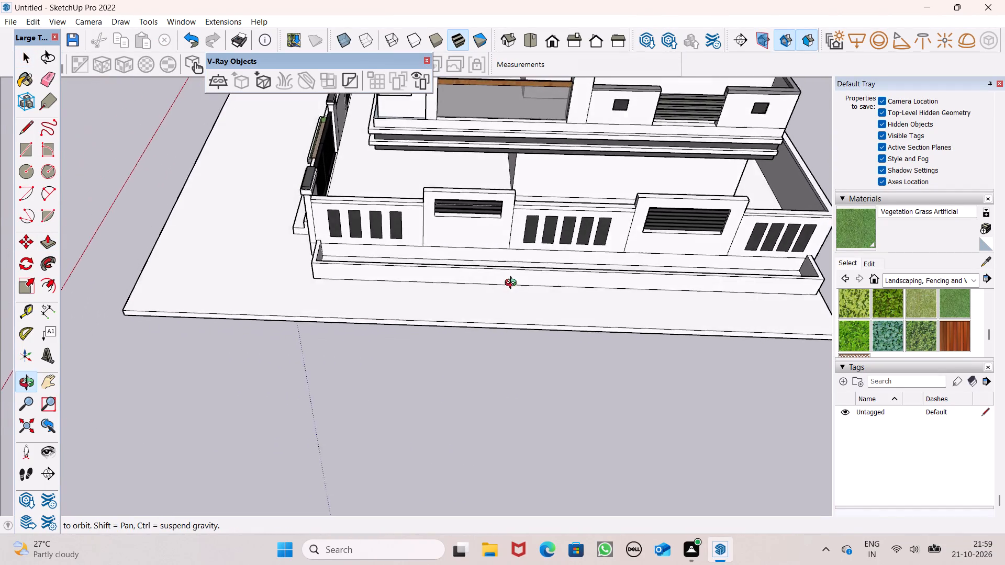
middle_drag(513, 284, 516, 286)
scroll(516, 285, up, 1)
scroll(520, 240, down, 3)
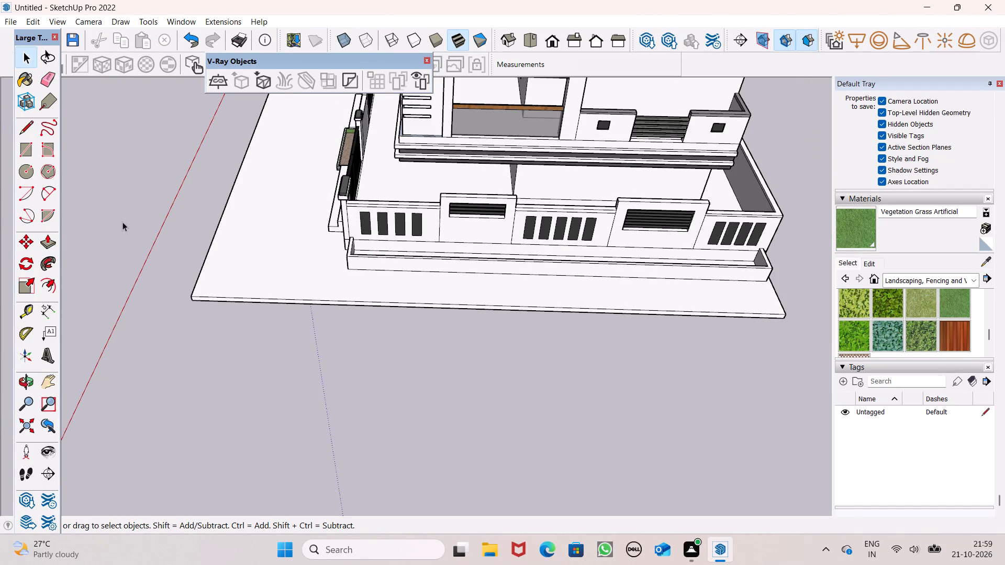
Paint the inner face of the planter's front end wall with the Vegetation Grass Artificial material.
scroll(970, 315, down, 2)
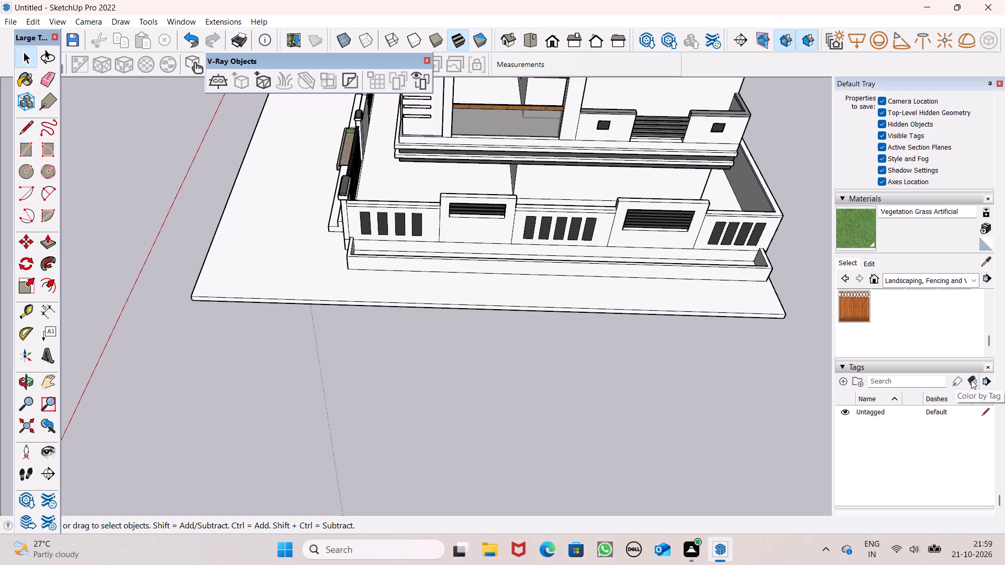
scroll(944, 358, up, 3)
scroll(947, 368, down, 1)
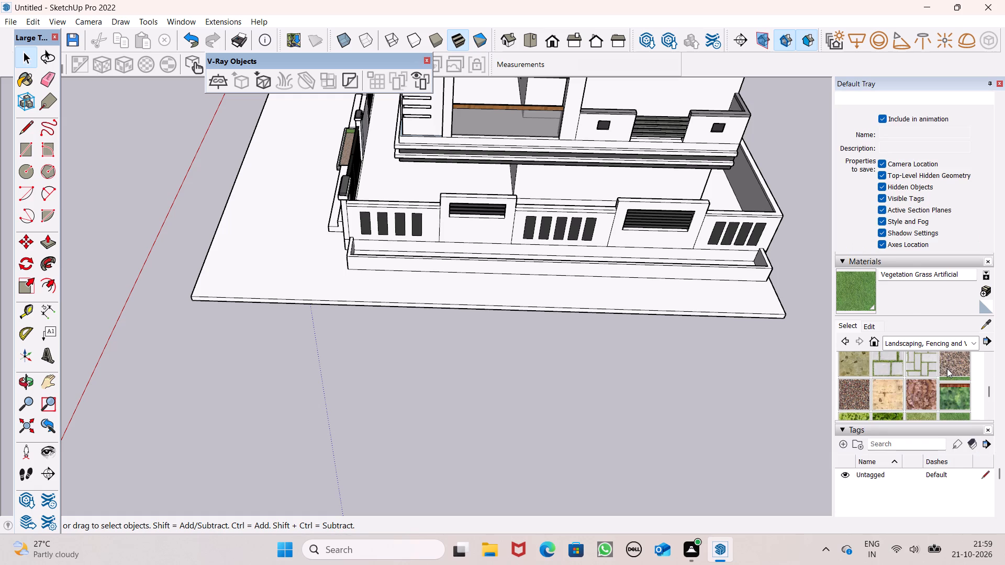
scroll(947, 368, down, 1)
scroll(946, 364, up, 1)
click(946, 364)
scroll(311, 210, up, 4)
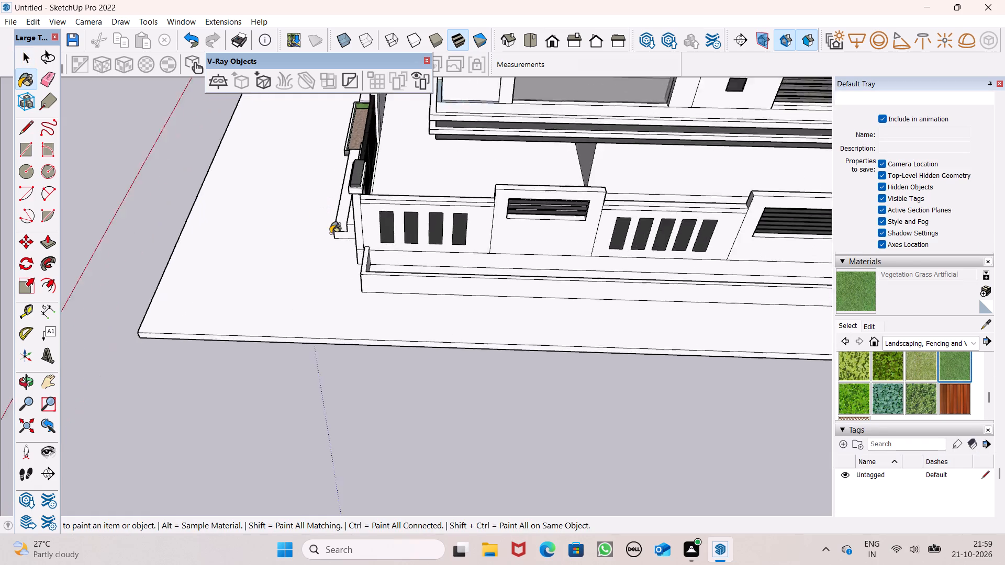
scroll(330, 233, up, 2)
middle_drag(389, 285, 285, 311)
scroll(383, 295, up, 7)
click(390, 256)
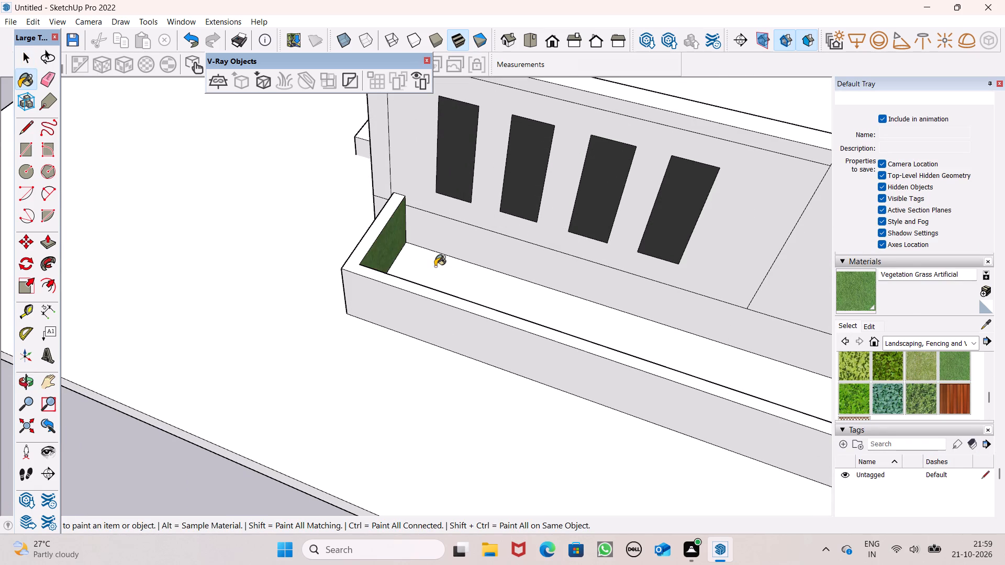
Paint the planter's bed with the multicoloured Groundcover Rock Crushed material from the Landscaping, Fencing and Vegetation collection.
scroll(400, 249, down, 4)
middle_drag(399, 272, 472, 303)
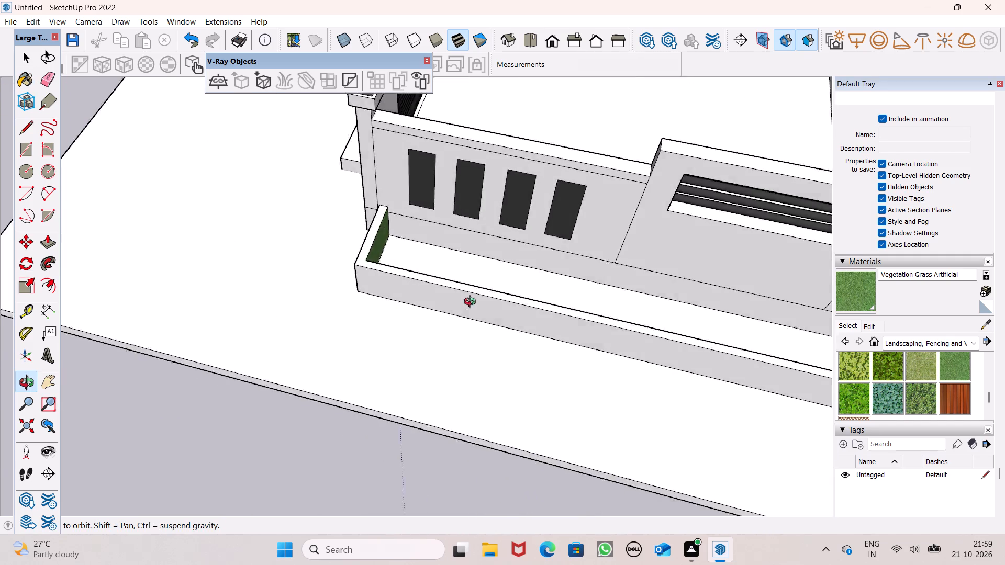
middle_drag(472, 303, 533, 290)
scroll(485, 260, down, 1)
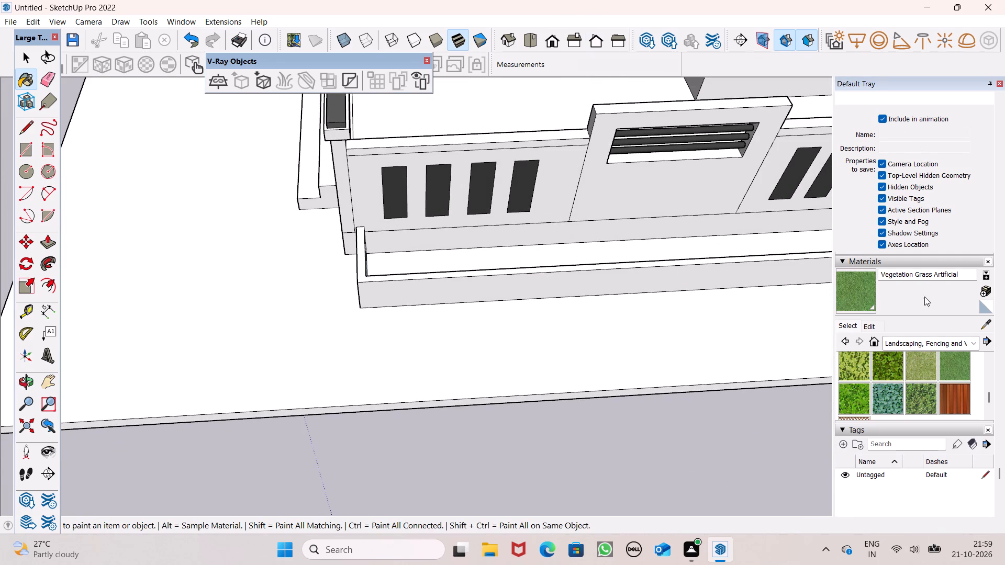
click(930, 348)
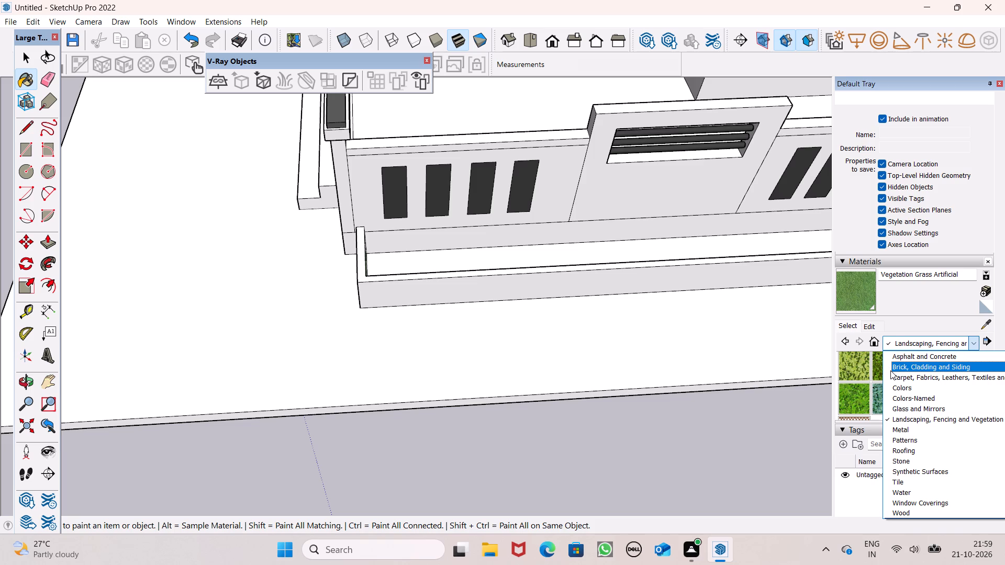
click(937, 422)
scroll(909, 390, down, 2)
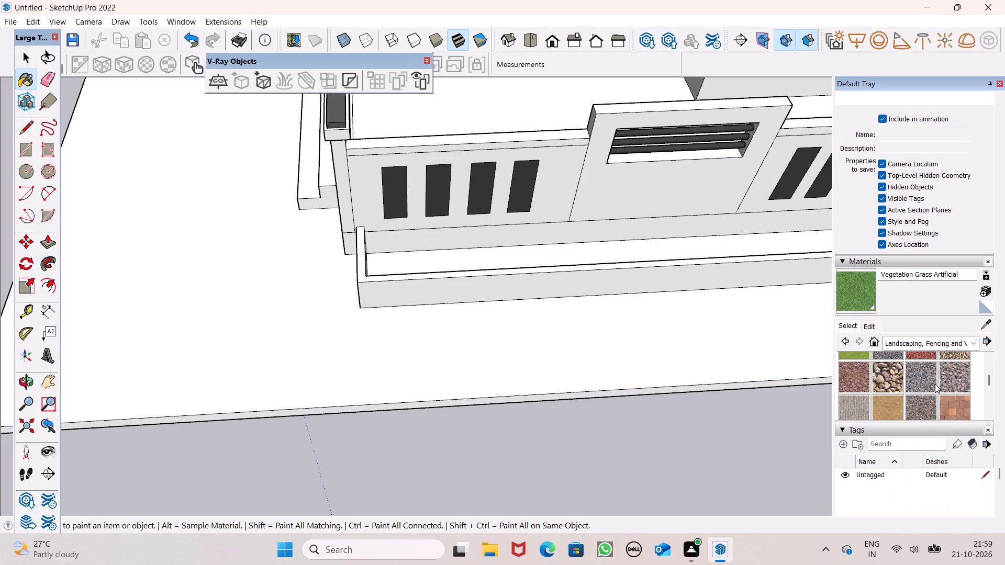
click(964, 383)
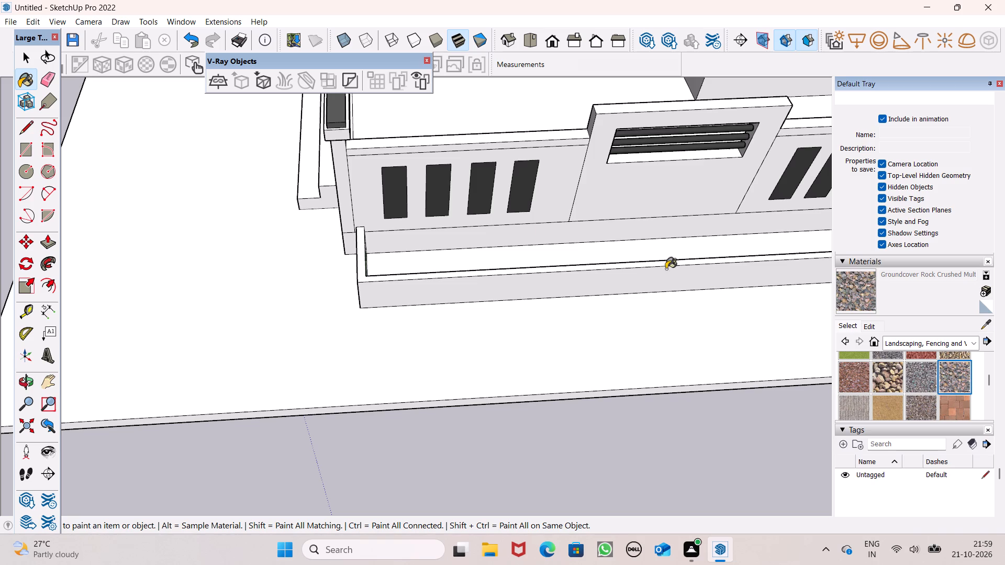
click(412, 261)
scroll(418, 246, down, 4)
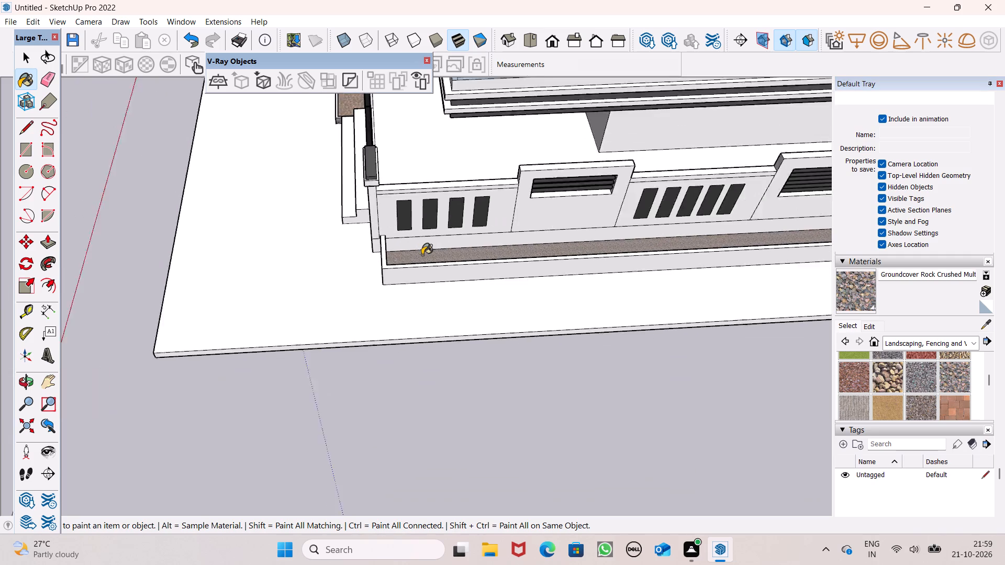
Set the crushed rock material's texture size to 4' wide, keeping its proportions.
scroll(422, 255, down, 2)
middle_drag(423, 280, 412, 338)
click(873, 330)
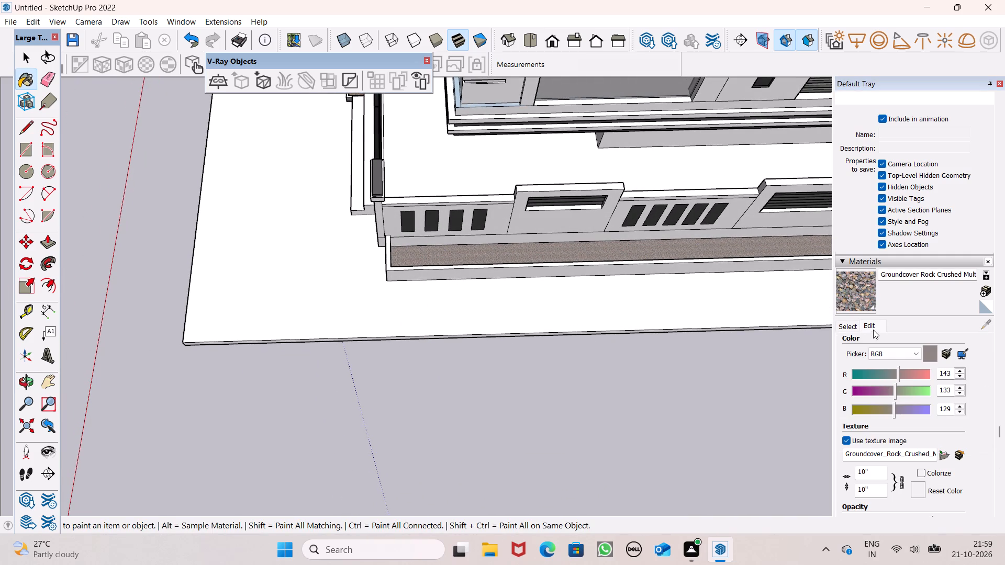
click(877, 474)
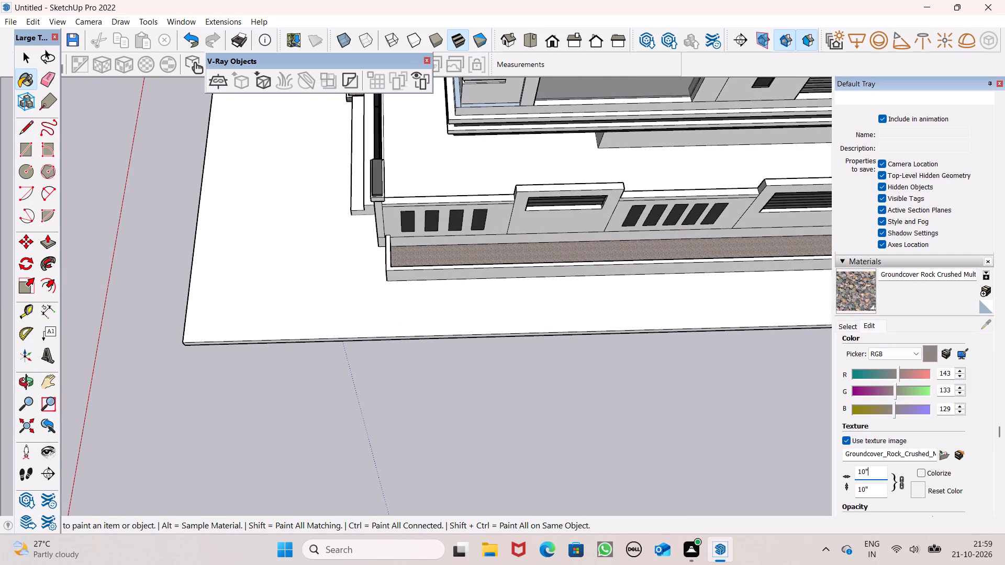
key(BackSpace)
key(BackSpace)
key(BackSpace)
text(4')
key(Return)
key(space)
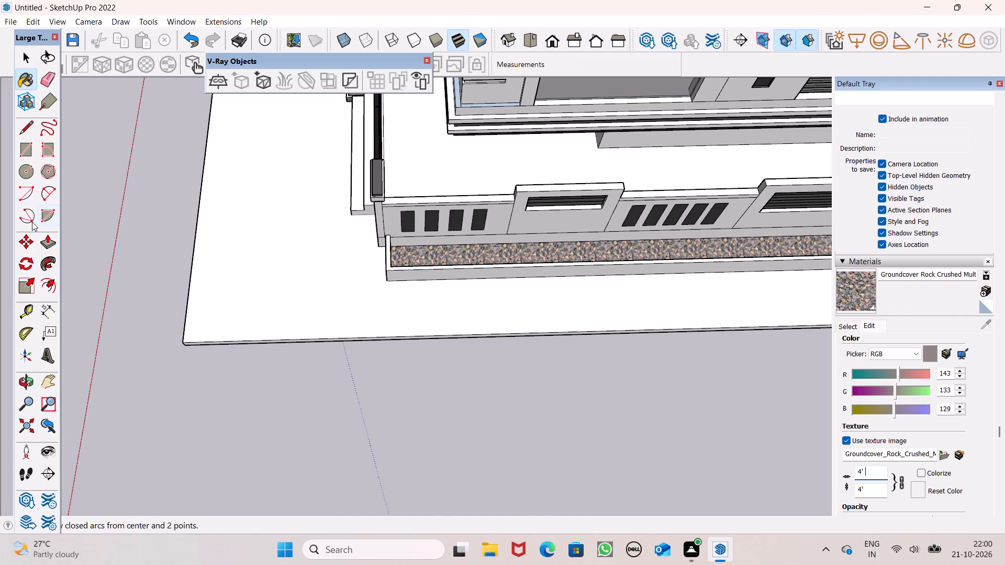
scroll(334, 224, down, 4)
middle_drag(345, 275, 410, 79)
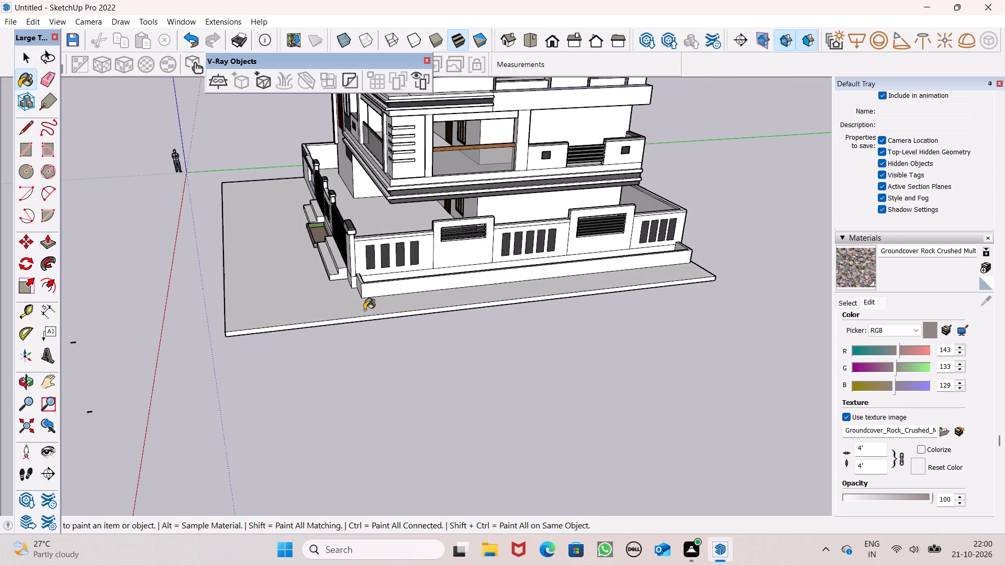
key(space)
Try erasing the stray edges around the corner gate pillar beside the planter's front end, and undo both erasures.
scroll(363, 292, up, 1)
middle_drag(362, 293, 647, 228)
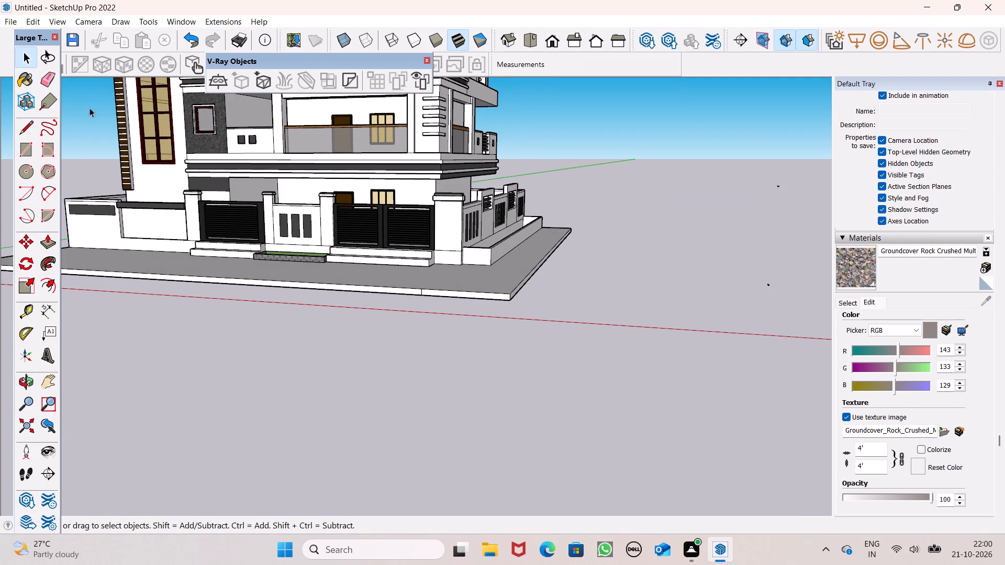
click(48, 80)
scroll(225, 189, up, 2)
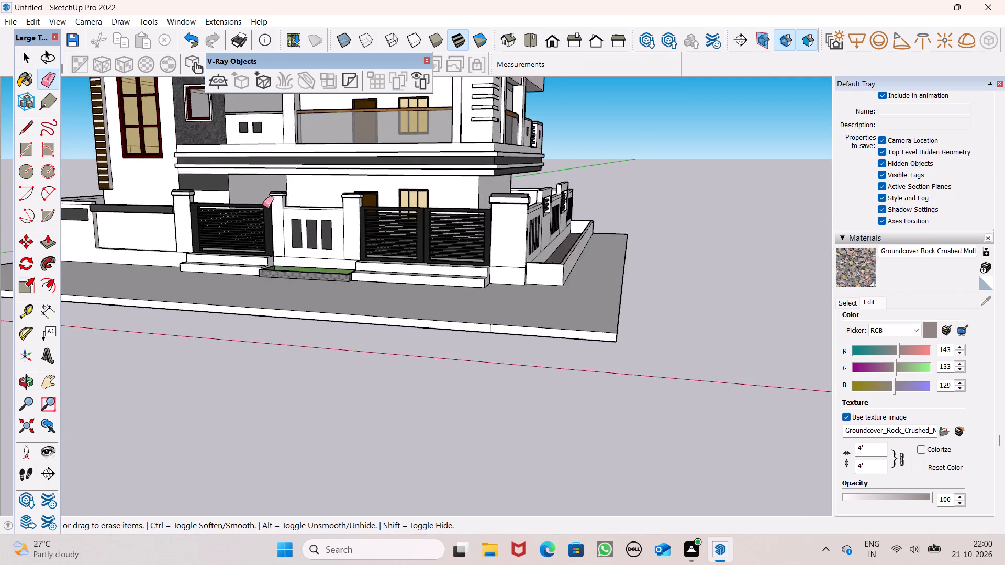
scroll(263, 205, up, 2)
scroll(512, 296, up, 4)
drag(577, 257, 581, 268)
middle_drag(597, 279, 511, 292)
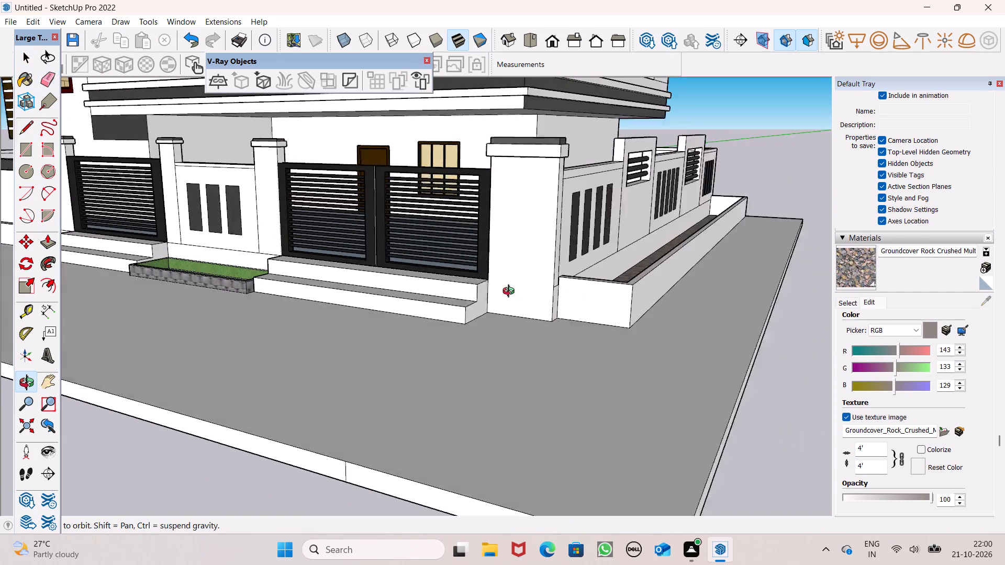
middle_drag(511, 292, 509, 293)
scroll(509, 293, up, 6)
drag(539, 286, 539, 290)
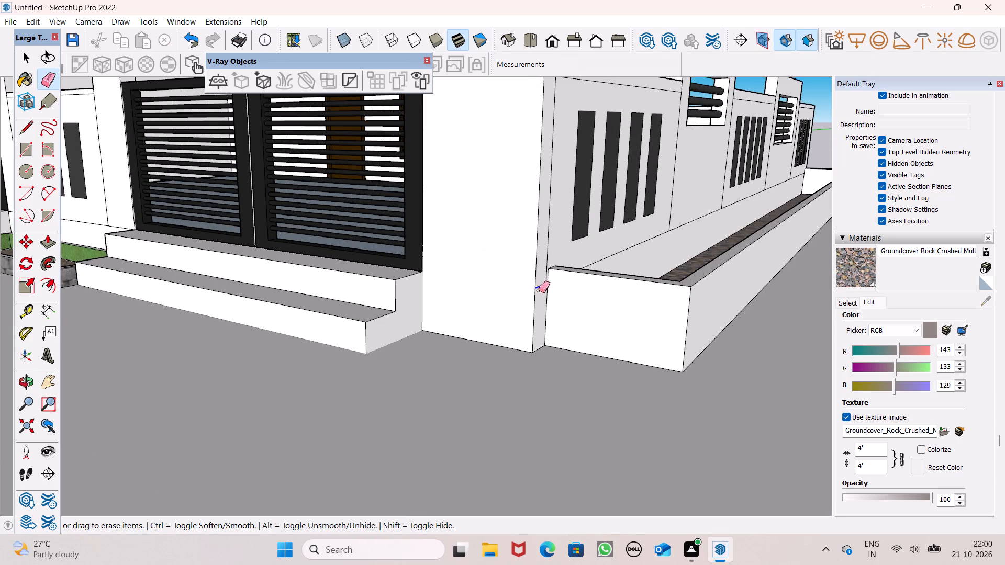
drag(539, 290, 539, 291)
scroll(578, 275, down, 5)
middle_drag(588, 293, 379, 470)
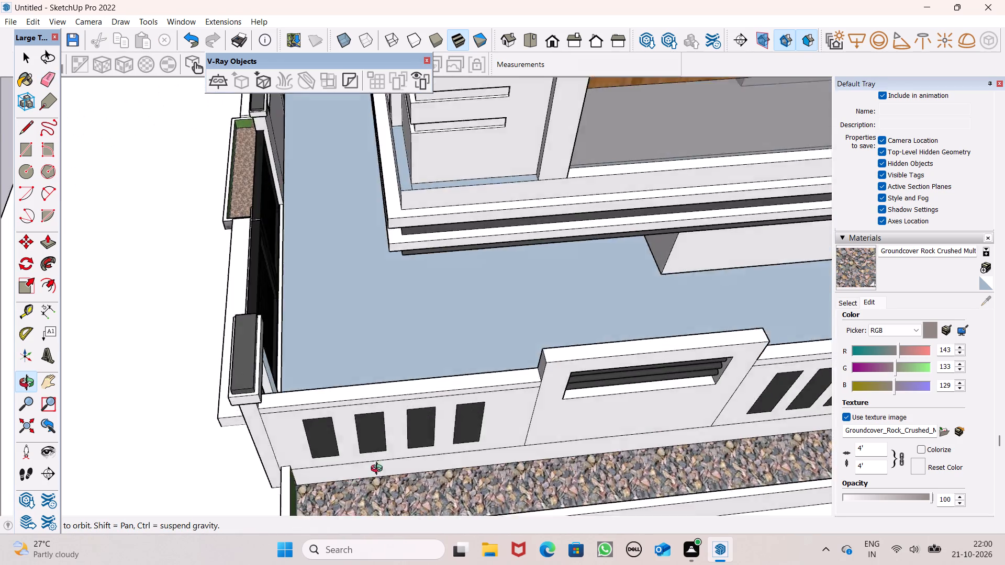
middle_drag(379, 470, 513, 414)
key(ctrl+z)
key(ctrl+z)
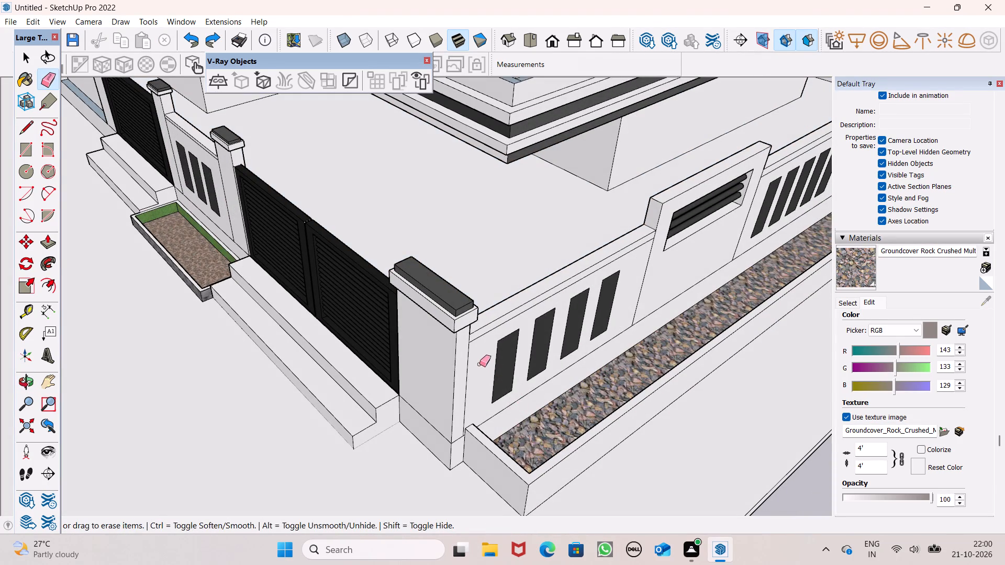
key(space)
Paint the ground inside the compound walls with the Blacktop Old 01 material from the Asphalt and Concrete collection.
scroll(473, 346, down, 5)
middle_drag(467, 341, 580, 213)
scroll(578, 213, down, 3)
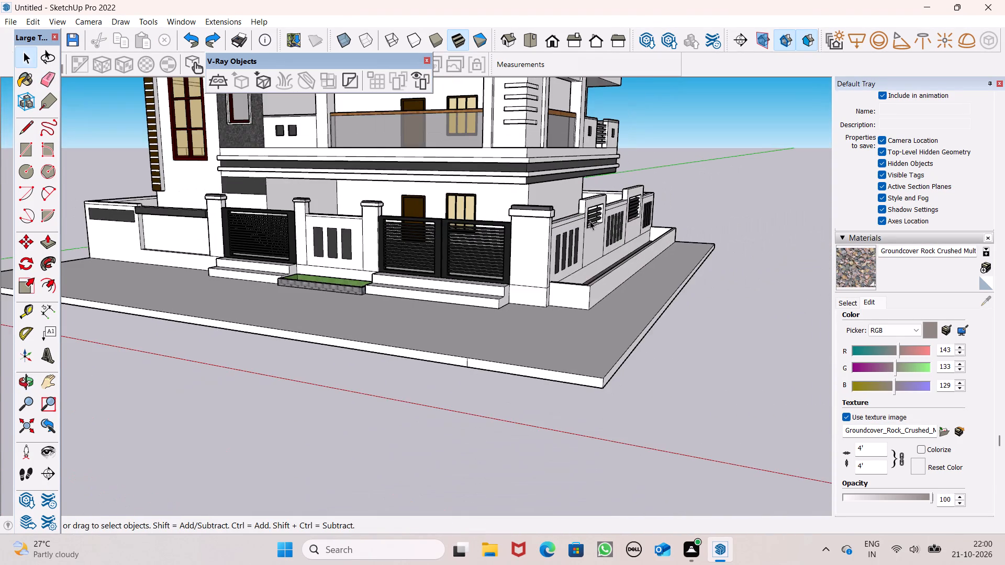
middle_drag(591, 224, 592, 245)
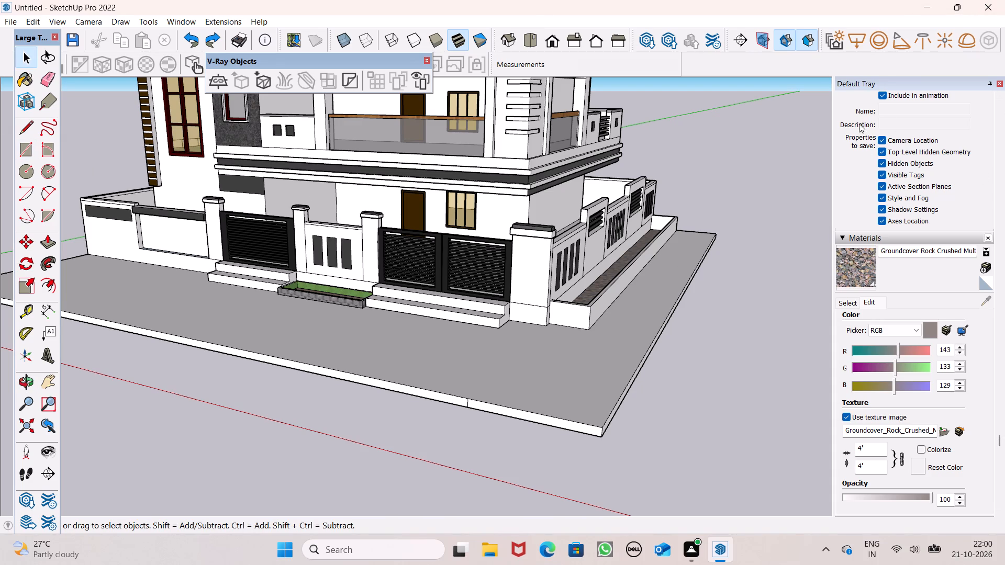
click(856, 304)
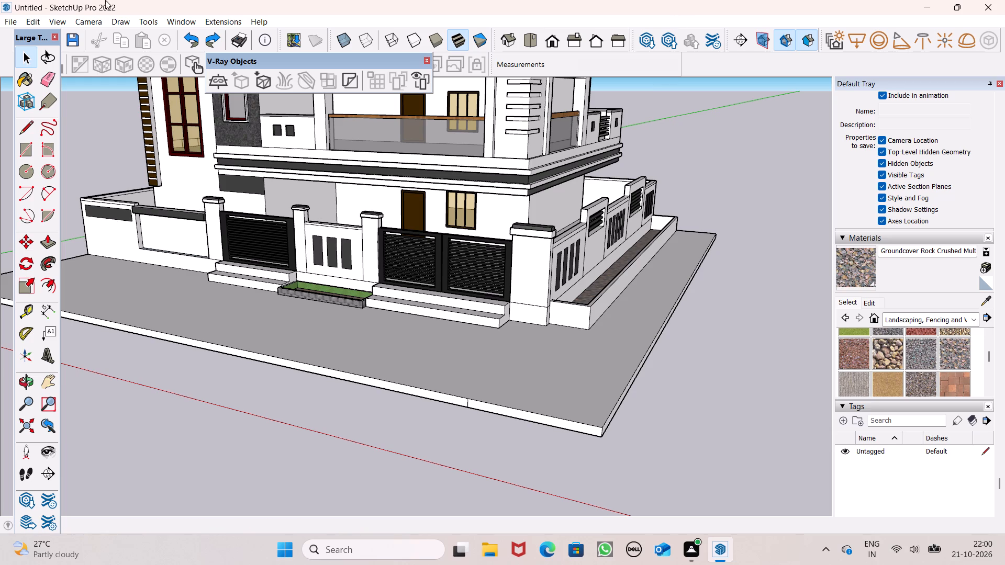
click(955, 322)
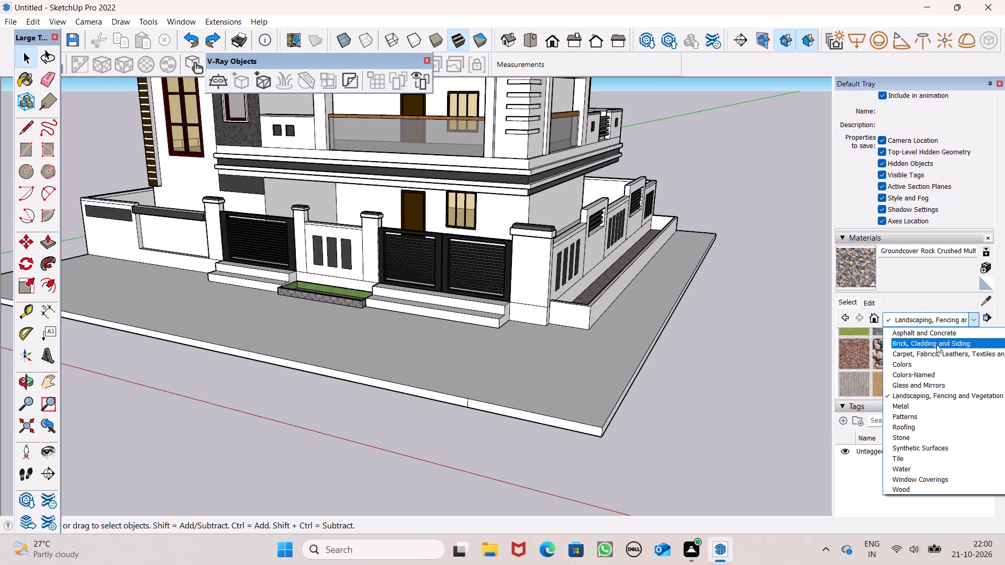
click(941, 333)
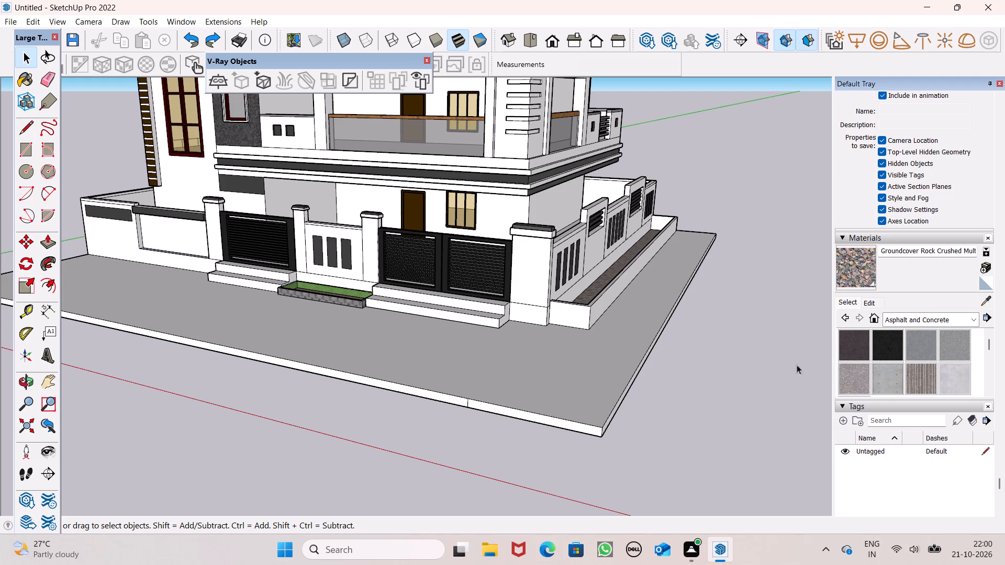
click(919, 352)
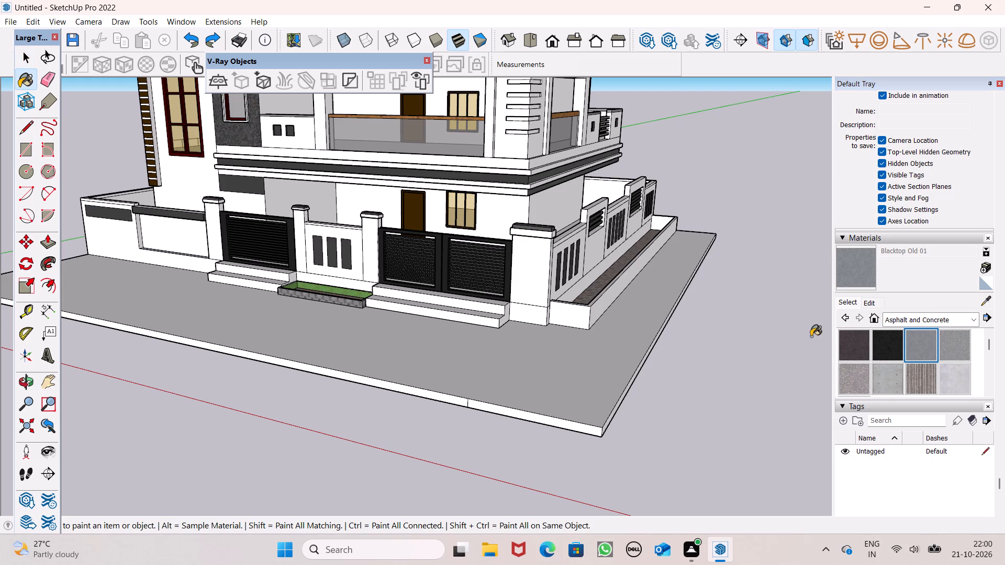
scroll(524, 346, up, 3)
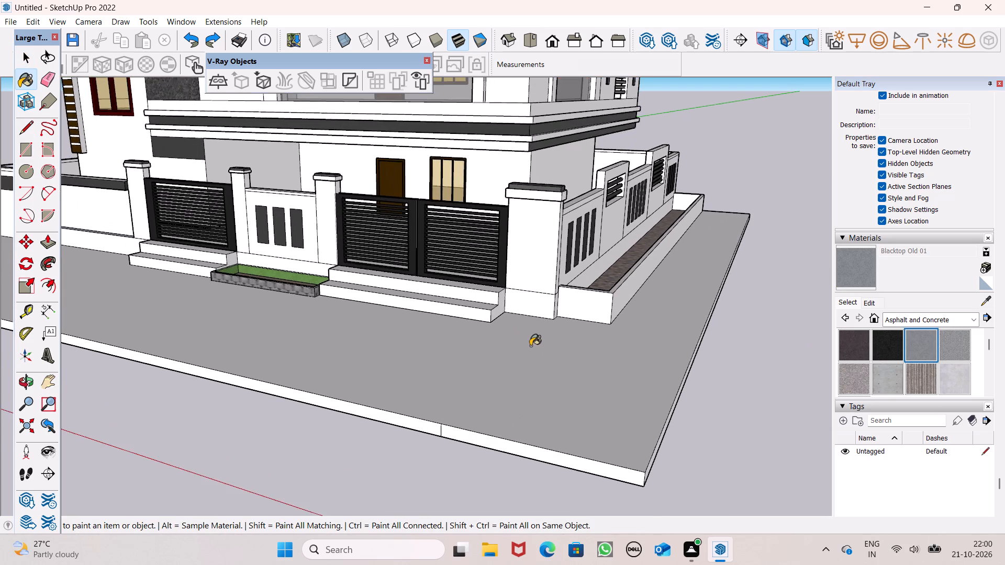
scroll(530, 346, up, 2)
scroll(556, 297, down, 6)
middle_drag(578, 302, 456, 417)
scroll(447, 323, up, 3)
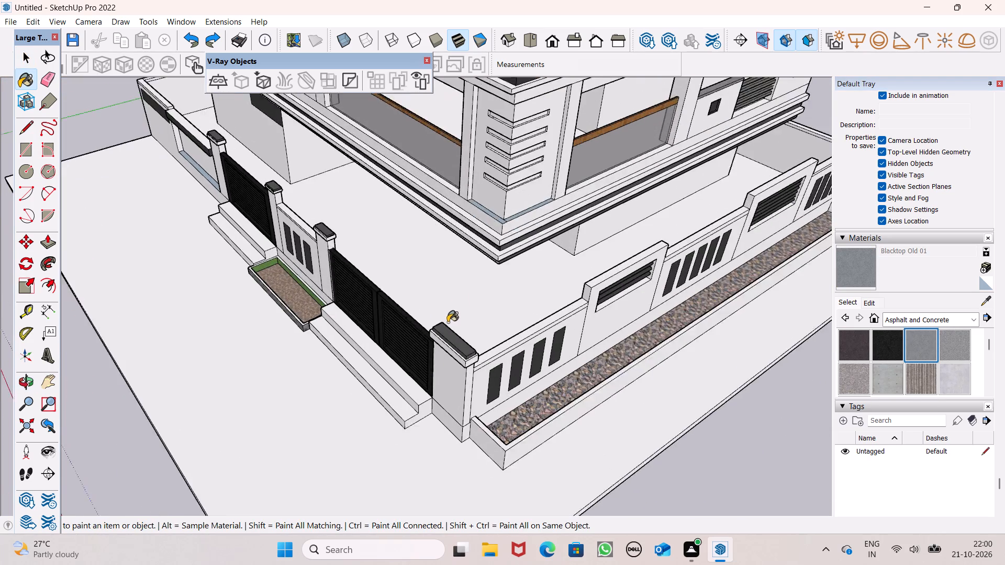
scroll(448, 322, up, 1)
click(457, 298)
Paint the open roof terrace floor with the same Blacktop Old 01 material.
scroll(466, 301, down, 7)
scroll(468, 296, up, 1)
scroll(468, 296, down, 3)
middle_drag(471, 303, 554, 238)
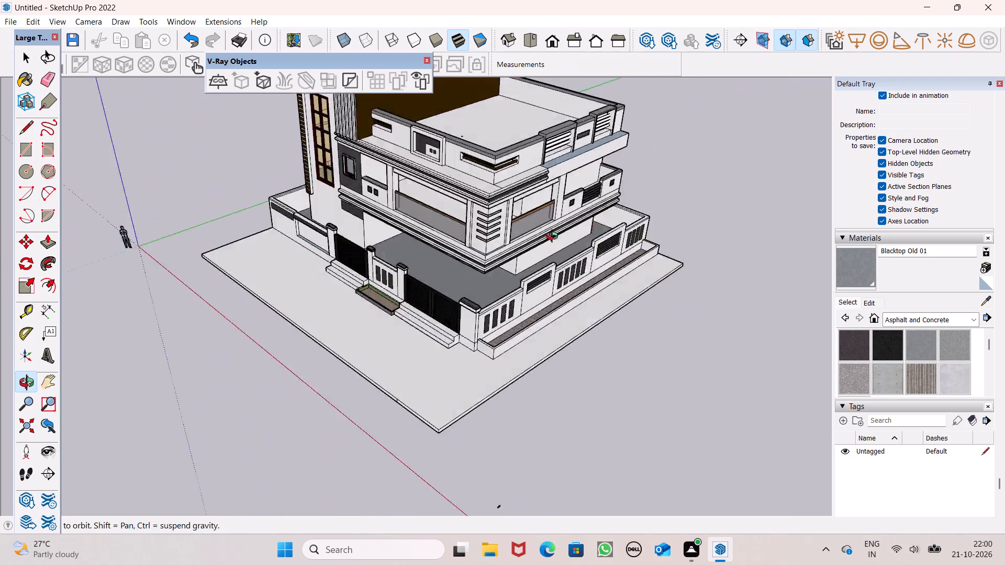
middle_drag(554, 238, 655, 180)
scroll(642, 206, down, 3)
middle_drag(609, 229, 589, 359)
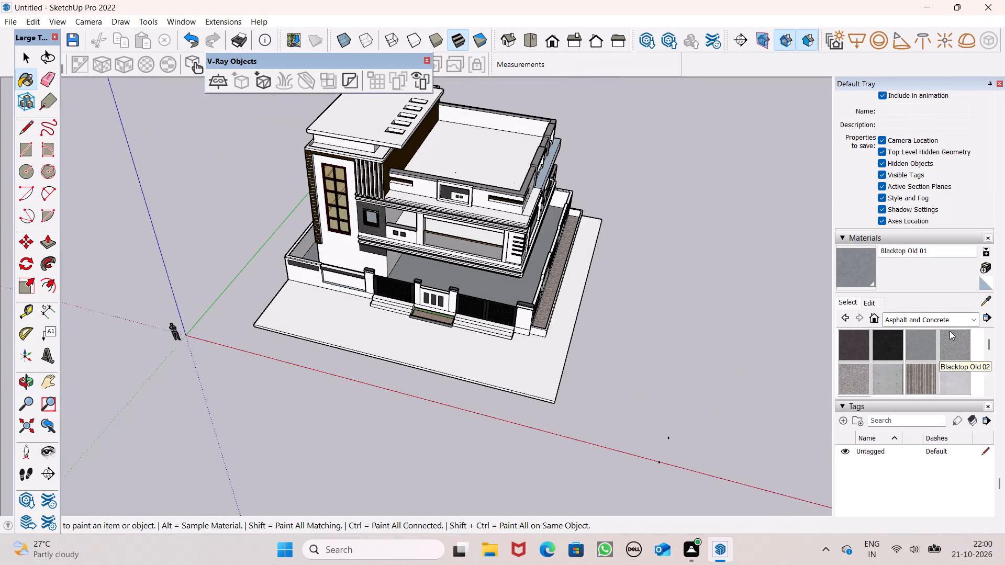
click(947, 321)
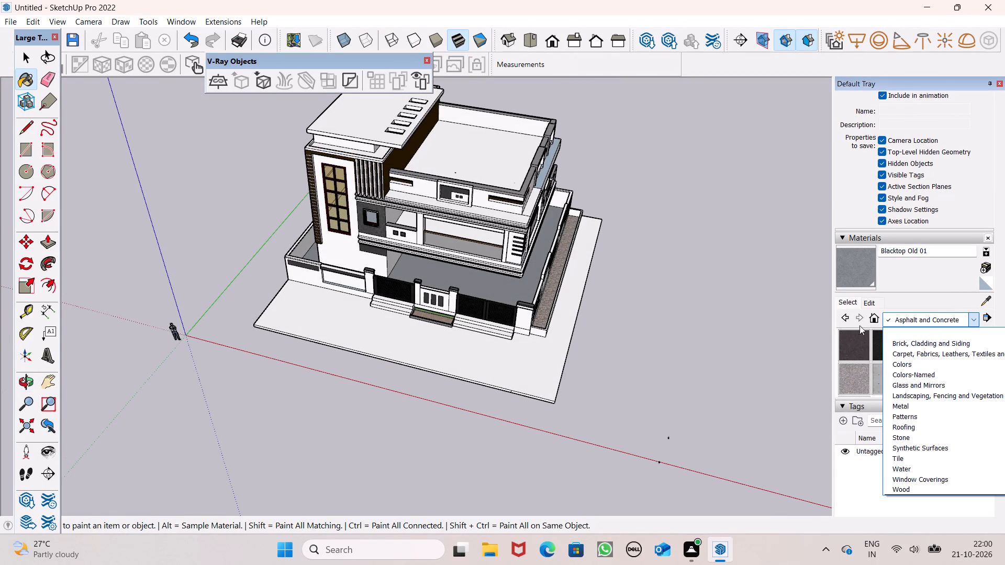
click(852, 256)
click(507, 138)
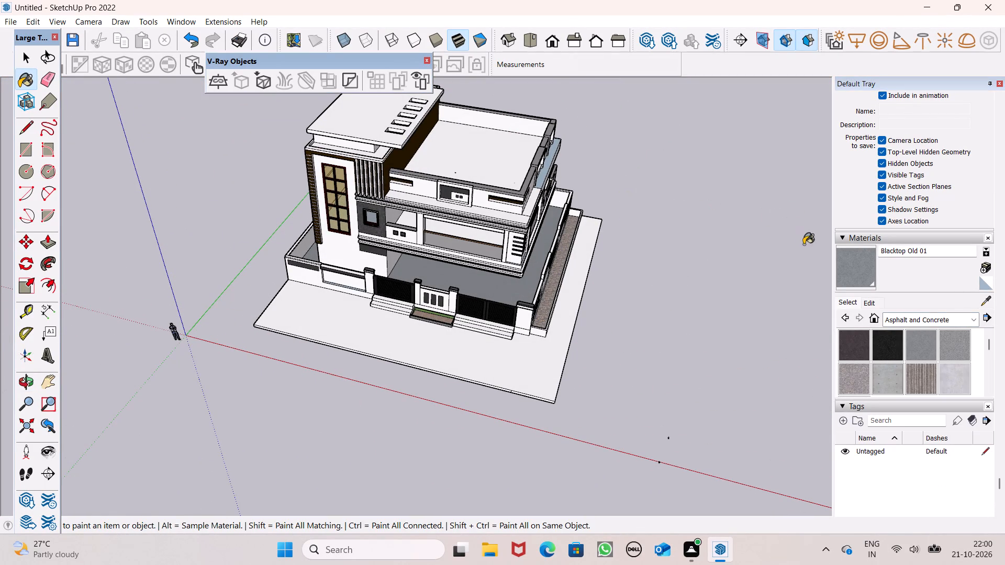
Paint the first-floor balcony floor with the Stone Marble material from the Stone collection.
click(931, 322)
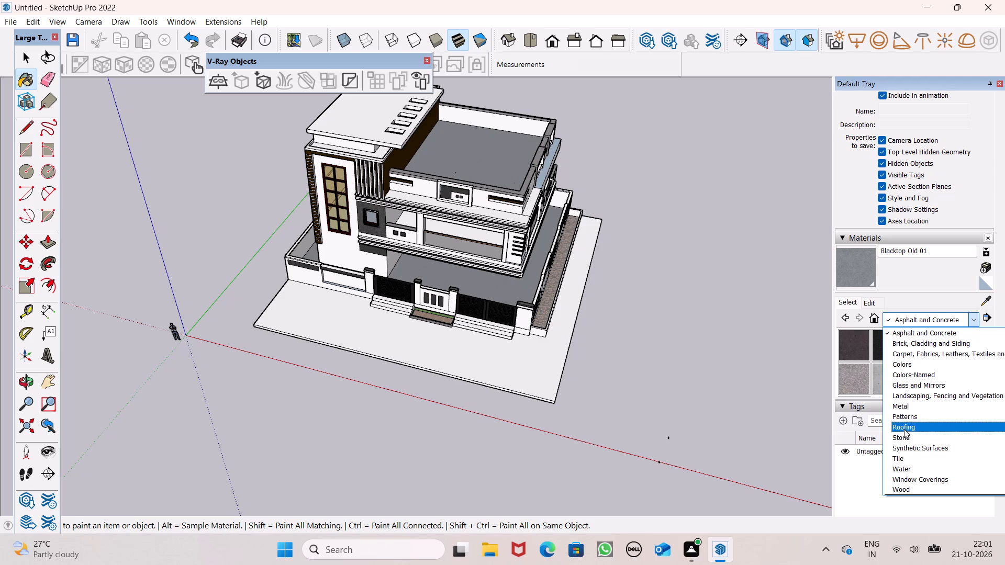
click(904, 435)
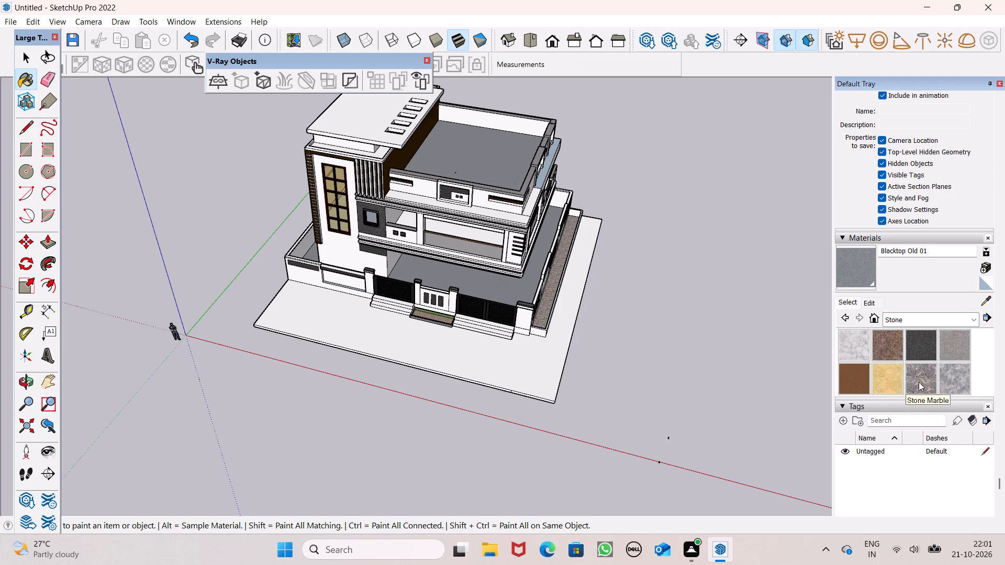
click(919, 382)
scroll(512, 262, up, 13)
click(512, 230)
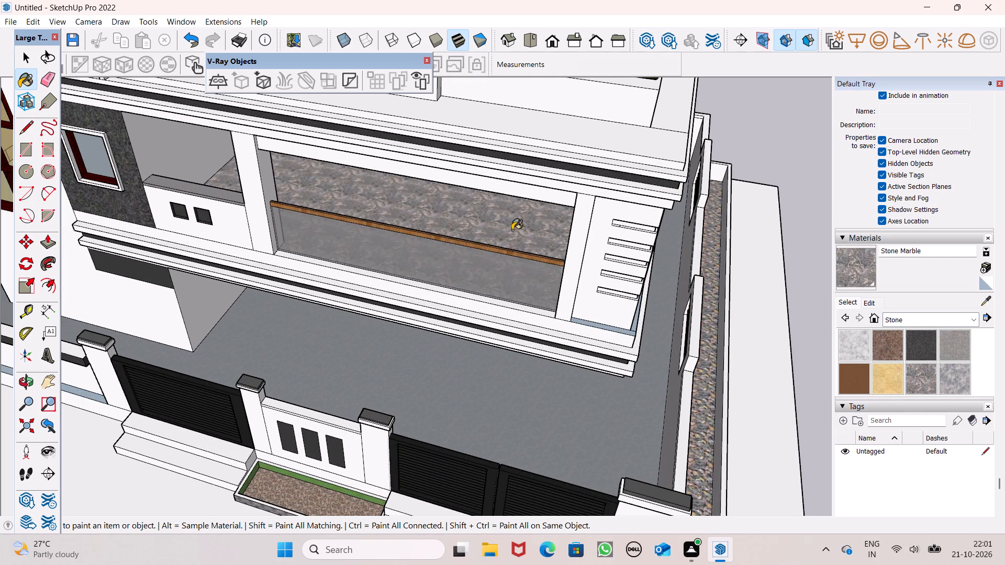
Examine the painted floors and the whole house from the side and the front.
middle_drag(527, 267, 548, 241)
scroll(553, 253, down, 9)
middle_drag(569, 285, 316, 252)
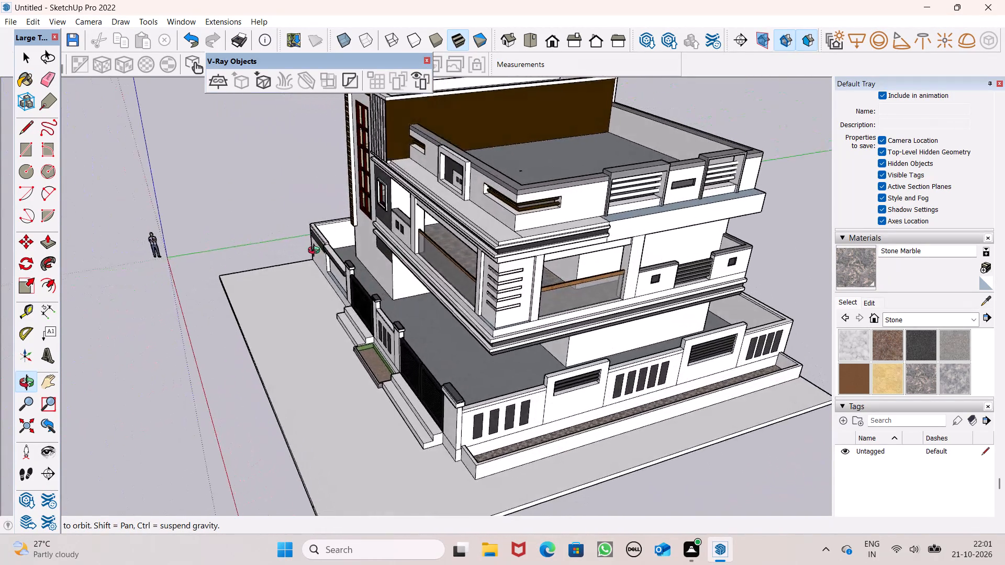
middle_drag(316, 252, 584, 207)
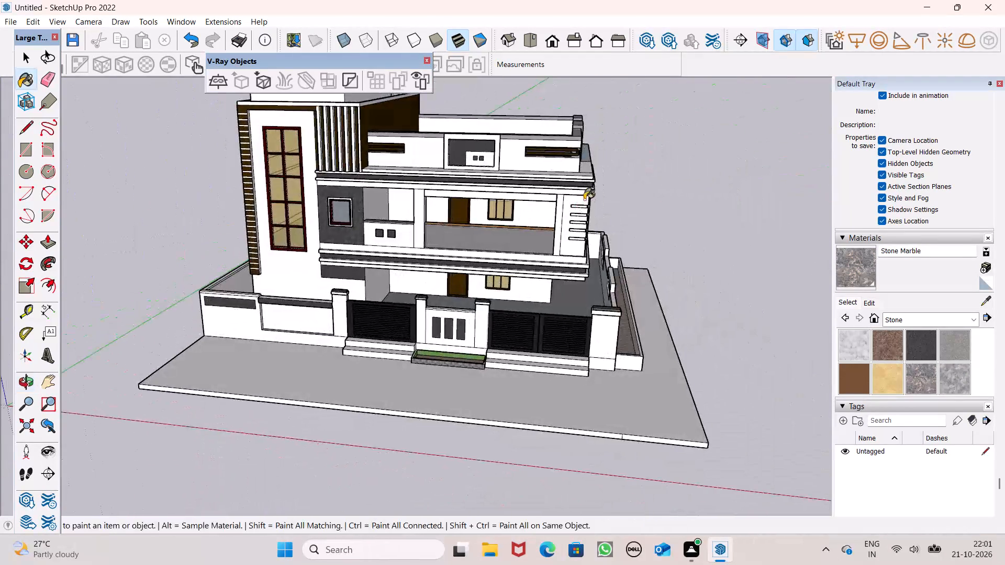
scroll(584, 199, down, 8)
middle_drag(477, 238, 540, 242)
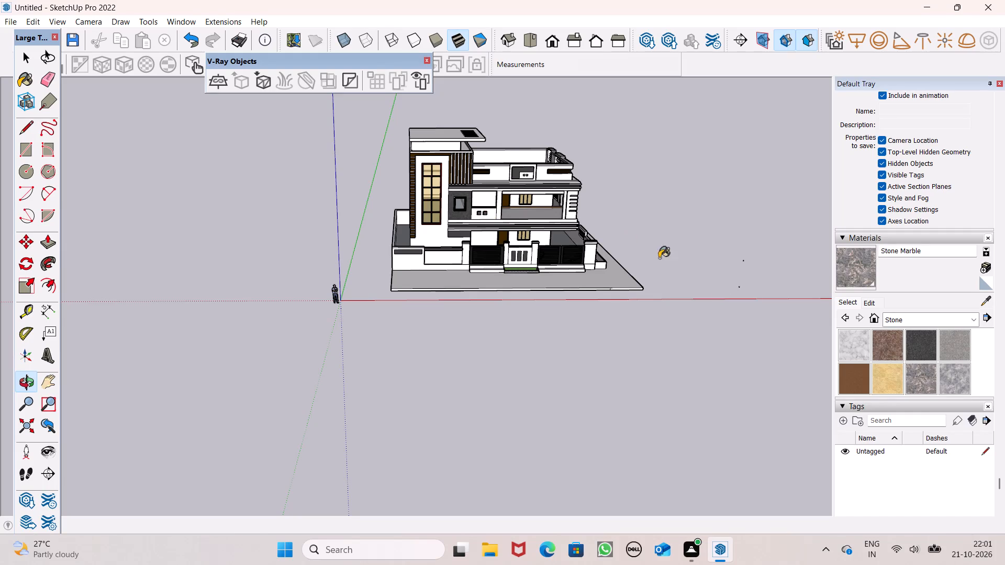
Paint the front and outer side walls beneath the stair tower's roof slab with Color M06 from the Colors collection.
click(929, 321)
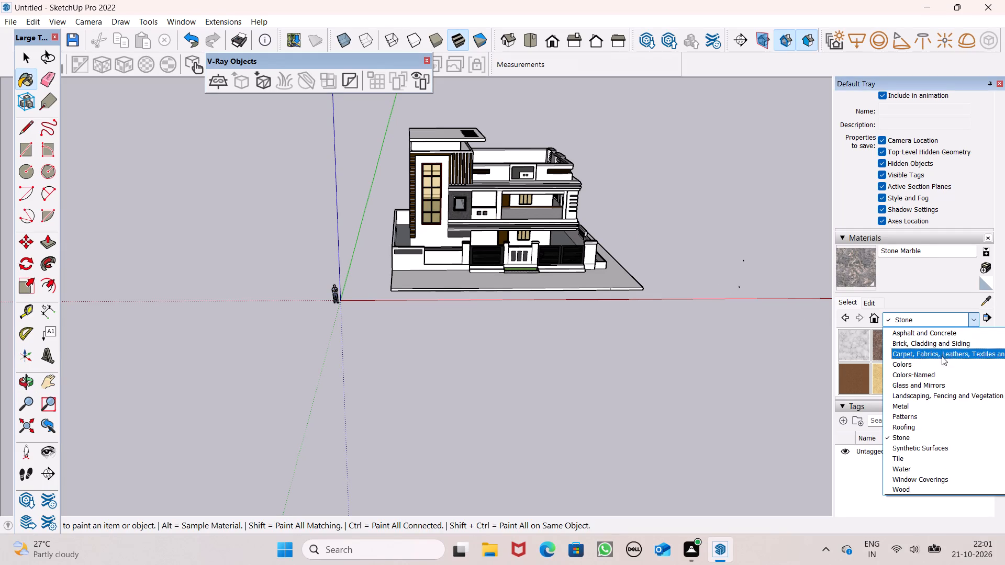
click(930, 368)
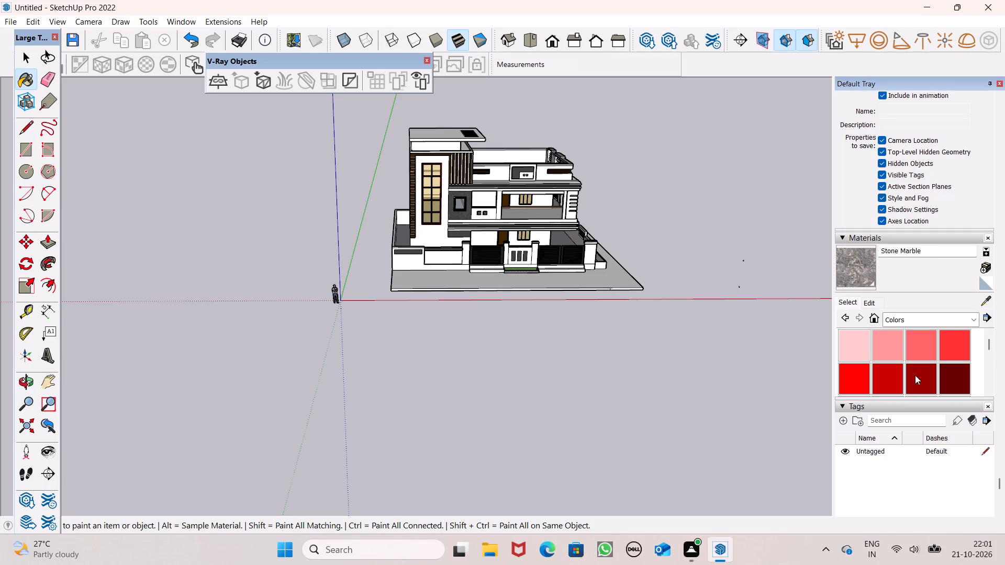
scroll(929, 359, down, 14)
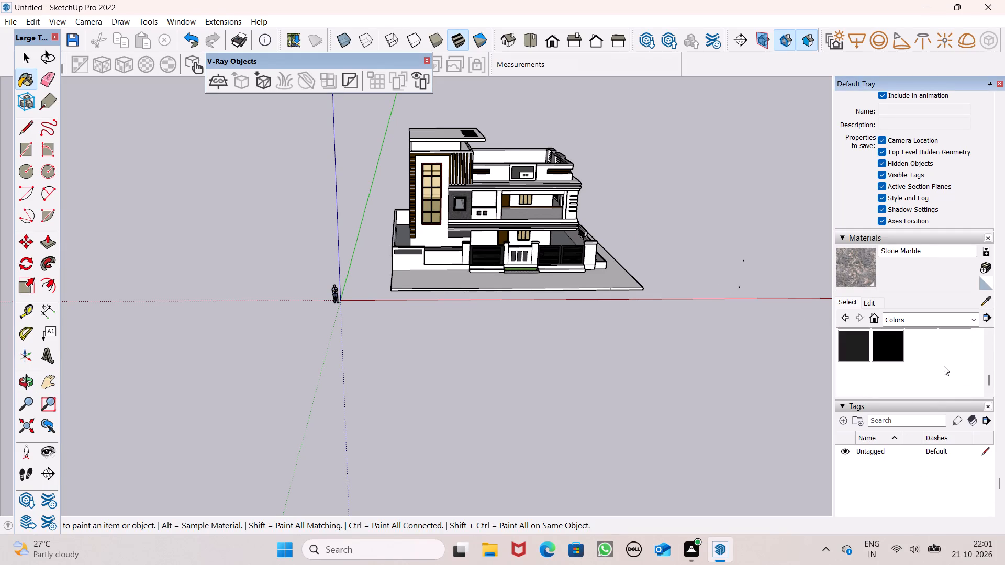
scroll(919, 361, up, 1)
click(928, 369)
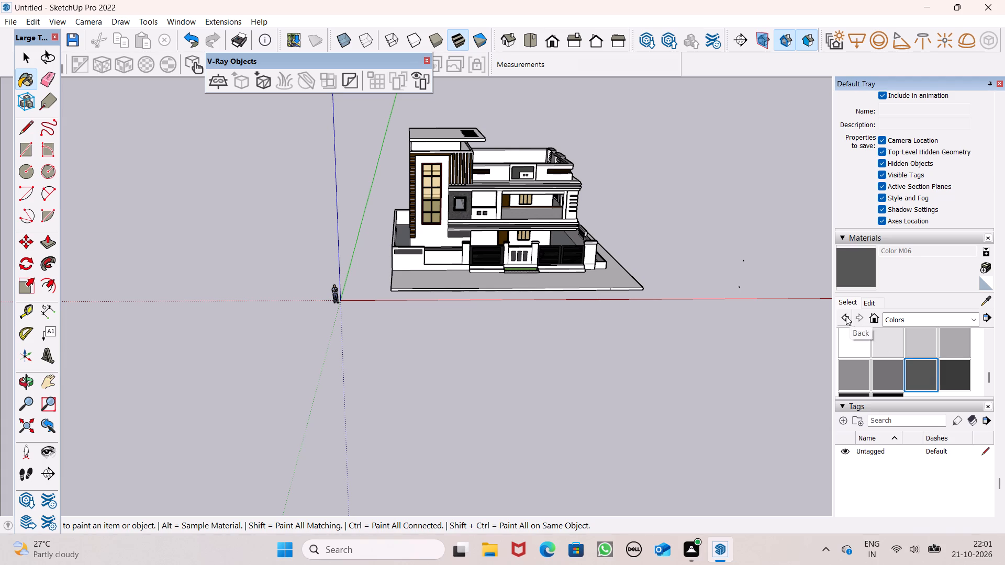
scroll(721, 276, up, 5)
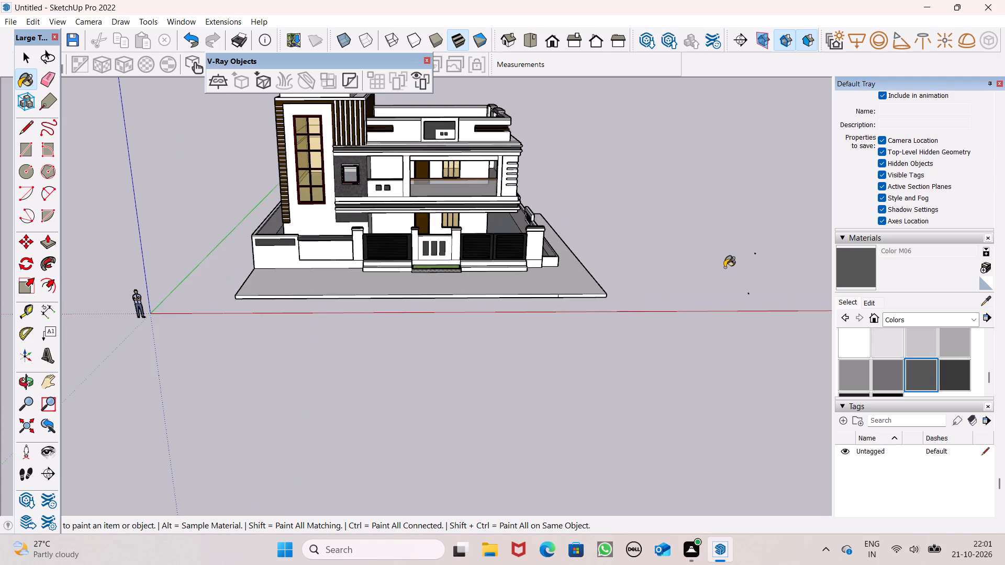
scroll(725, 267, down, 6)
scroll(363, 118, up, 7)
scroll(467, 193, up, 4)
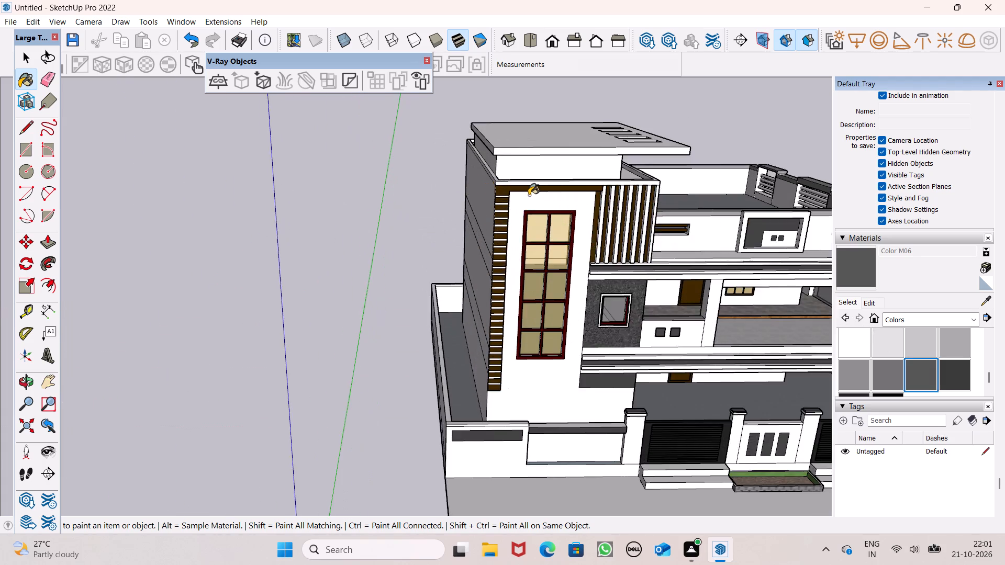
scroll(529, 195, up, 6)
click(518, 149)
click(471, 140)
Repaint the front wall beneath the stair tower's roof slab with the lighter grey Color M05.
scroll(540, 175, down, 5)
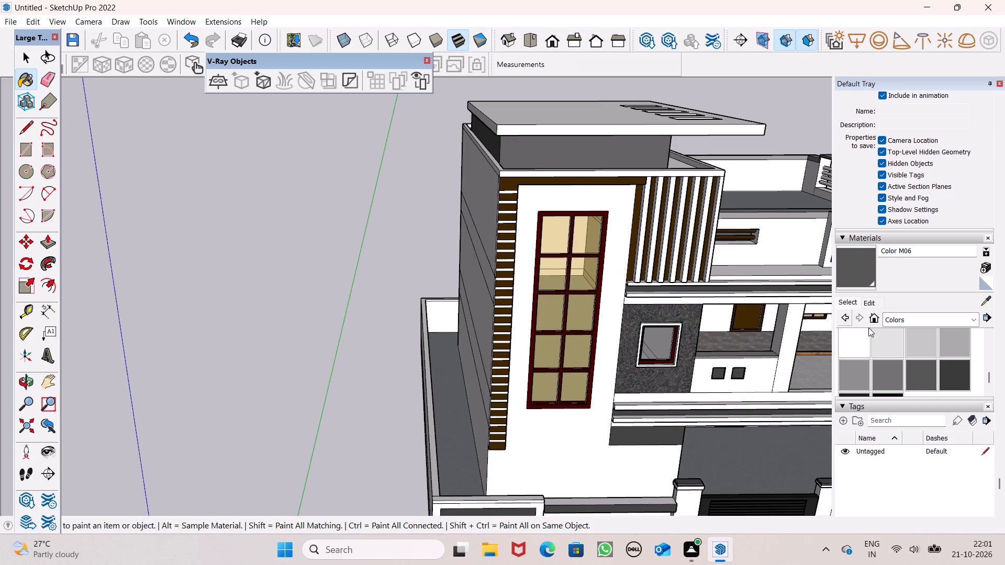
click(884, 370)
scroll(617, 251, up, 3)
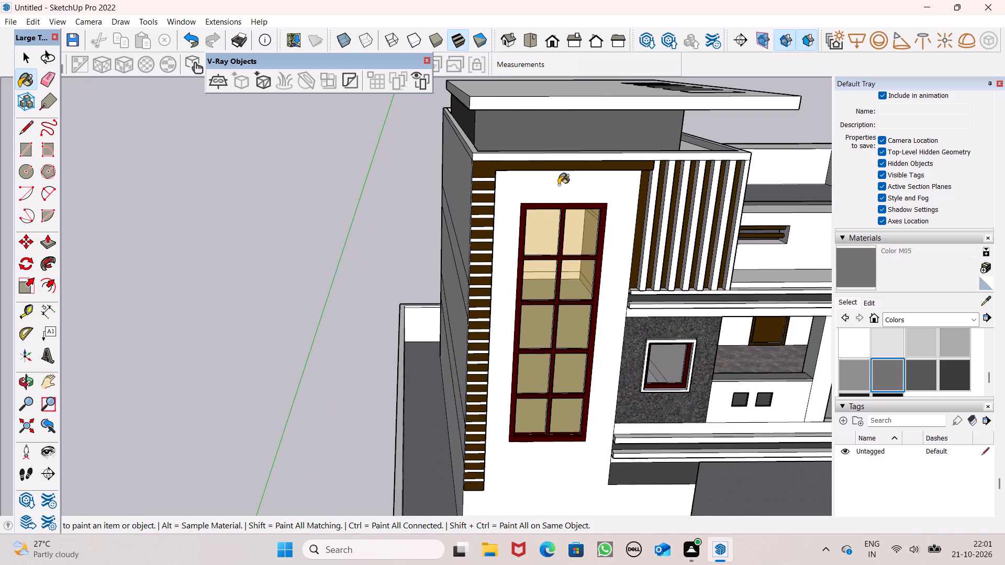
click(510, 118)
Paint the front wall and both side walls beneath the stair tower's roof slab with Color M04.
middle_drag(466, 161, 549, 151)
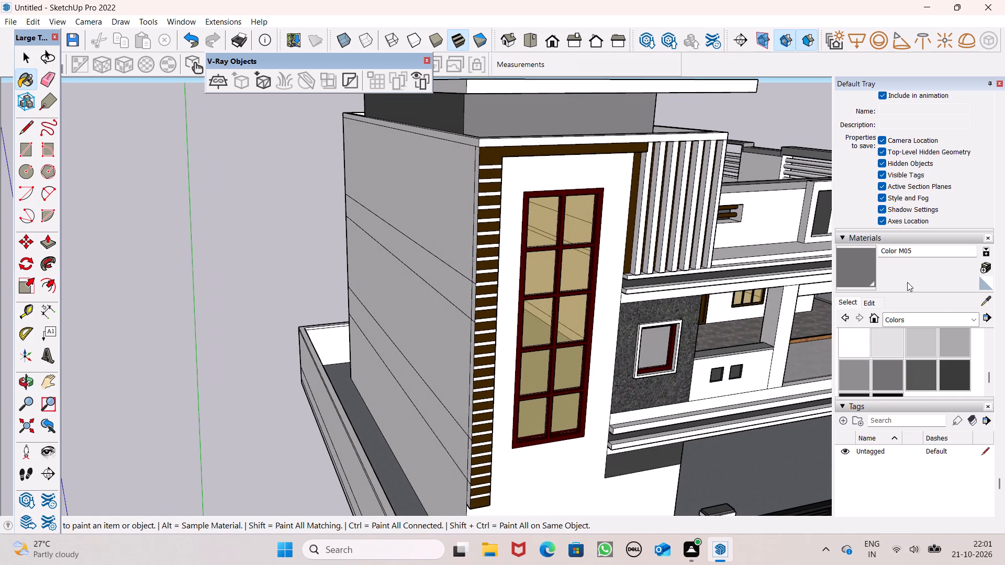
double_click(854, 379)
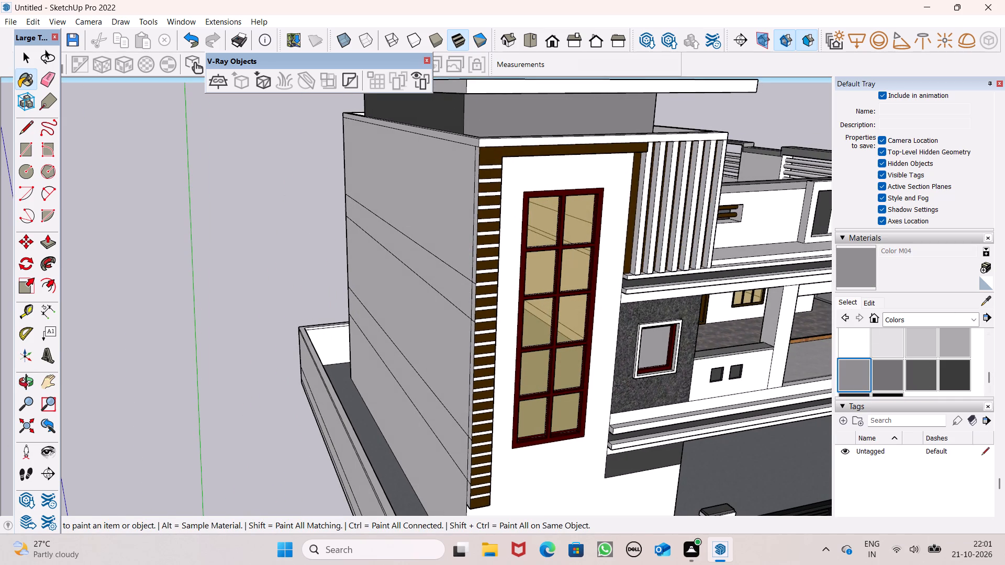
click(517, 124)
click(447, 112)
scroll(527, 144, down, 4)
middle_drag(693, 148, 301, 151)
click(318, 130)
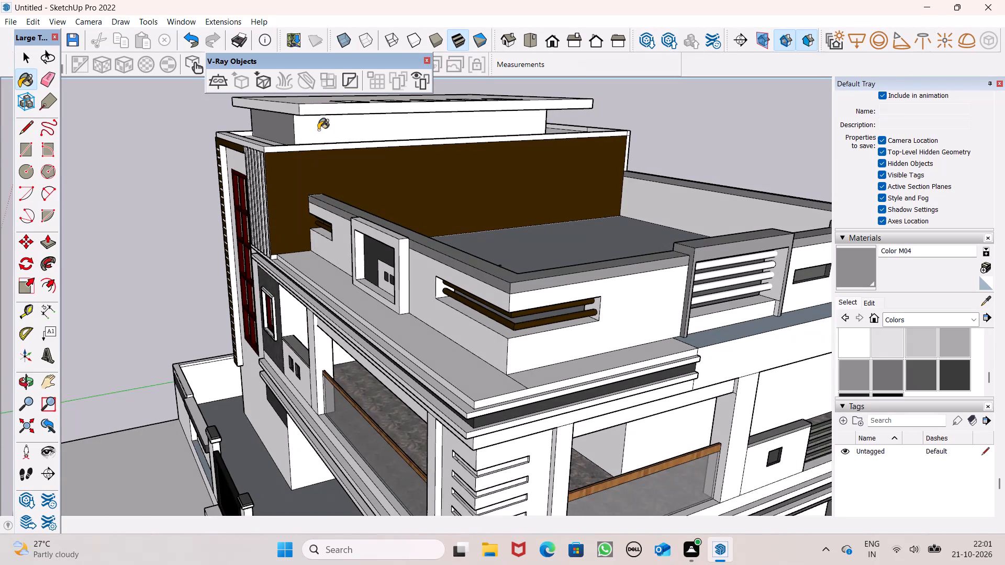
Paint the remaining white wall beneath the stair tower's roof slab with Color M04.
middle_drag(610, 148, 139, 187)
click(791, 197)
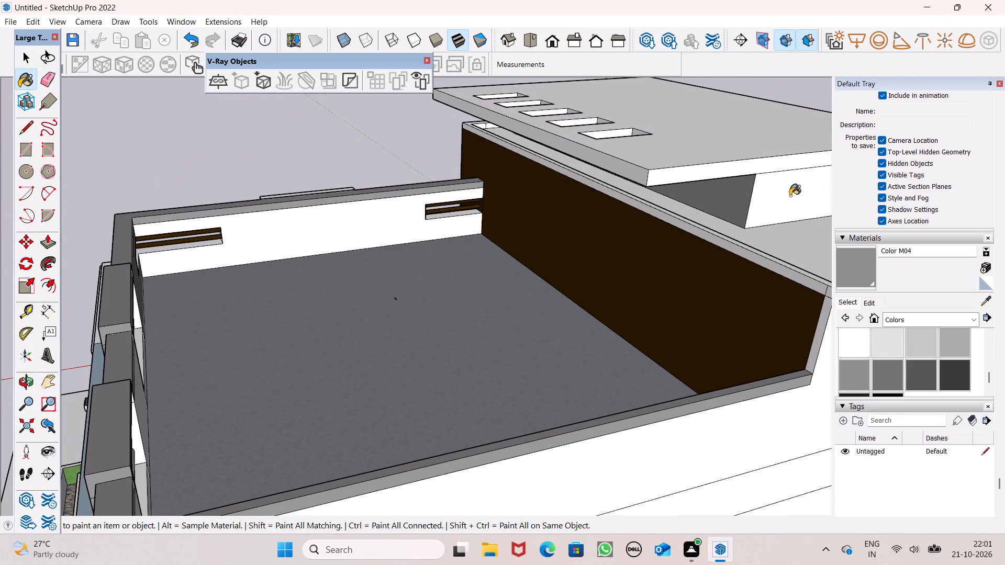
Erase the two short stray lines crossing the top and outer face of the stair tower's parapet.
scroll(588, 172, down, 6)
middle_drag(639, 219, 541, 272)
scroll(668, 311, up, 4)
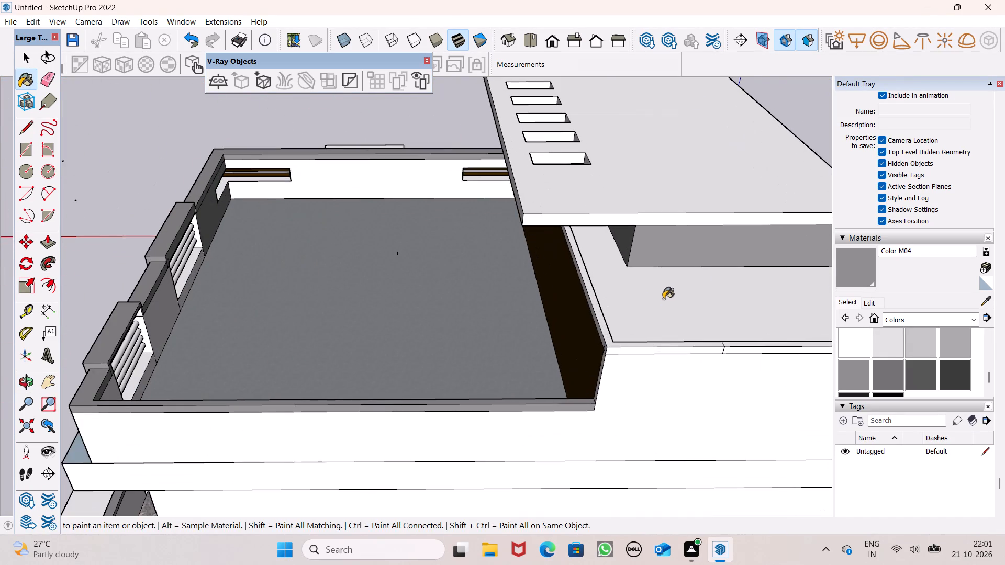
click(52, 81)
scroll(781, 398, up, 6)
scroll(705, 317, up, 12)
drag(672, 305, 678, 302)
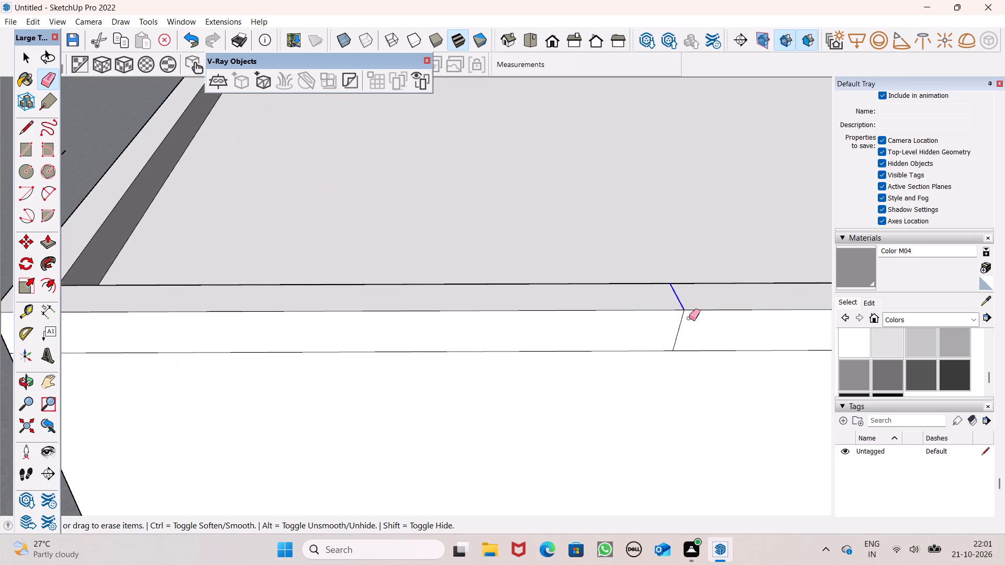
drag(689, 326, 669, 333)
Paint the four horizontal bars in the terrace side parapet's framed opening farther from the front with Color M07.
scroll(668, 311, down, 20)
middle_drag(643, 330, 749, 317)
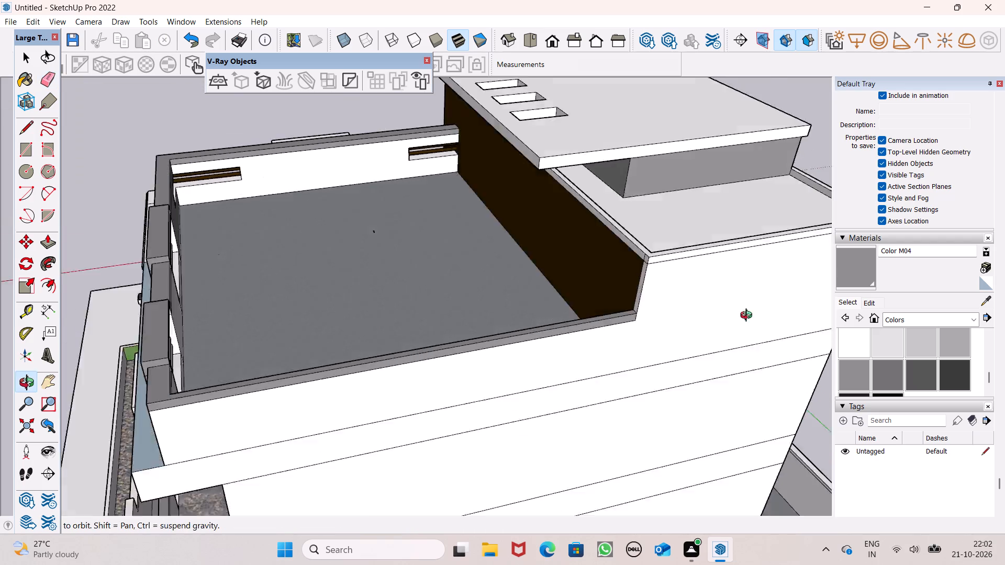
middle_drag(749, 317, 887, 278)
scroll(843, 274, down, 1)
scroll(737, 281, down, 5)
middle_drag(598, 317, 727, 289)
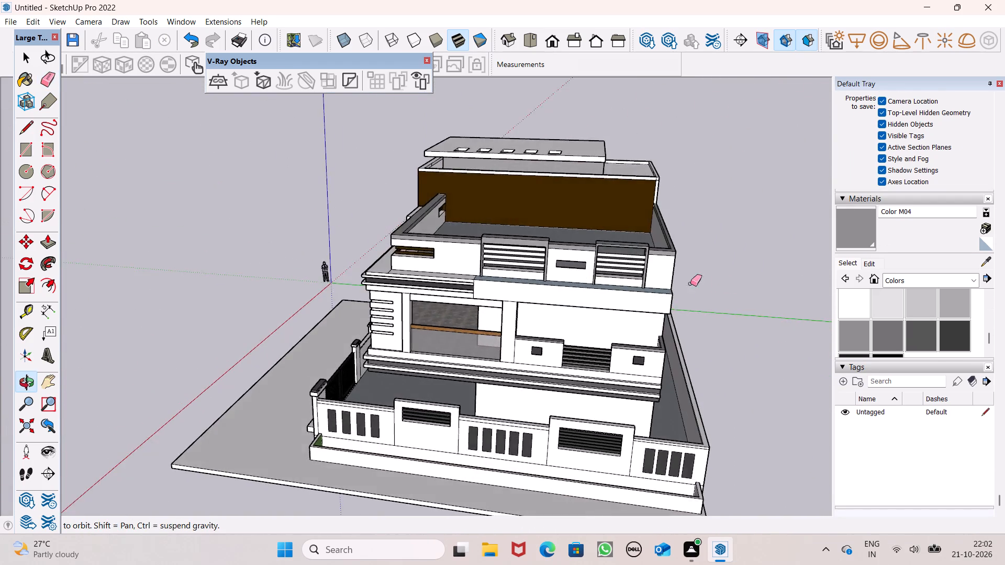
scroll(683, 269, up, 6)
click(951, 337)
scroll(604, 281, up, 3)
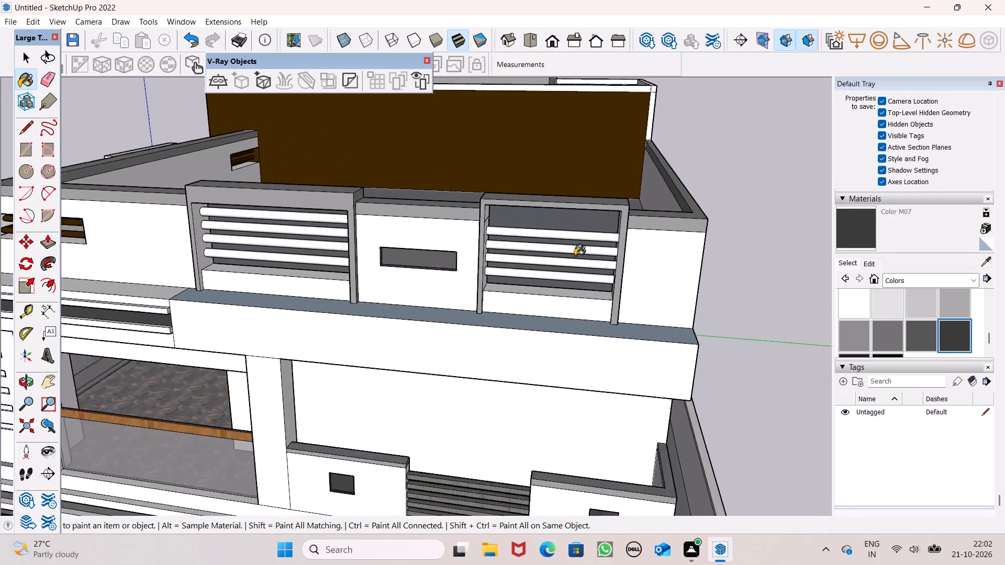
scroll(575, 256, up, 3)
click(536, 228)
click(541, 241)
click(545, 267)
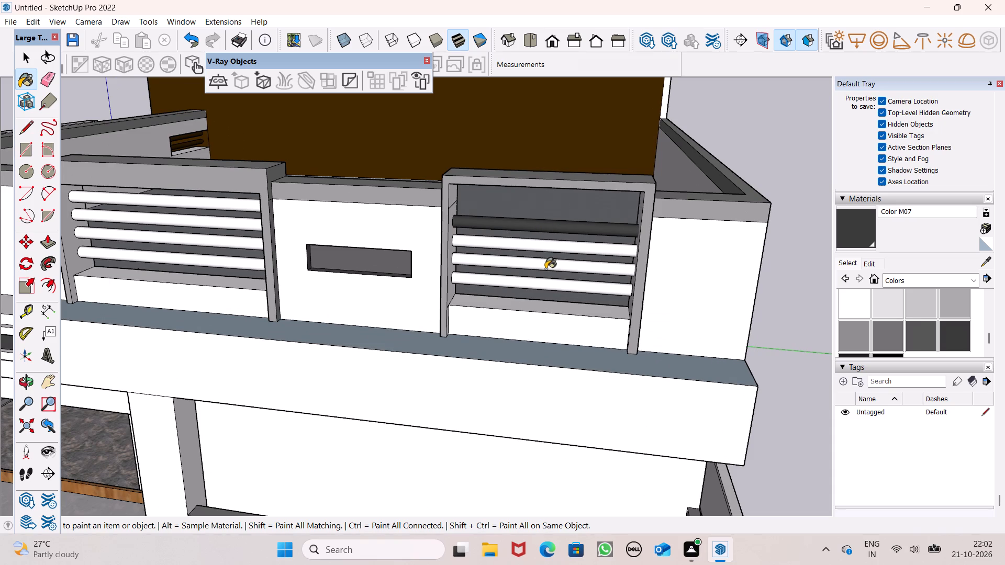
click(549, 285)
Paint the four horizontal bars in the side parapet's other framed opening, nearer the front, with Color M07.
scroll(667, 229, down, 6)
scroll(314, 256, up, 5)
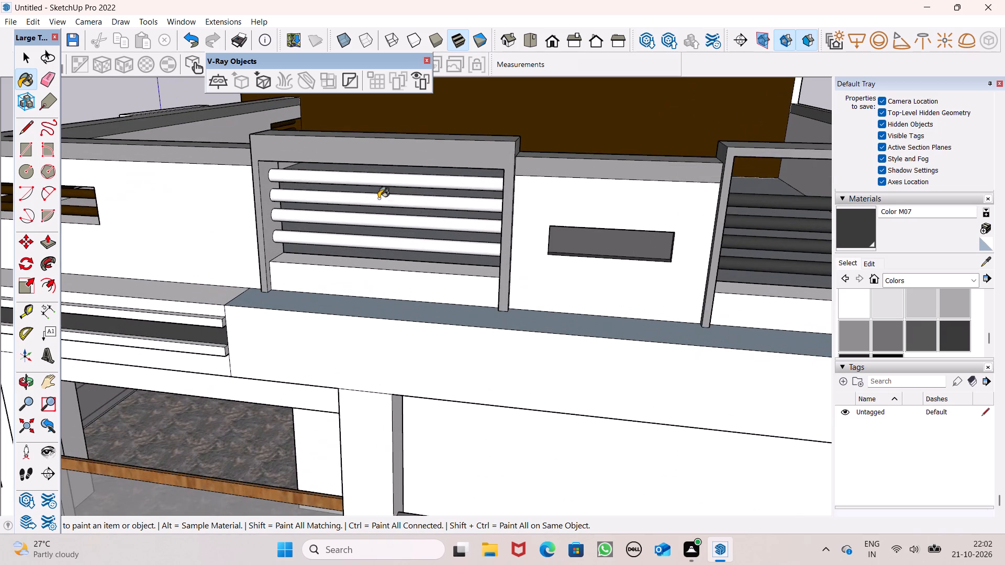
click(395, 180)
drag(400, 195, 401, 200)
click(404, 223)
click(406, 245)
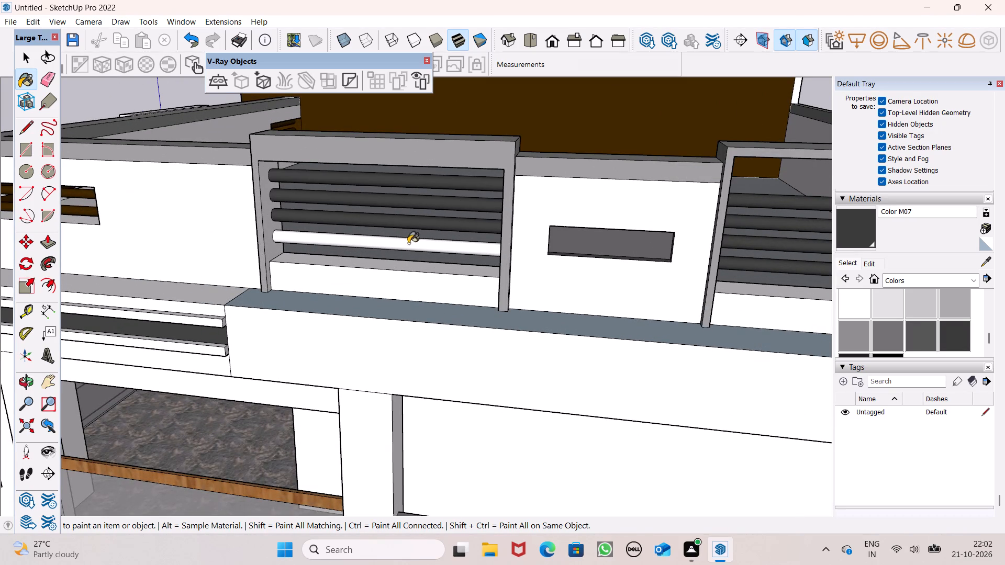
Examine the whole house from the side, front and above to check the painted surfaces.
scroll(725, 202, down, 11)
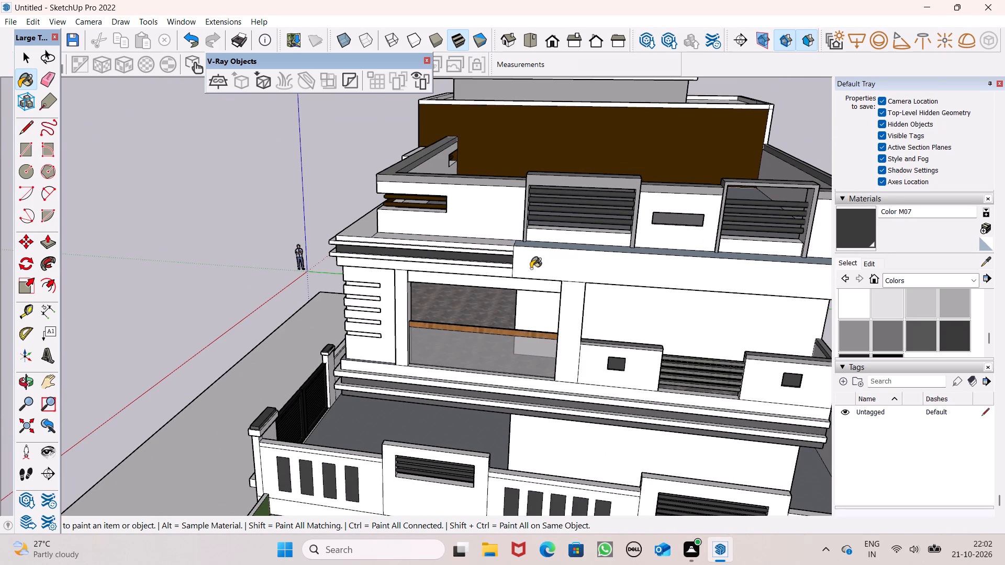
middle_drag(349, 291, 802, 273)
scroll(760, 231, down, 2)
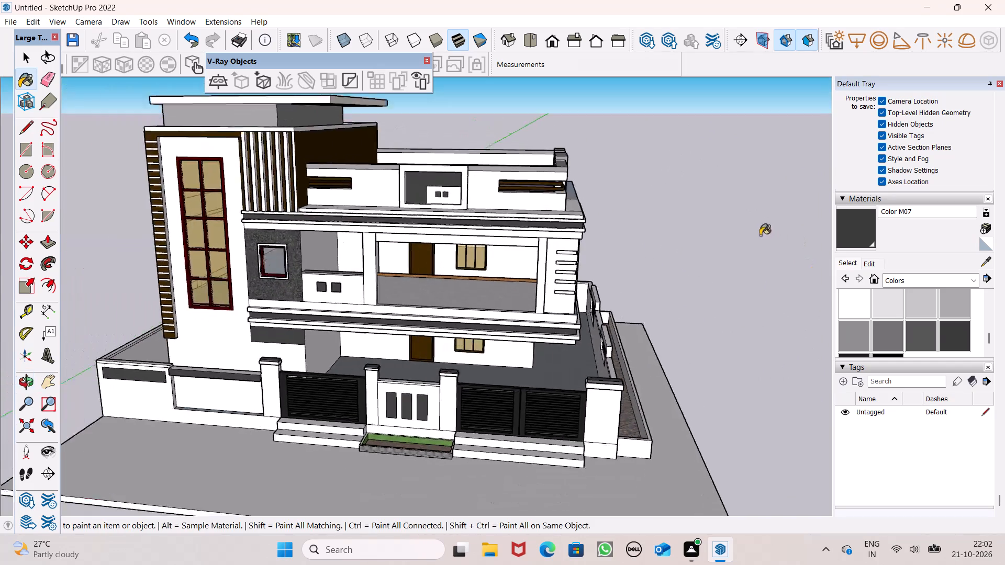
scroll(760, 235, down, 3)
scroll(552, 314, up, 6)
scroll(508, 275, down, 4)
middle_drag(524, 275, 532, 297)
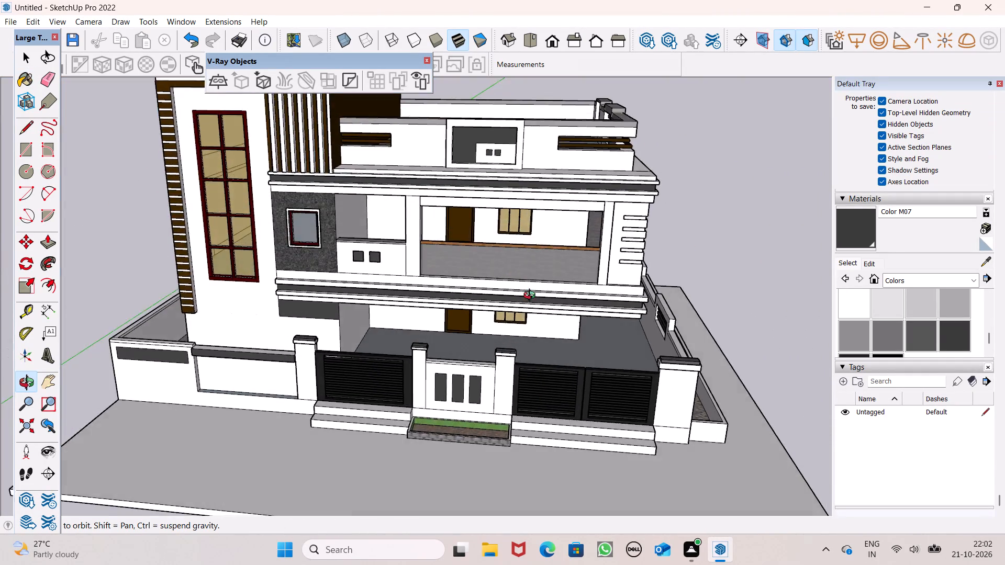
middle_drag(532, 297, 540, 307)
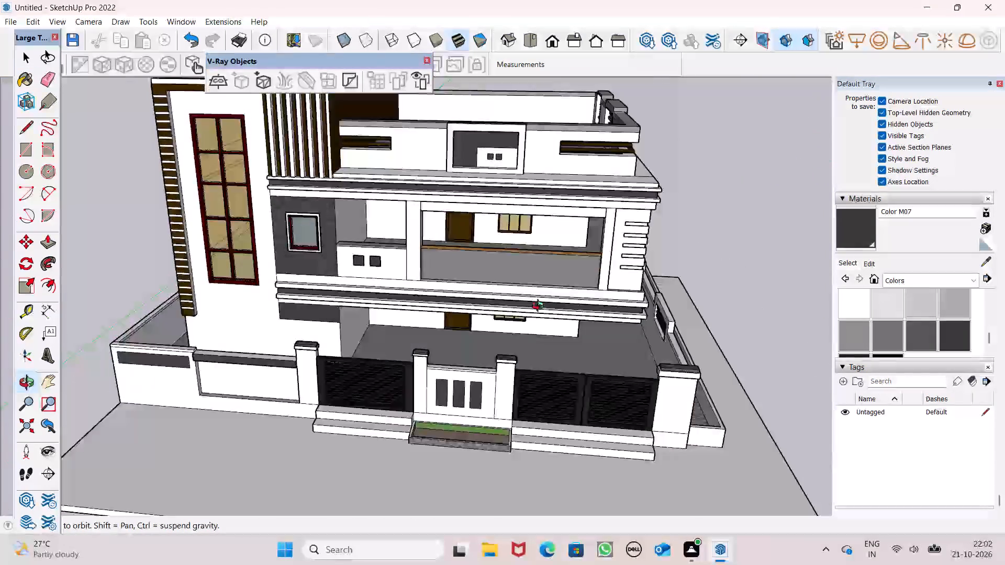
middle_drag(540, 307, 573, 250)
scroll(591, 270, down, 3)
middle_drag(640, 336, 513, 331)
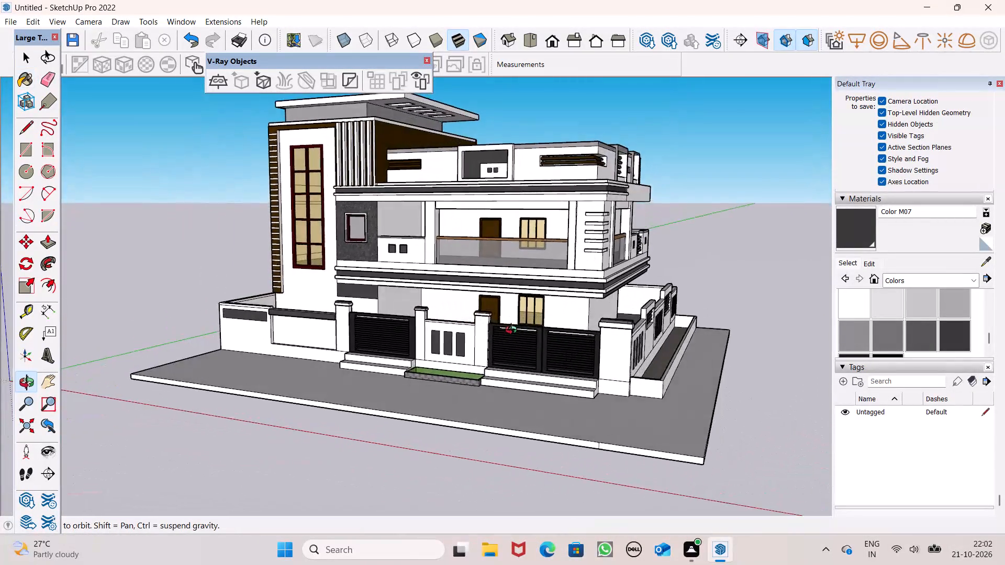
middle_drag(513, 331, 627, 330)
scroll(667, 300, down, 3)
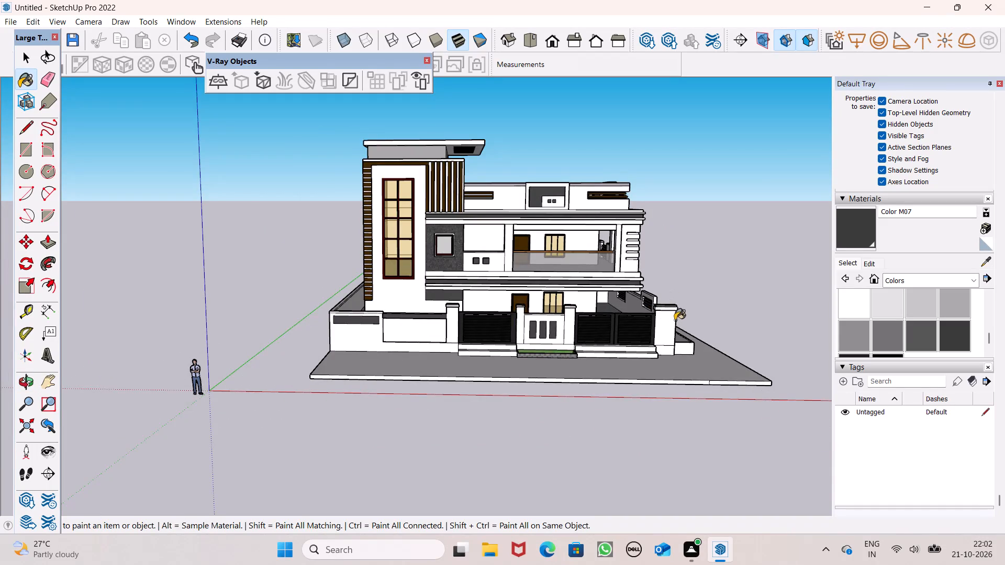
scroll(675, 319, down, 4)
middle_drag(651, 327, 635, 466)
Paint the ground slab around the house with Pavers with Grass Herringbone from the Landscaping, Fencing and Vegetation collection.
key(space)
click(915, 273)
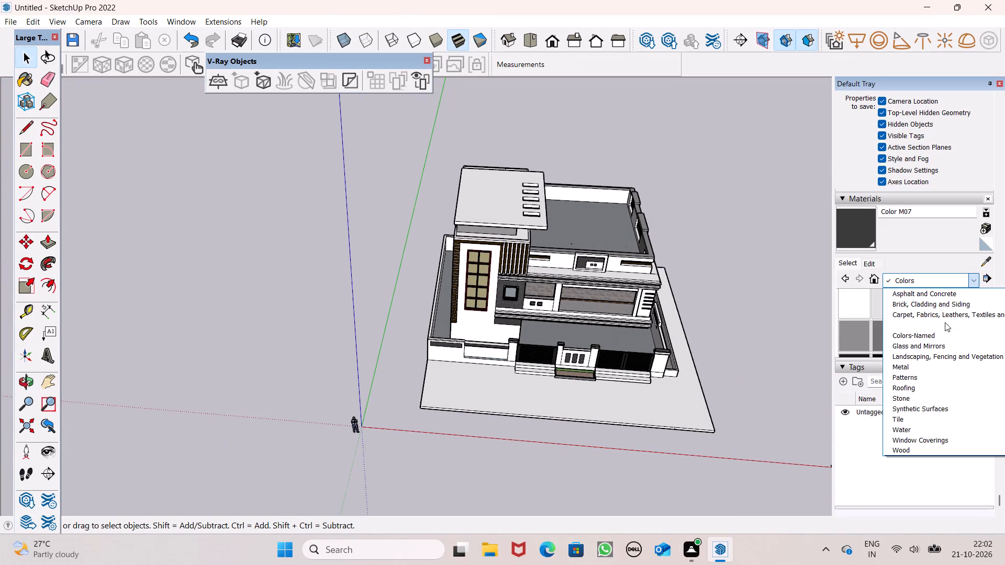
click(948, 354)
scroll(935, 326, down, 3)
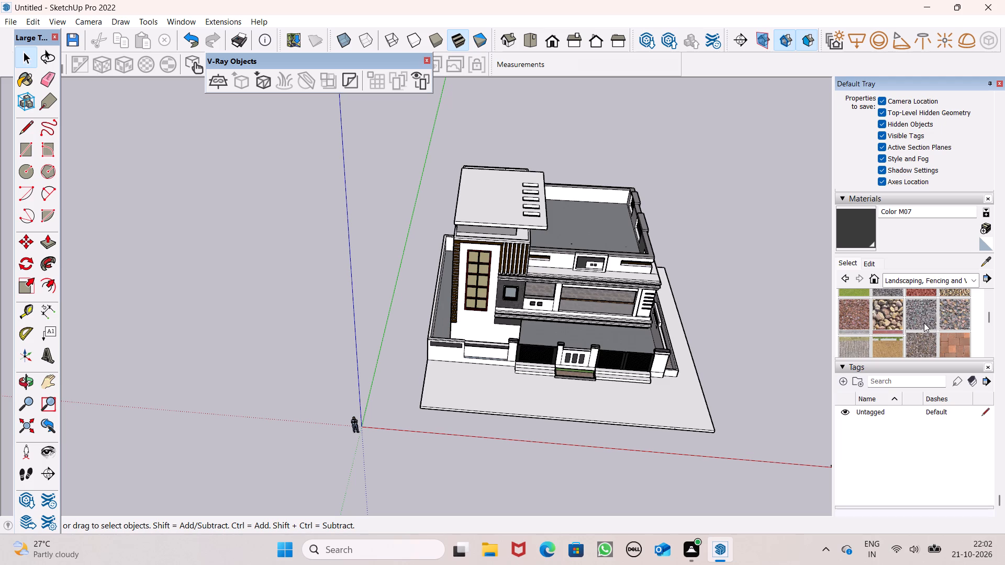
click(917, 350)
scroll(625, 419, up, 3)
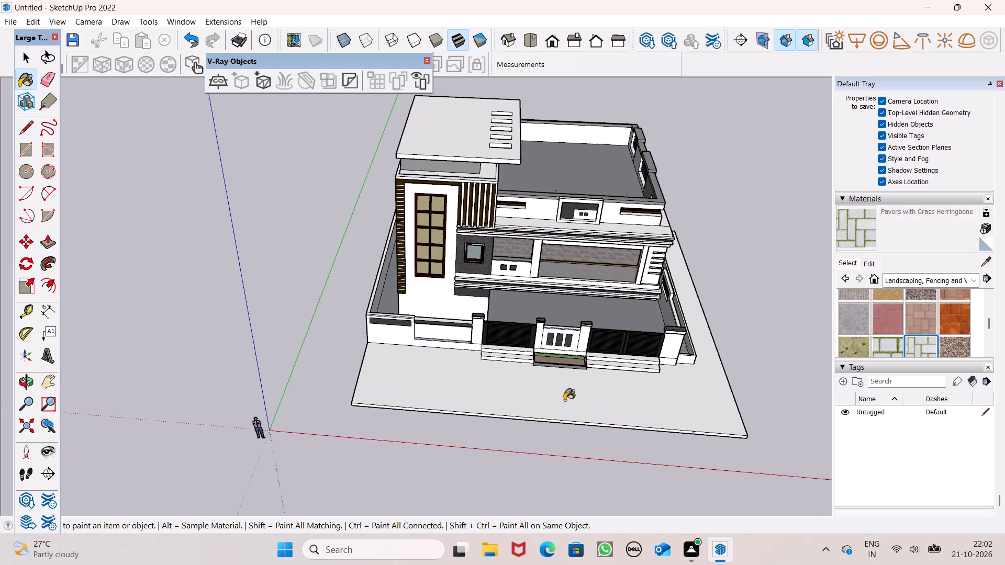
click(565, 400)
Examine the paved ground slab from the side and the front of the house.
scroll(571, 403, up, 7)
scroll(580, 372, down, 11)
middle_drag(583, 375, 305, 298)
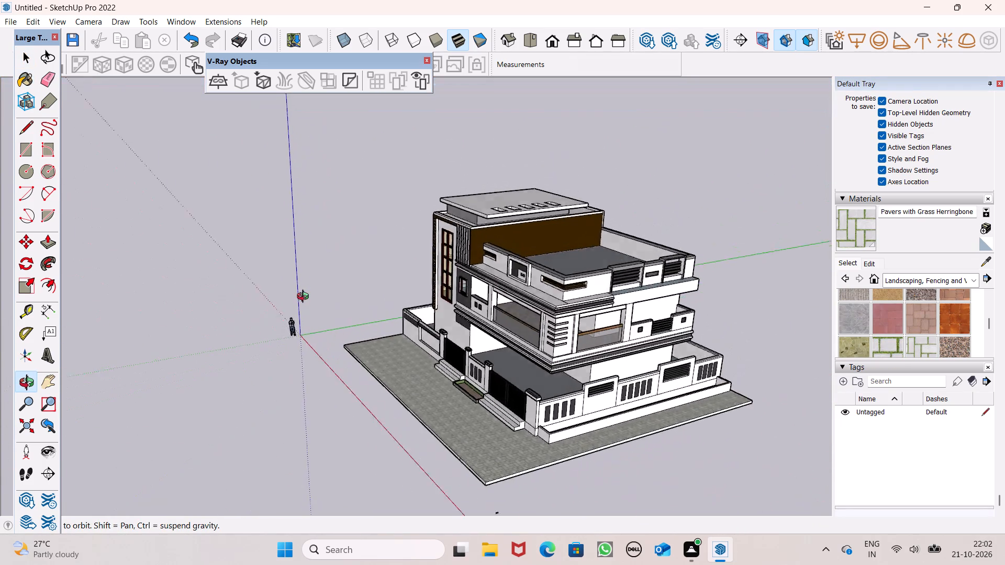
middle_drag(305, 298, 502, 330)
middle_drag(530, 400, 692, 414)
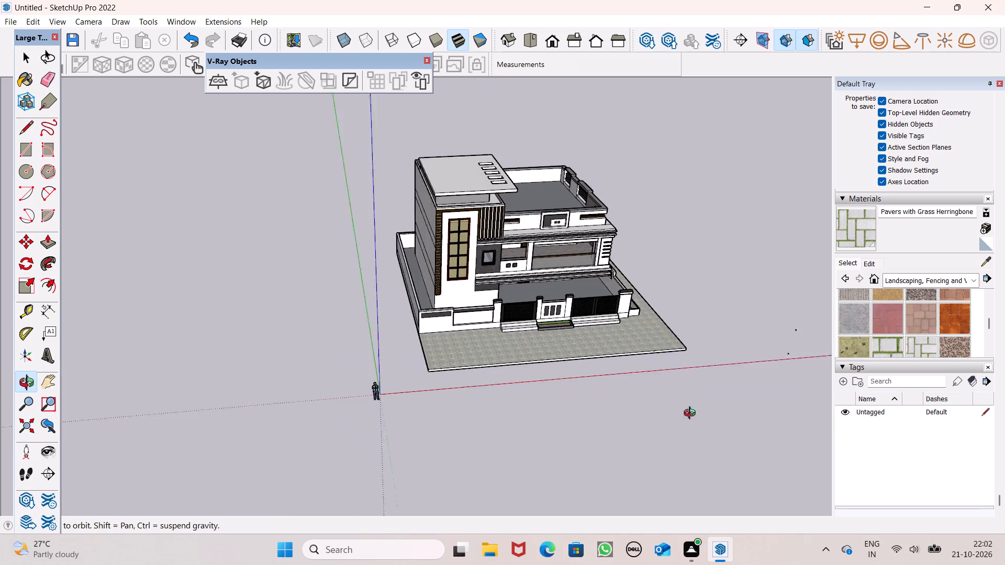
middle_drag(692, 414, 706, 414)
Draw a rectangle about 22' by 4' 9" on the paving along the front compound wall, between its outer end and the nearest gate steps.
scroll(586, 390, up, 5)
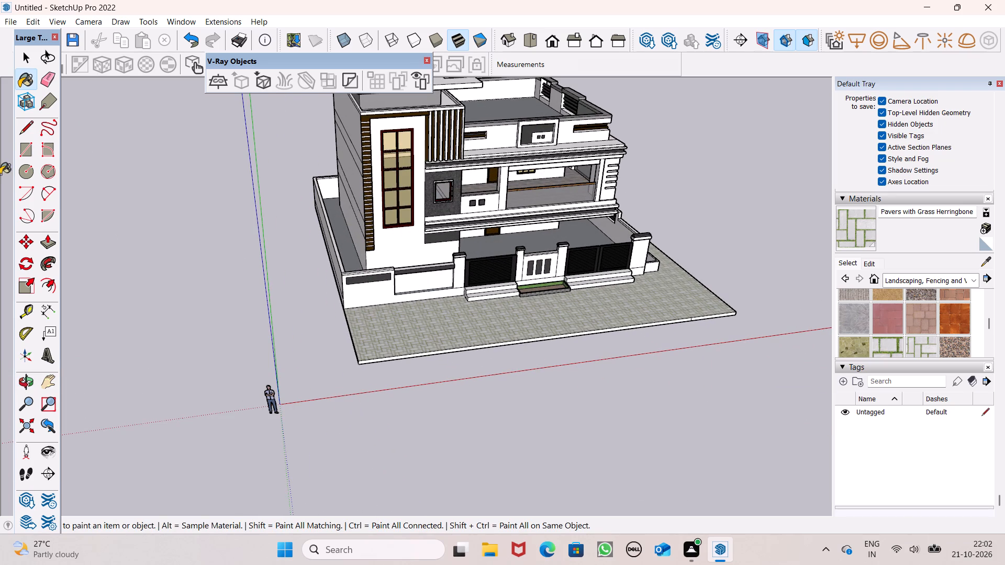
click(27, 154)
scroll(283, 288, up, 5)
middle_drag(582, 380, 547, 399)
scroll(498, 351, up, 6)
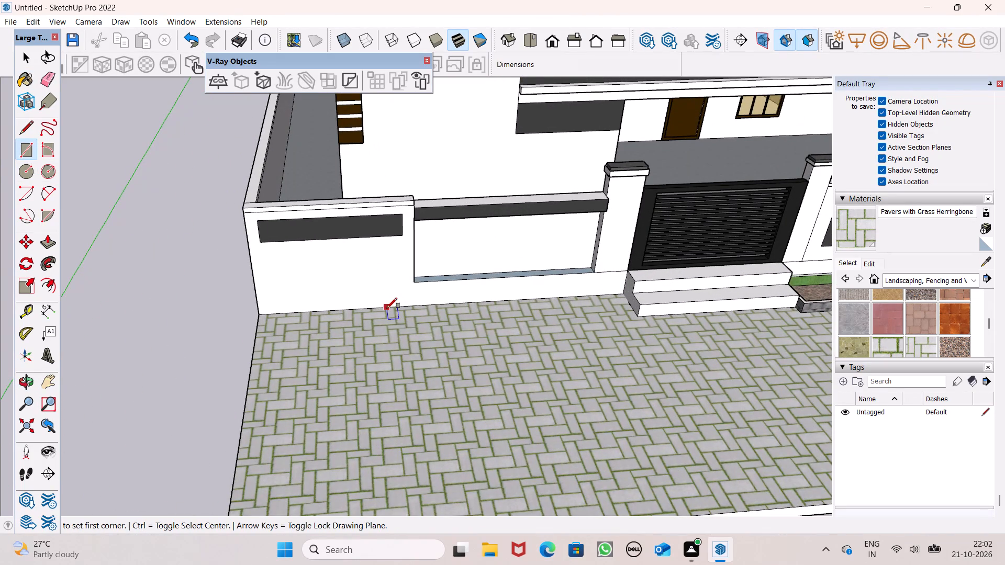
scroll(547, 285, down, 3)
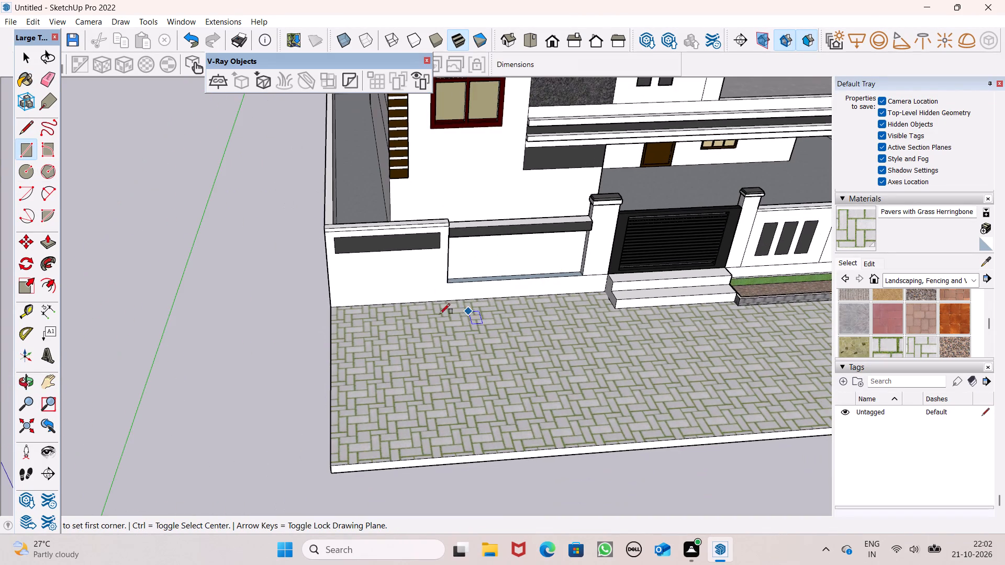
click(356, 304)
middle_drag(446, 344, 445, 357)
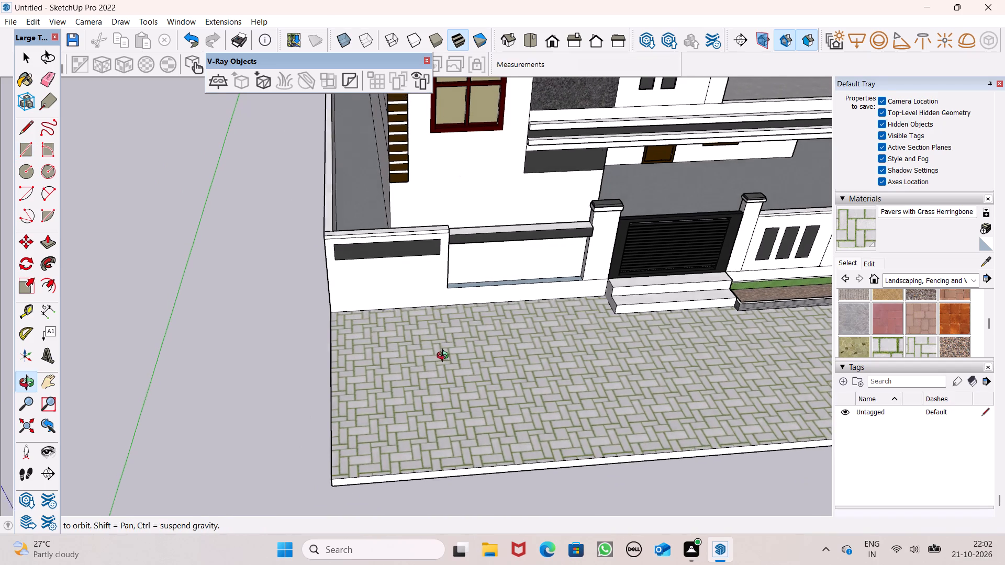
middle_drag(445, 357, 444, 361)
scroll(538, 339, up, 5)
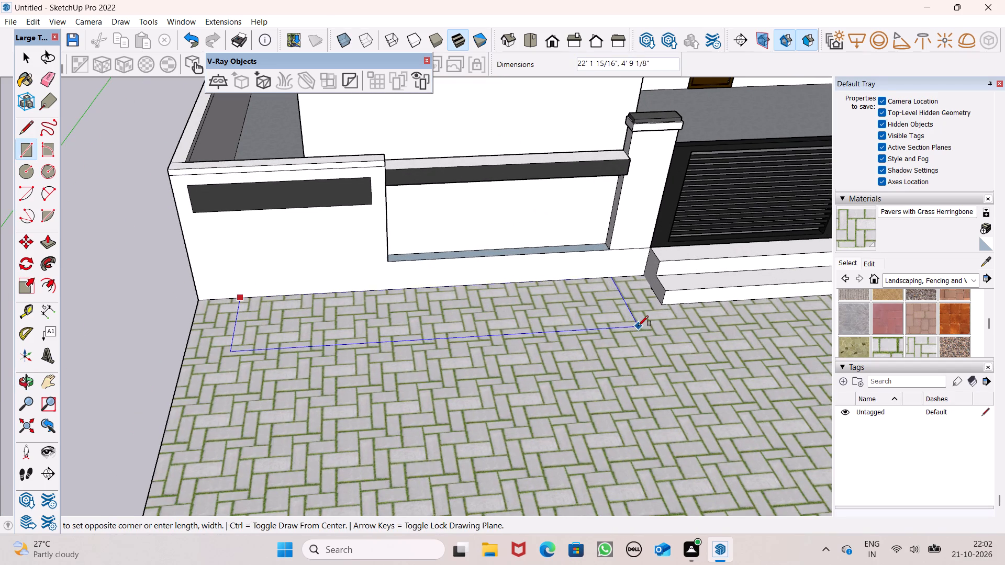
click(635, 319)
scroll(687, 297, down, 5)
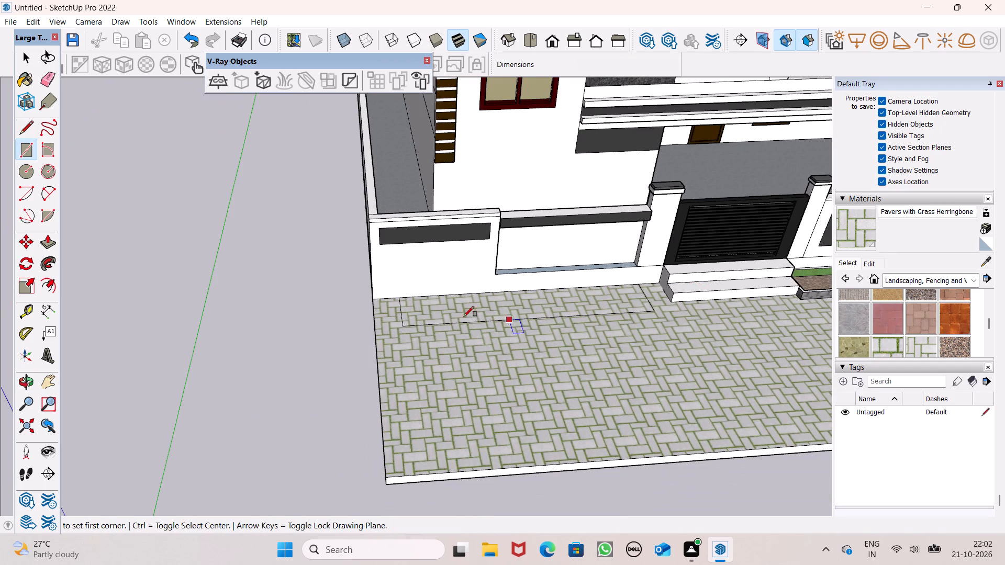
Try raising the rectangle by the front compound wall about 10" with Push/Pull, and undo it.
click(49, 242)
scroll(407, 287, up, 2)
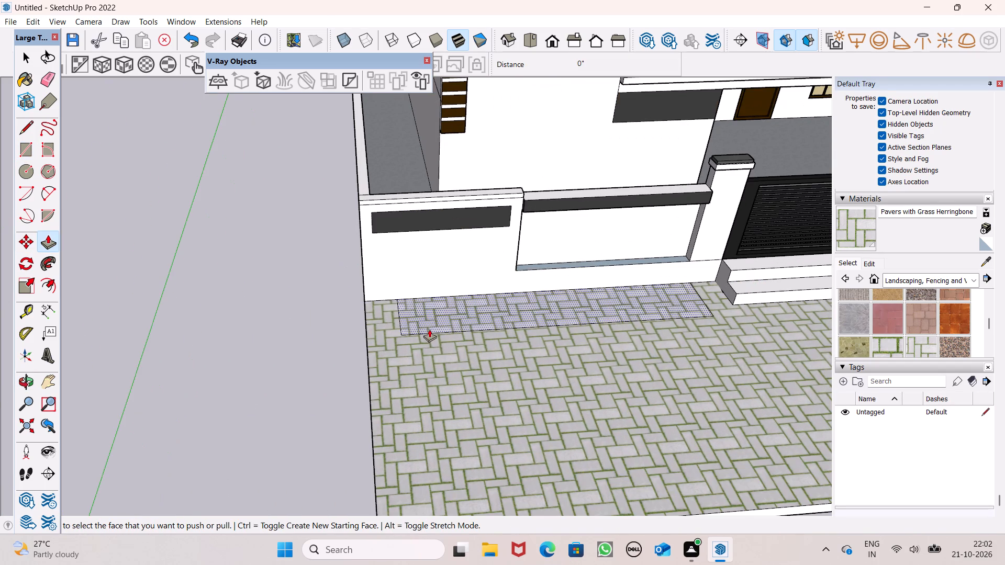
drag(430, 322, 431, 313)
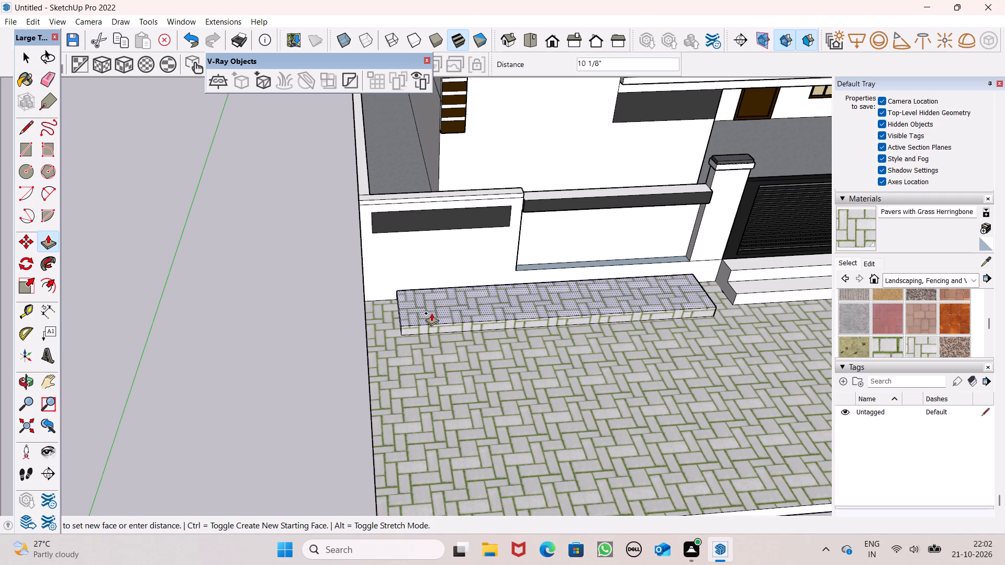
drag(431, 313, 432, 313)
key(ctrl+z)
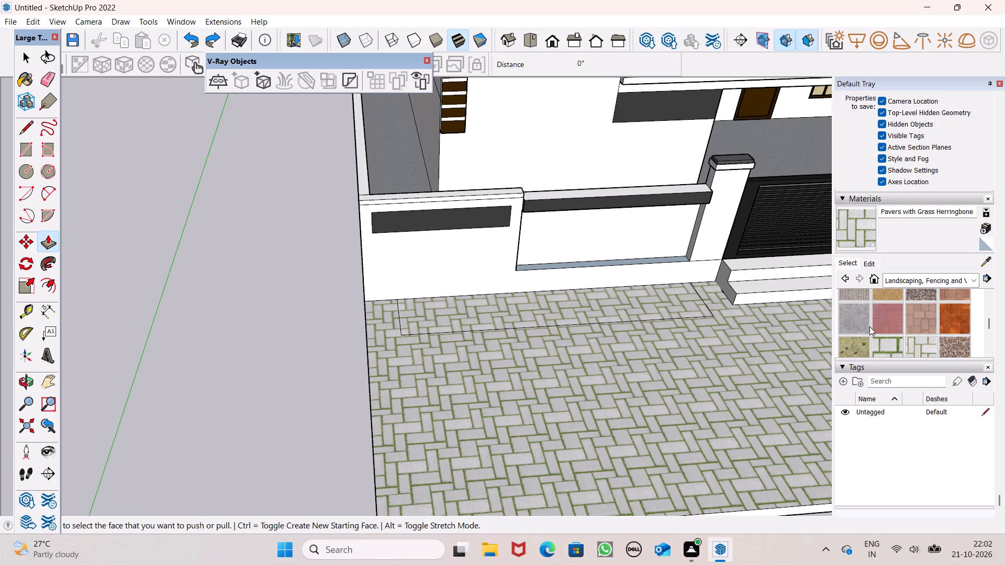
Paint the rectangle by the front compound wall with Concrete Block Retaining Gray.
scroll(873, 326, up, 2)
scroll(917, 322, up, 2)
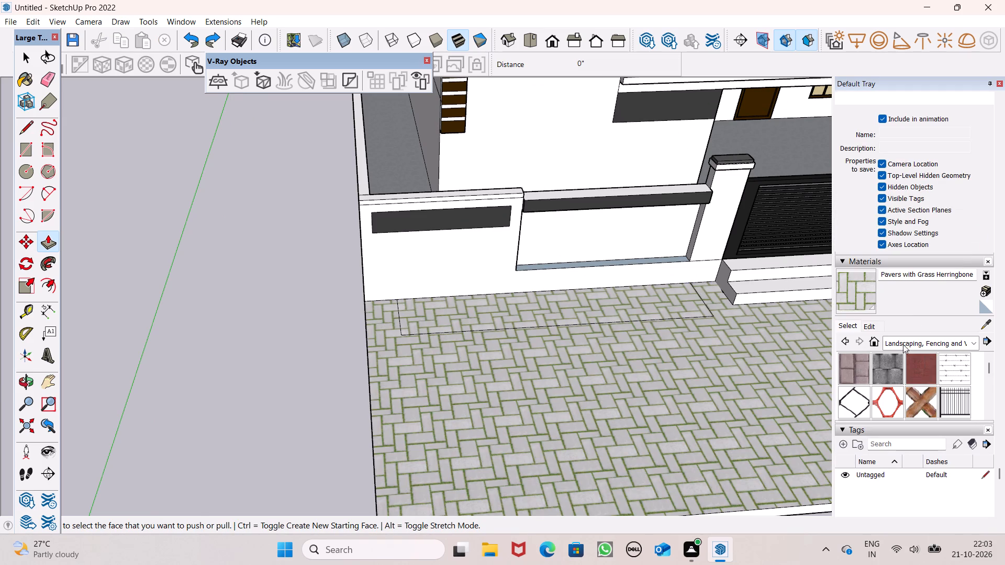
click(889, 360)
click(583, 312)
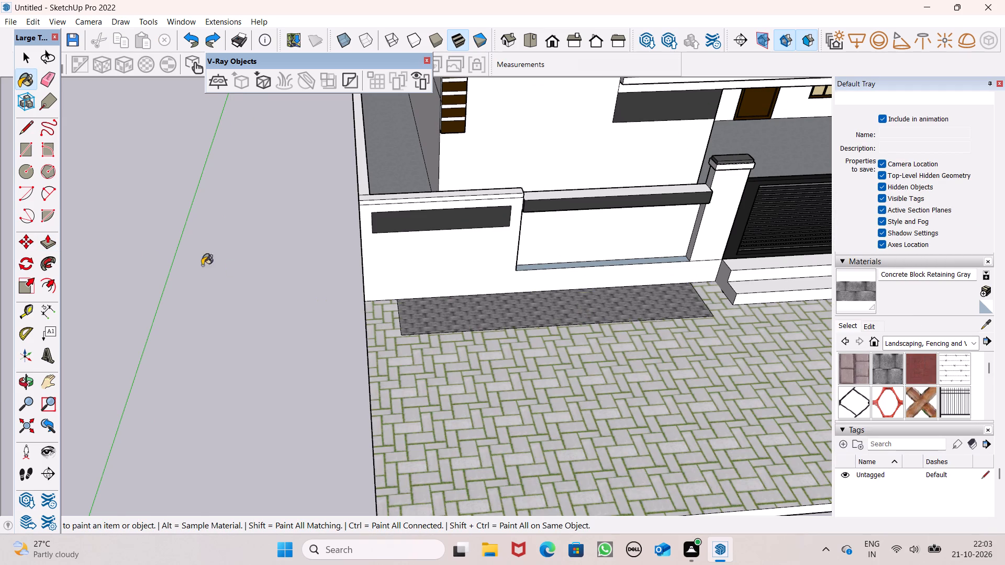
Push/Pull the grey rectangle upward into a low planter block against the front compound wall.
click(50, 243)
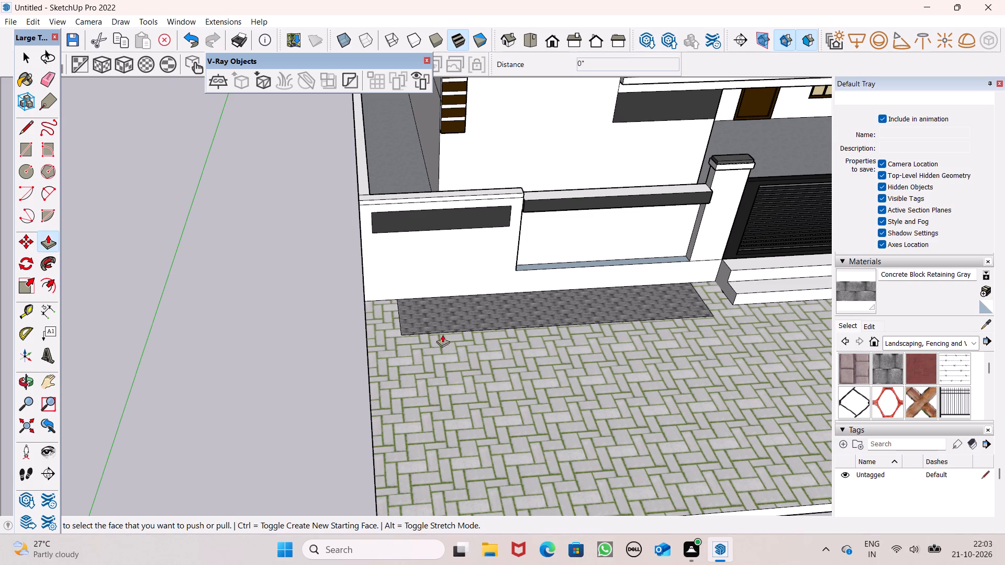
scroll(482, 333, up, 3)
drag(430, 324, 430, 298)
scroll(430, 298, down, 3)
key(space)
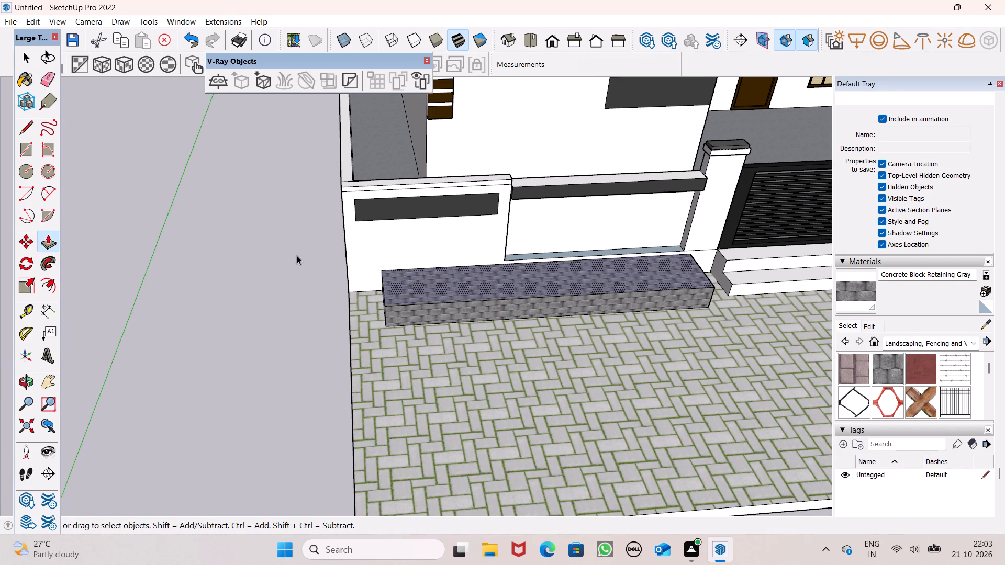
click(298, 253)
scroll(313, 261, down, 6)
middle_drag(656, 355, 531, 276)
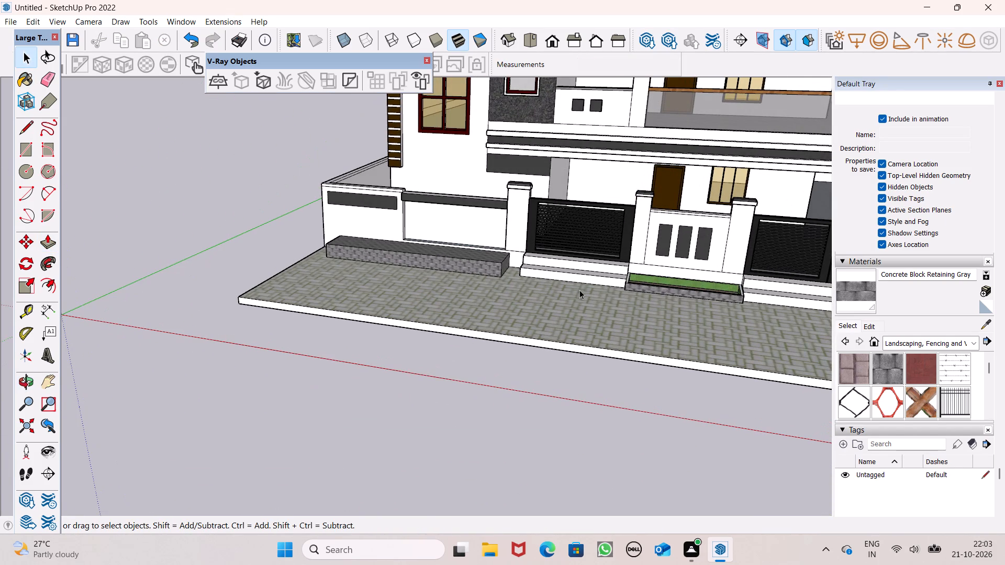
scroll(595, 281, up, 6)
scroll(551, 270, down, 6)
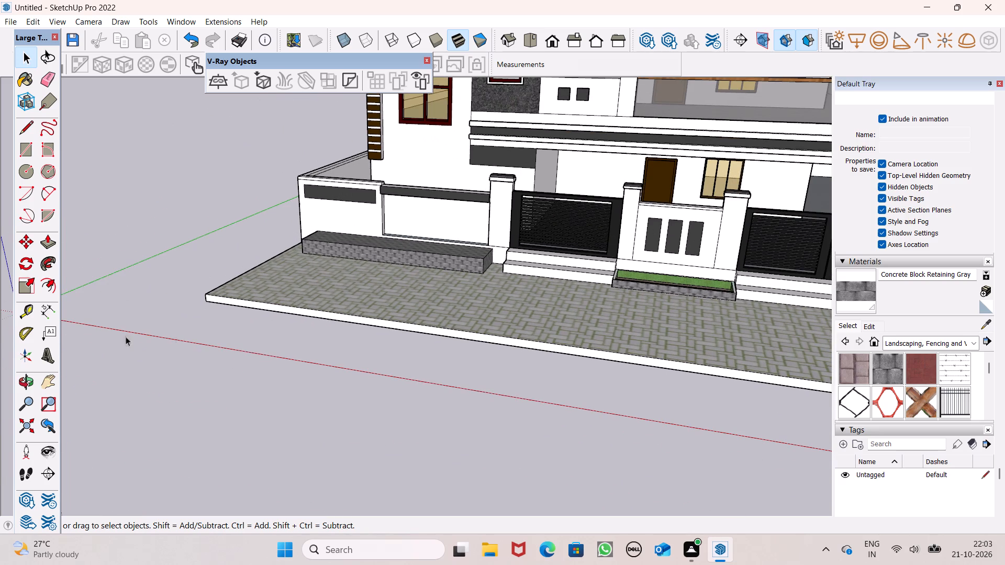
Push/Pull the end face of the grey planter block about 1' 10" outward to meet the gate steps.
click(42, 241)
scroll(440, 259, up, 4)
middle_drag(577, 300, 451, 356)
scroll(472, 365, up, 1)
scroll(525, 276, up, 5)
drag(477, 296, 489, 308)
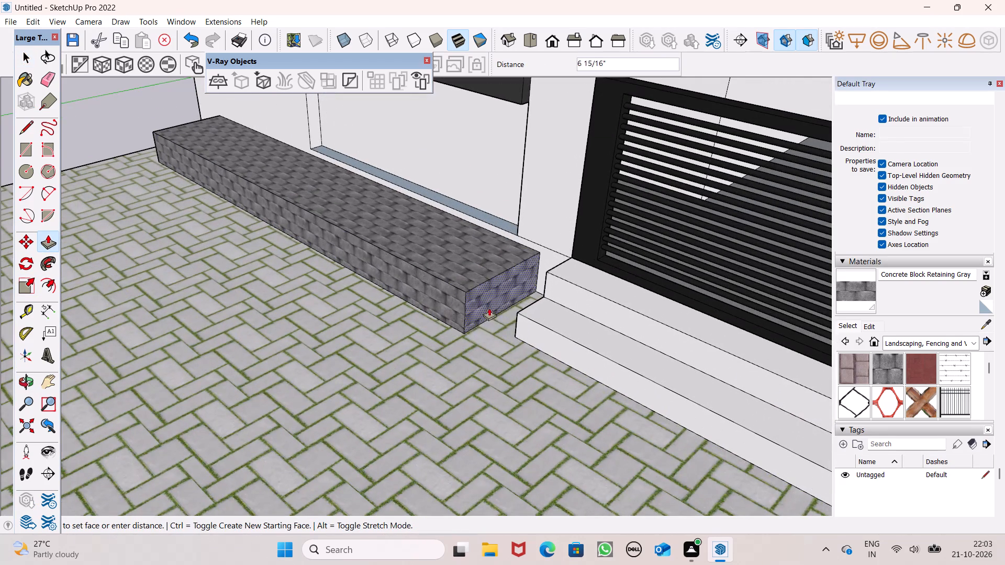
drag(489, 308, 507, 332)
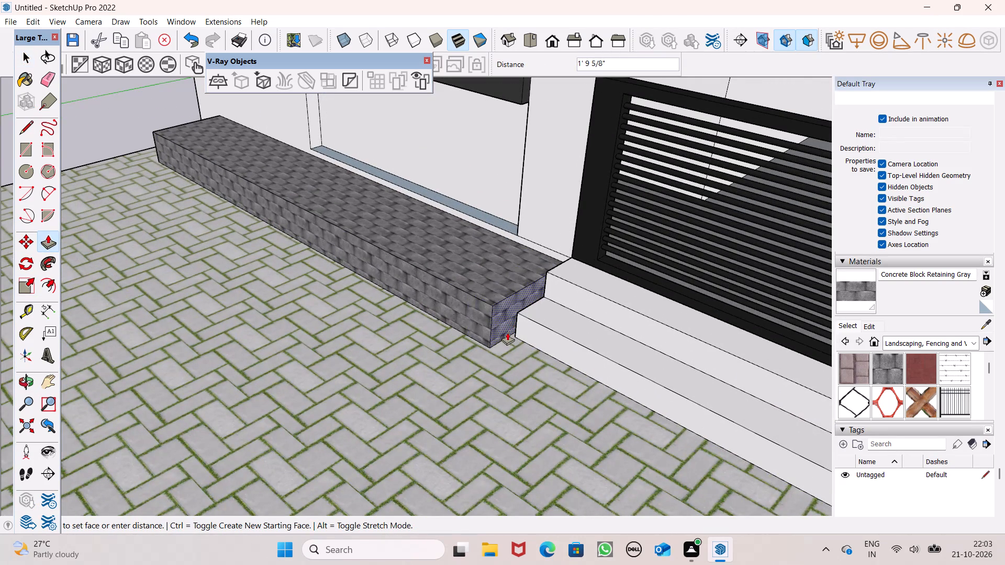
drag(507, 332, 508, 333)
Paint the long outer face and front end of the side compound wall's planter with Concrete Block Retaining Gray.
scroll(478, 289, down, 14)
middle_drag(490, 319, 653, 313)
scroll(650, 309, down, 5)
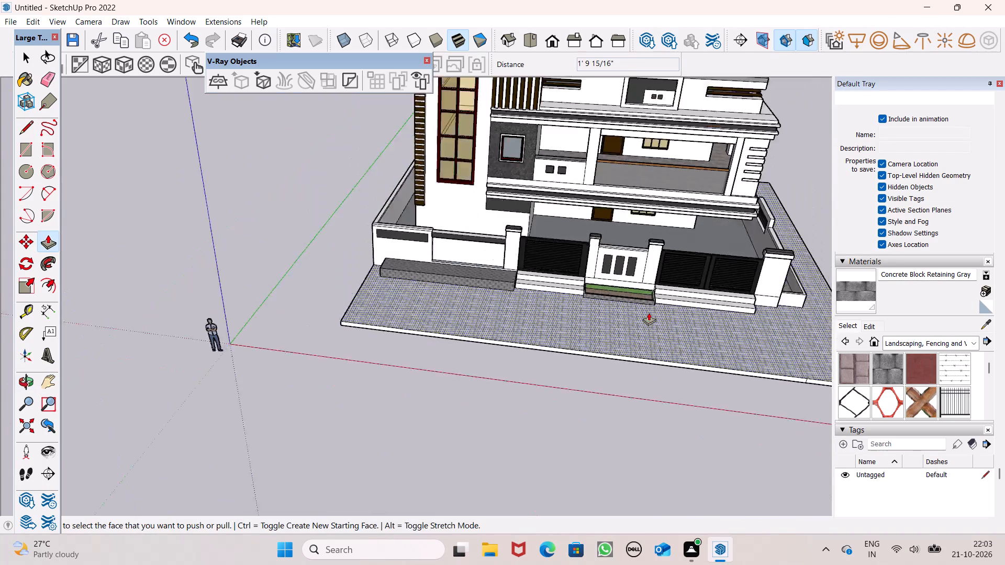
scroll(649, 312, down, 1)
key(space)
scroll(449, 326, down, 4)
middle_drag(790, 372, 539, 342)
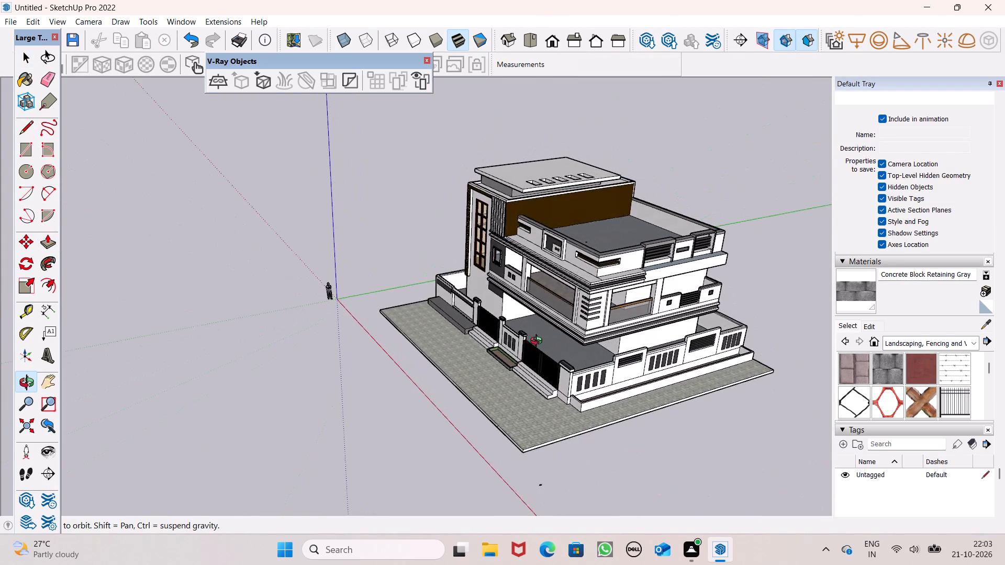
middle_drag(539, 342, 449, 363)
scroll(604, 412, down, 1)
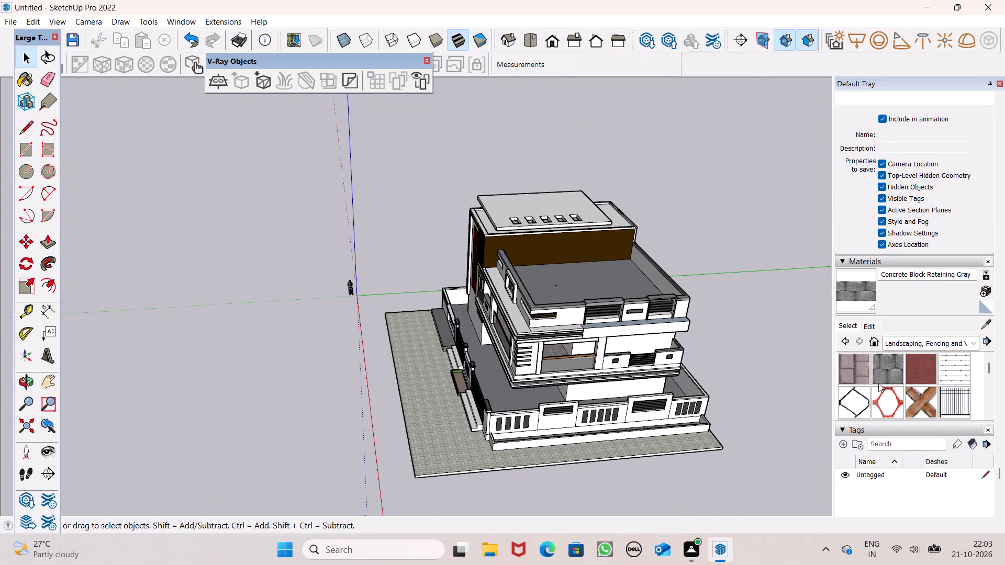
click(878, 378)
scroll(562, 512, up, 5)
scroll(487, 442, up, 6)
click(484, 402)
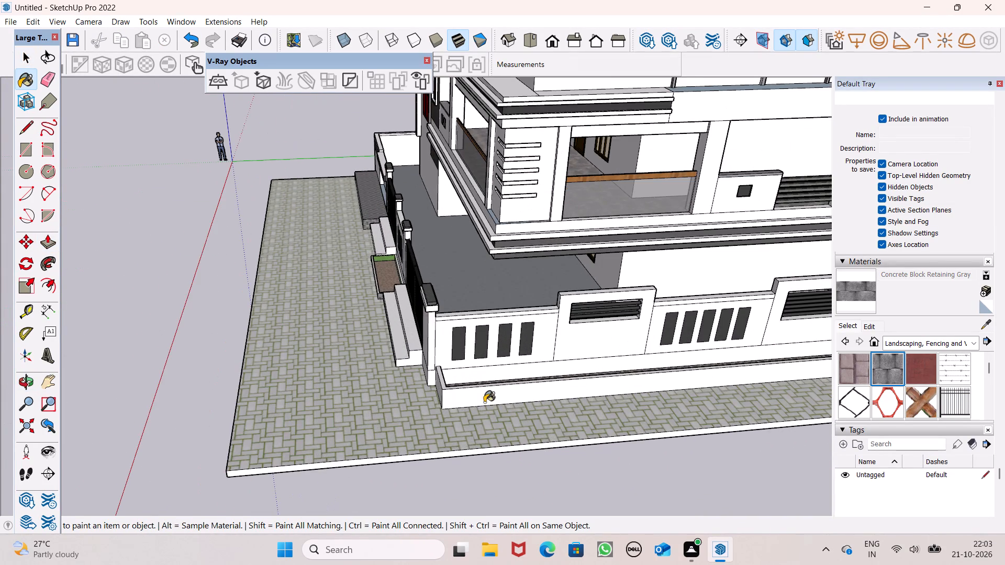
middle_drag(483, 398, 729, 361)
scroll(582, 347, up, 5)
click(554, 319)
scroll(559, 319, down, 5)
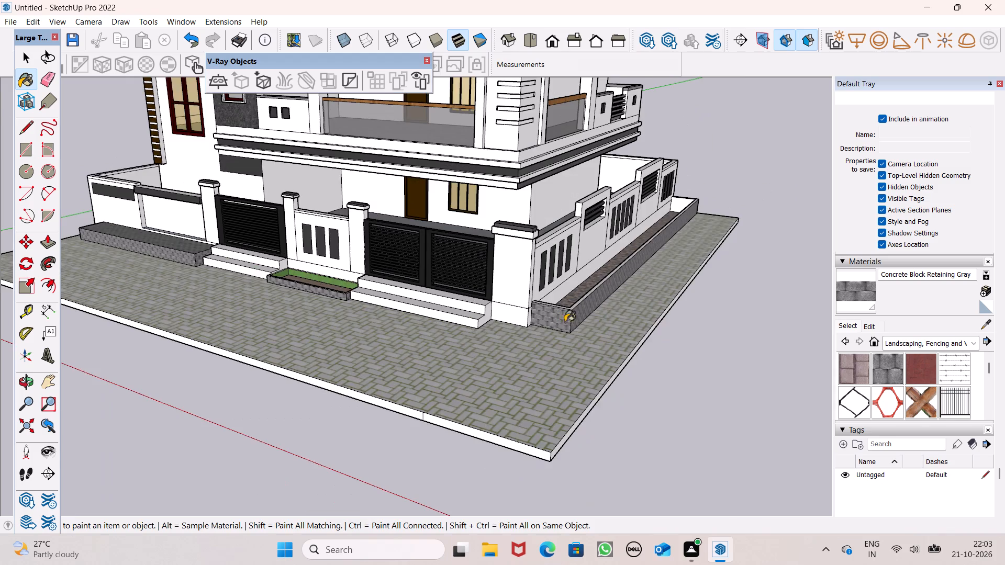
Paint the rear end face and top rim of the side planter with Concrete Block Retaining Gray.
middle_drag(649, 338, 416, 341)
scroll(590, 302, down, 4)
middle_drag(616, 314, 265, 281)
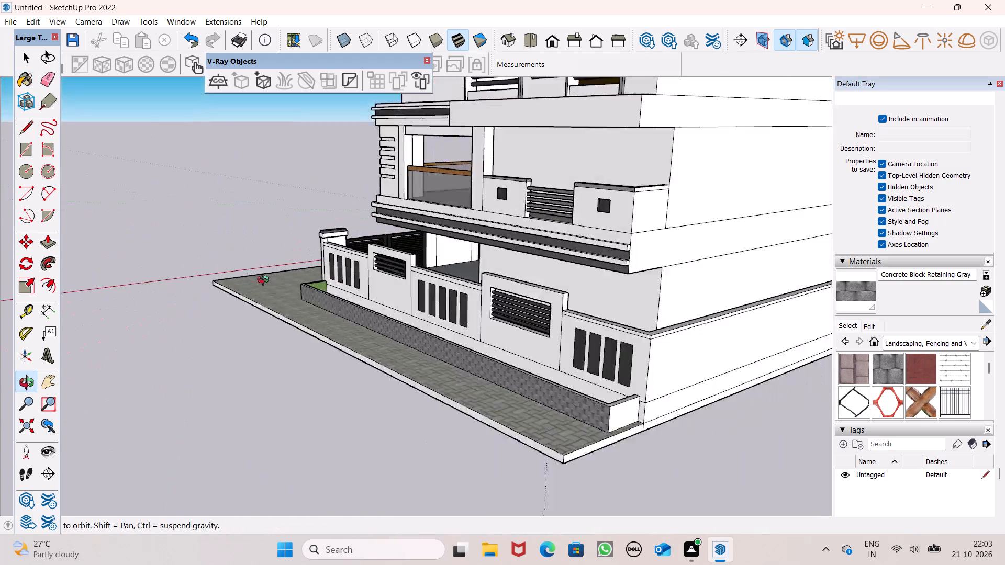
middle_drag(265, 281, 256, 281)
scroll(256, 281, up, 1)
scroll(504, 445, up, 2)
click(597, 455)
scroll(540, 393, down, 5)
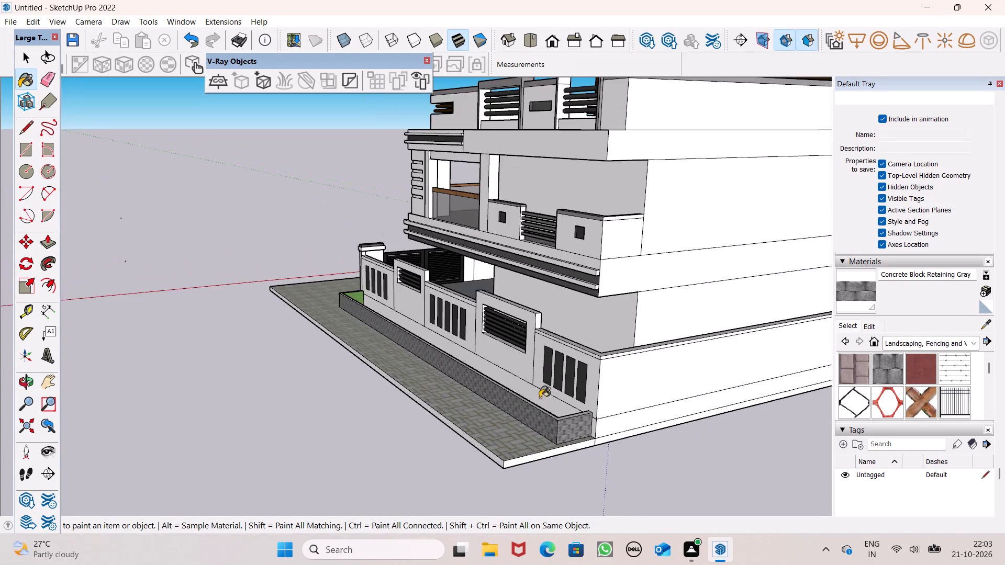
middle_drag(540, 408, 714, 546)
scroll(701, 512, up, 4)
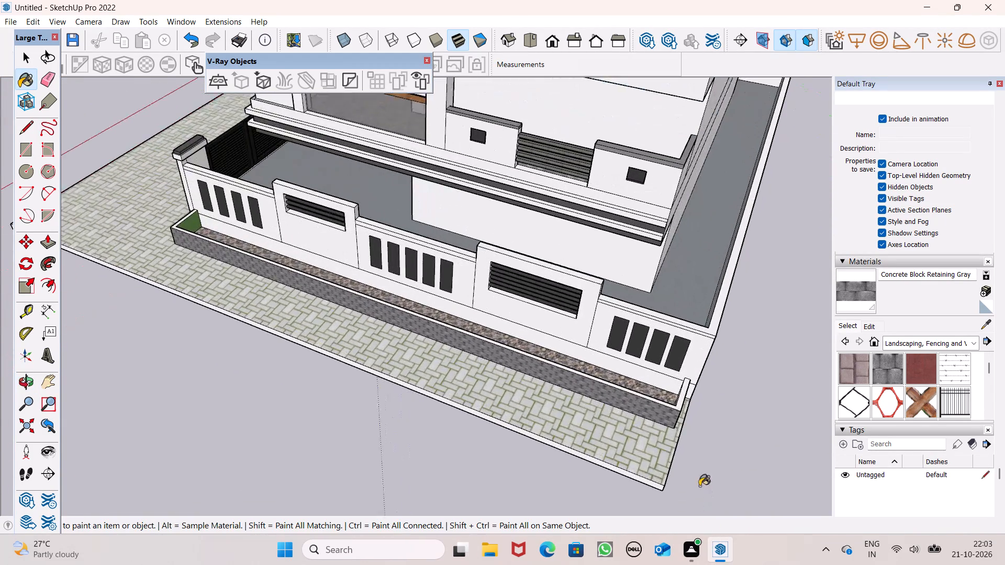
scroll(699, 486, up, 1)
scroll(660, 397, up, 6)
click(691, 403)
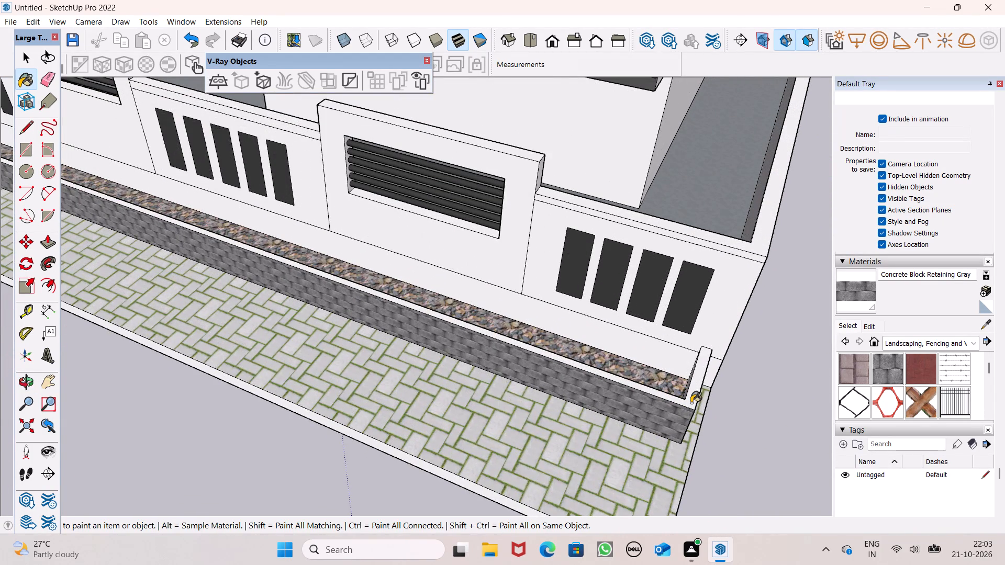
scroll(694, 402, down, 4)
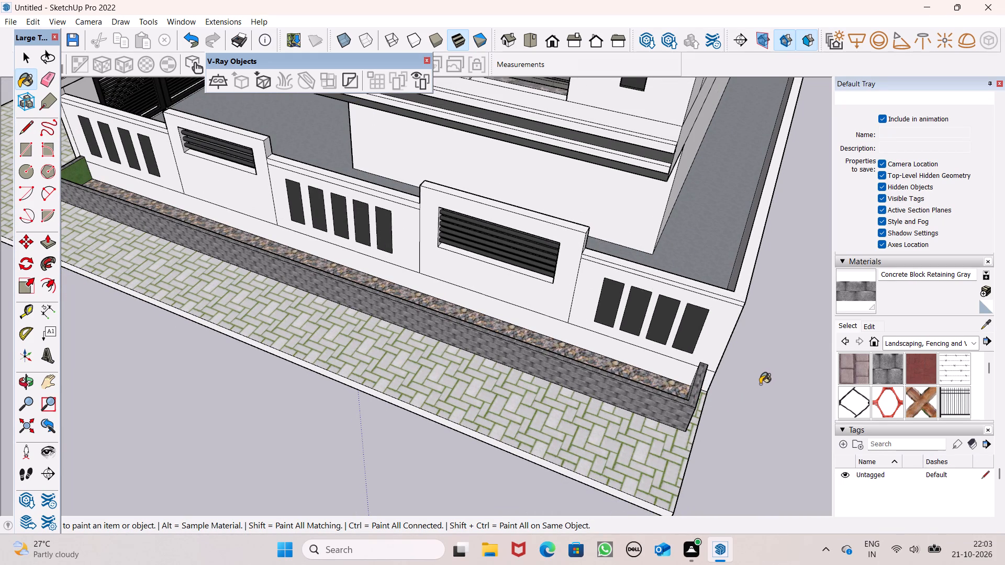
scroll(777, 372, down, 5)
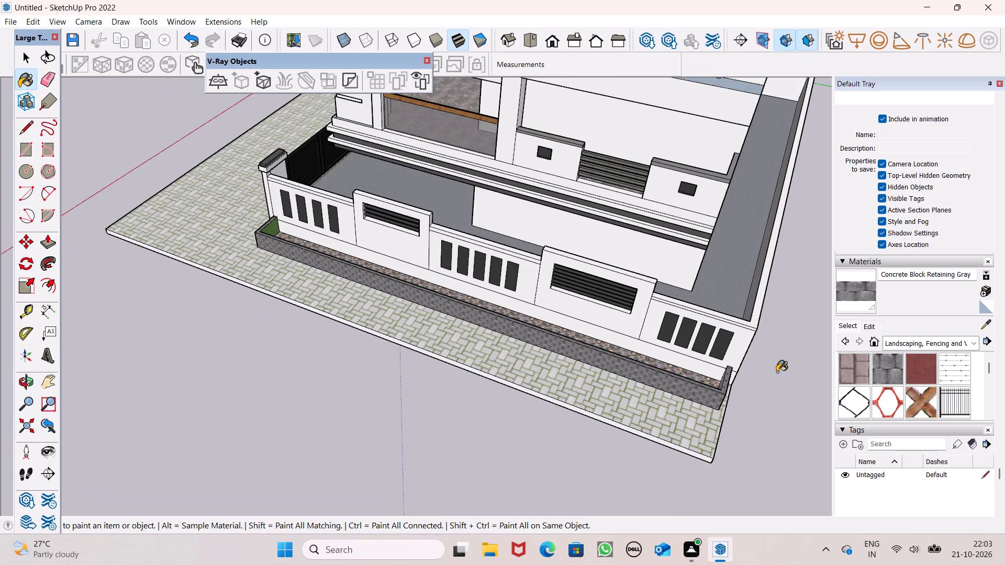
Examine the house, paving and planters from several sides.
scroll(773, 371, down, 9)
middle_drag(509, 417, 867, 431)
scroll(662, 366, down, 2)
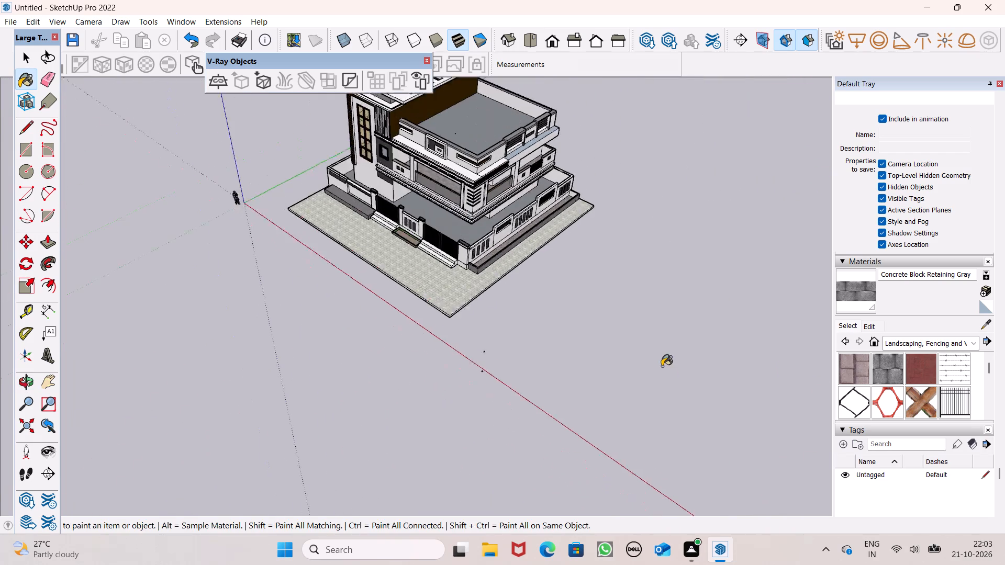
scroll(662, 366, down, 3)
scroll(598, 315, down, 4)
middle_drag(535, 325, 801, 229)
scroll(596, 235, down, 5)
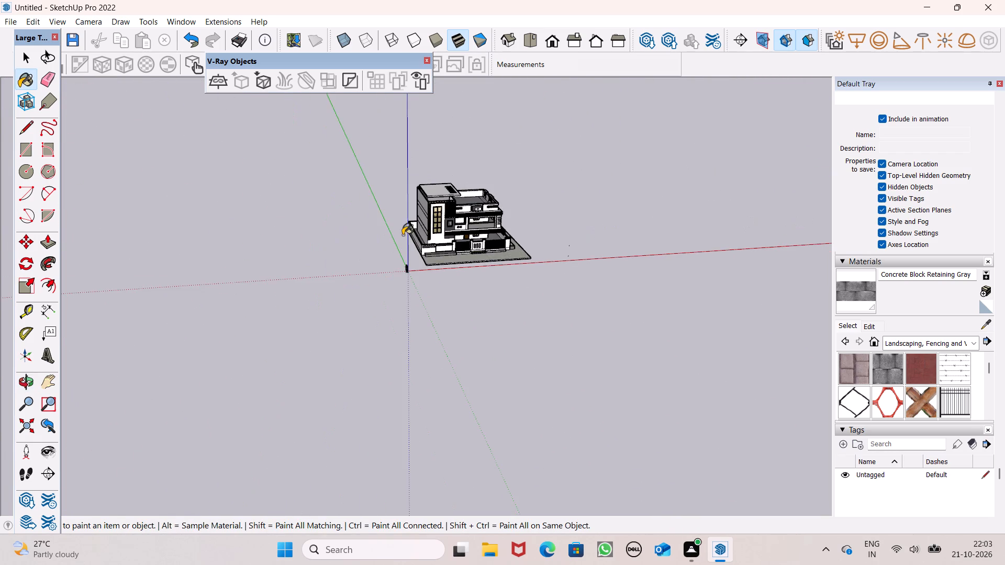
scroll(336, 231, up, 7)
scroll(484, 262, up, 8)
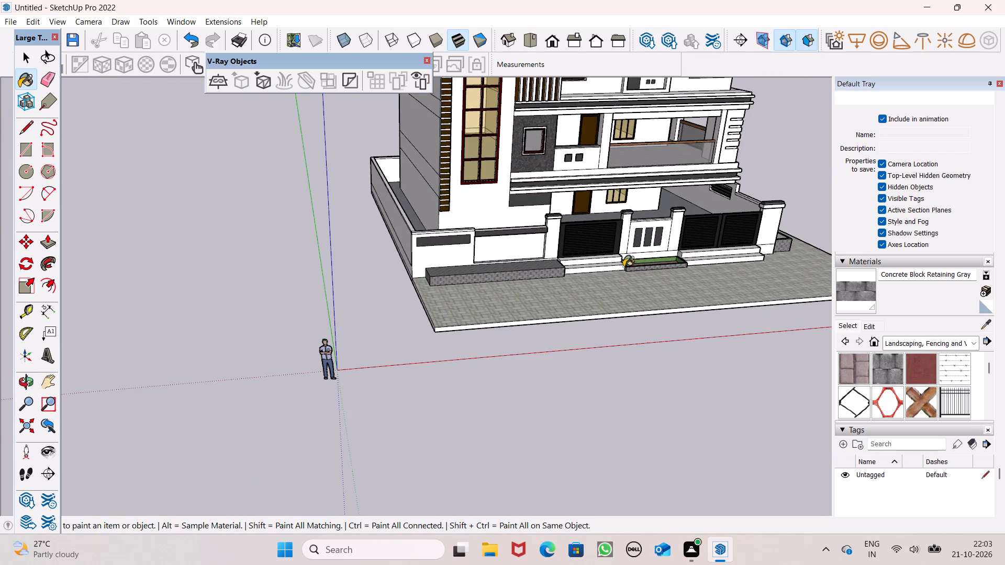
scroll(605, 269, down, 3)
scroll(451, 265, down, 4)
middle_drag(581, 301, 425, 331)
scroll(379, 293, down, 4)
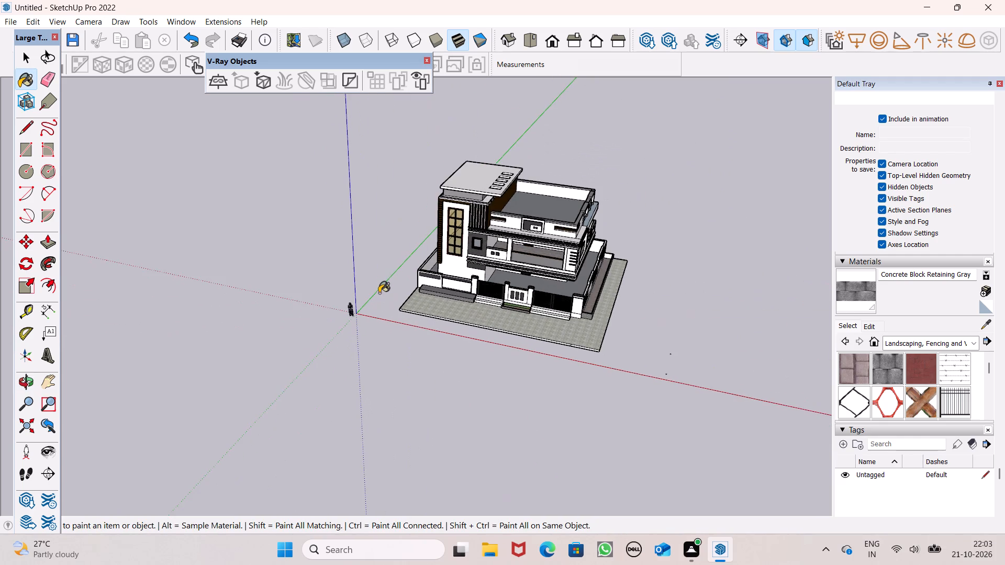
scroll(434, 291, down, 4)
middle_drag(452, 299, 512, 319)
scroll(435, 290, down, 1)
scroll(528, 304, up, 3)
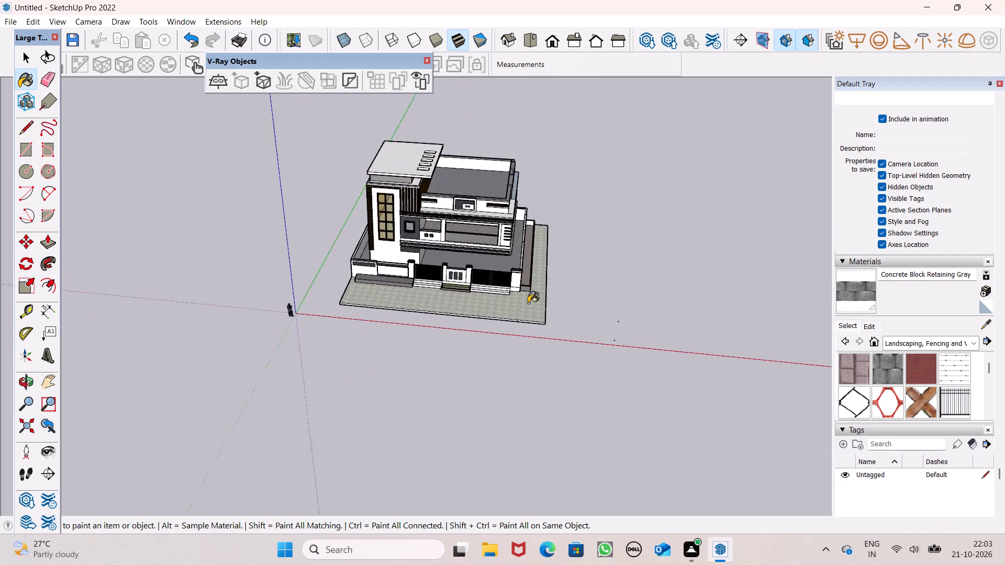
scroll(528, 303, up, 11)
scroll(584, 286, up, 7)
scroll(646, 279, down, 4)
middle_drag(647, 287, 671, 252)
scroll(707, 254, down, 5)
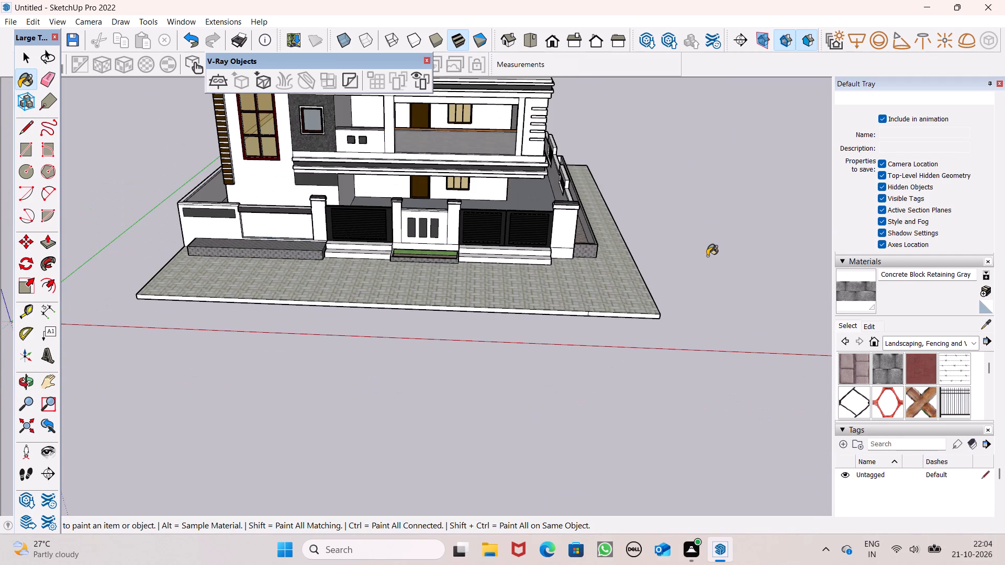
key(space)
scroll(705, 256, down, 4)
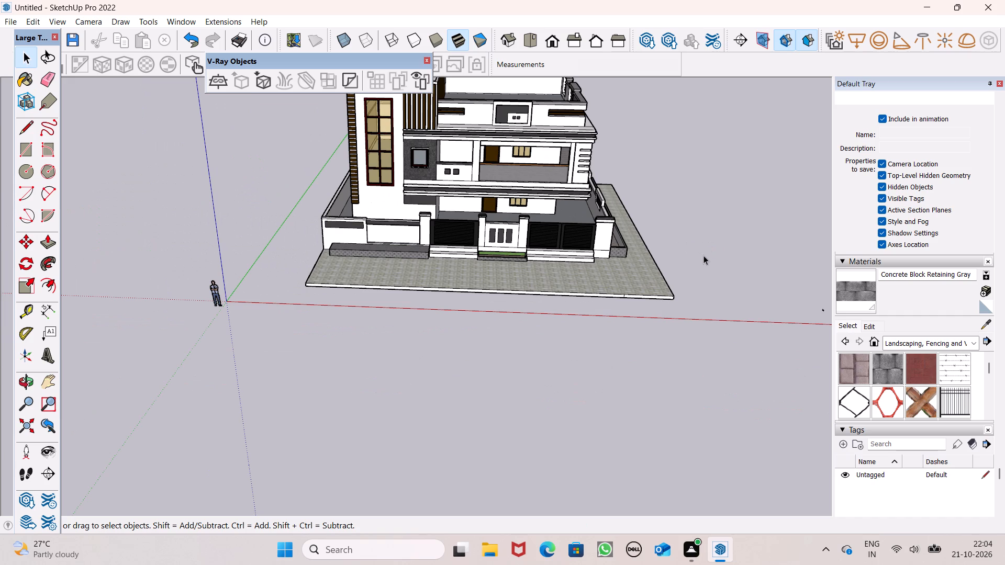
scroll(701, 254, down, 5)
Search the 3D Warehouse for "plants" and browse the plant models.
scroll(934, 259, up, 13)
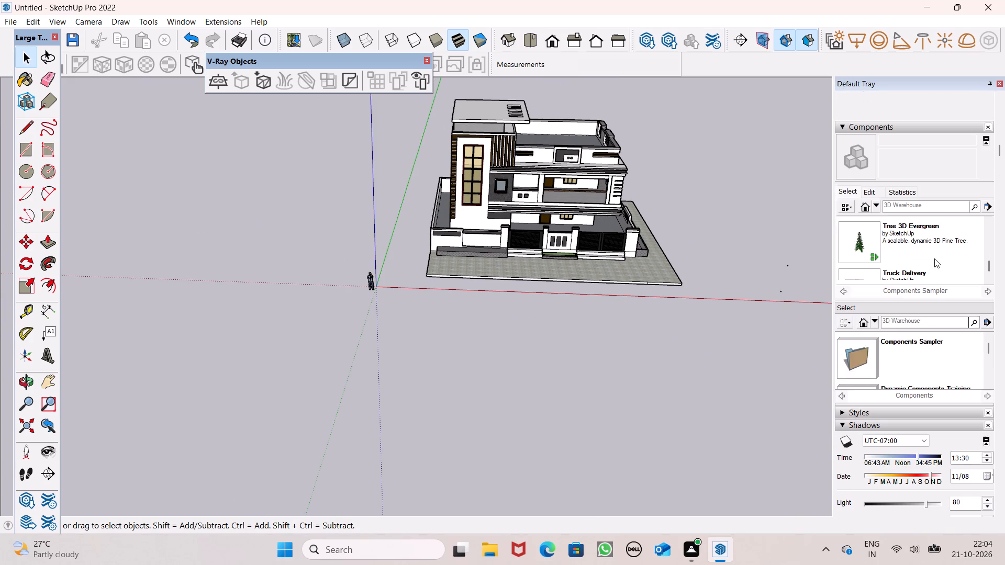
scroll(934, 261, up, 8)
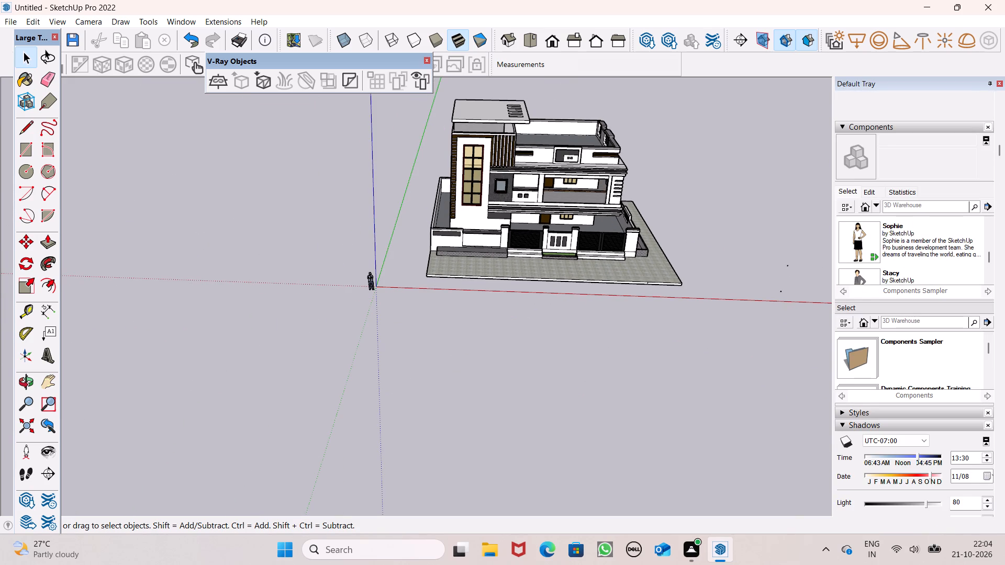
click(911, 206)
text(plants)
key(Return)
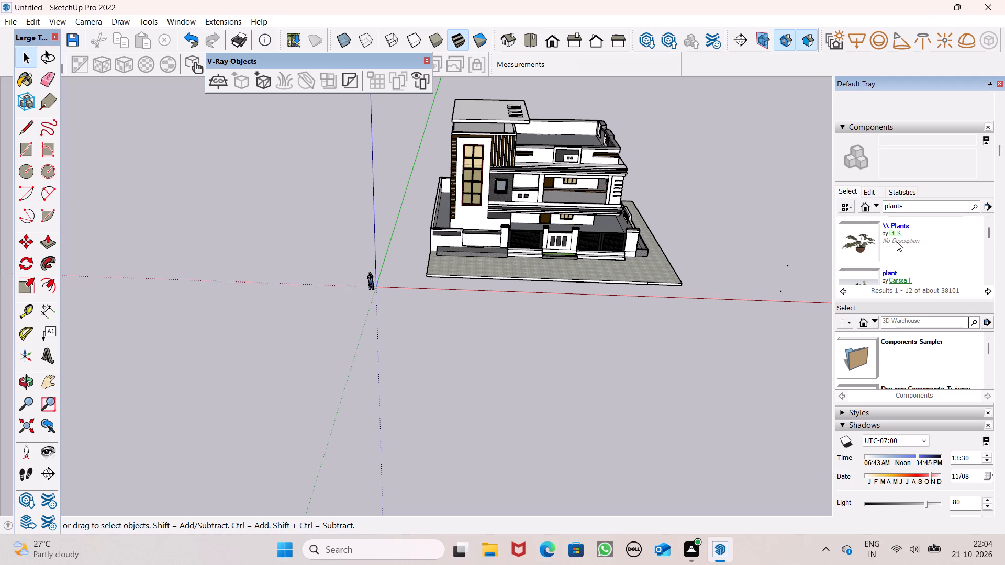
scroll(434, 241, down, 2)
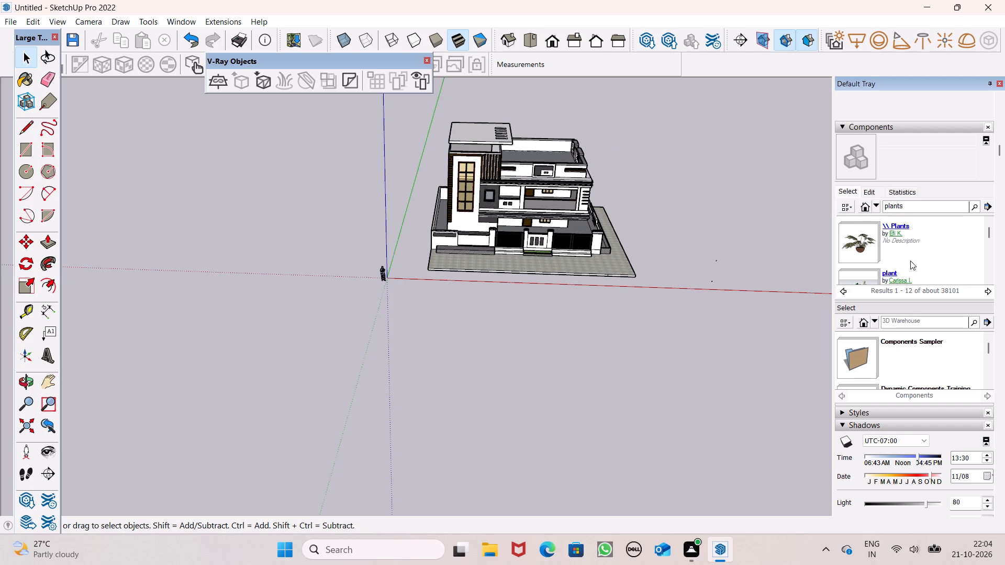
scroll(906, 258, down, 3)
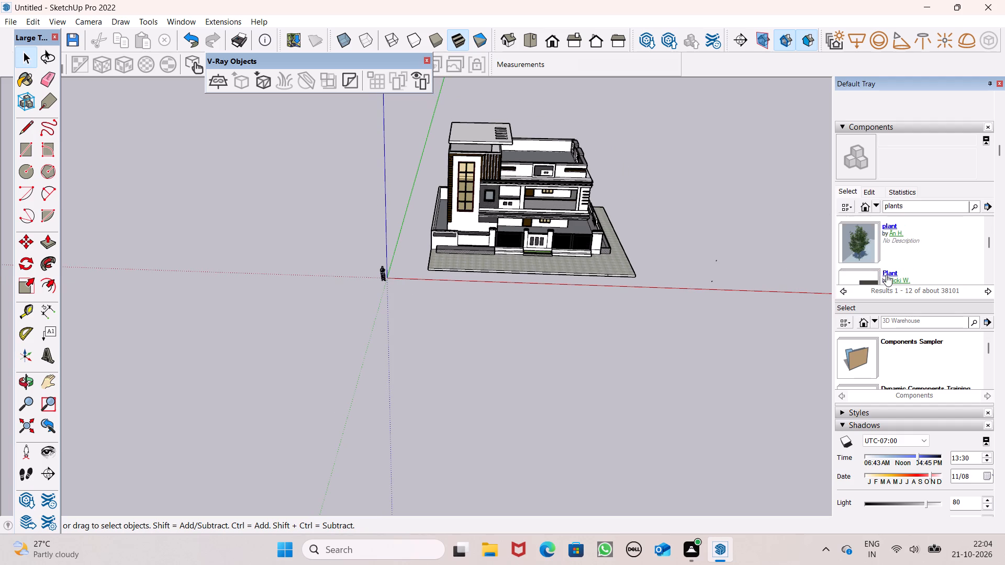
Download the "chậu cây" model of small shrubs by way of the 3D TREES VRAY READY collection.
click(856, 246)
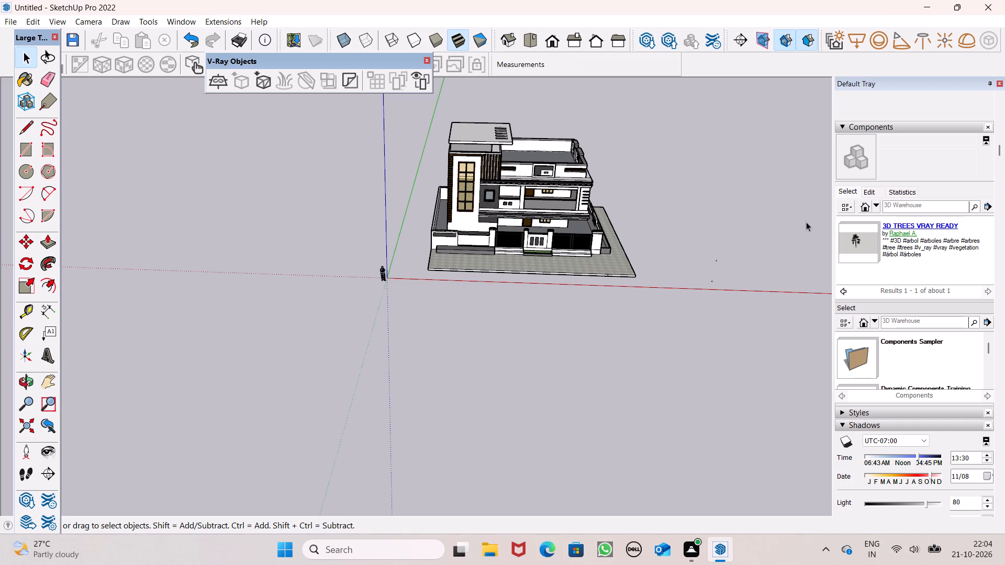
click(862, 244)
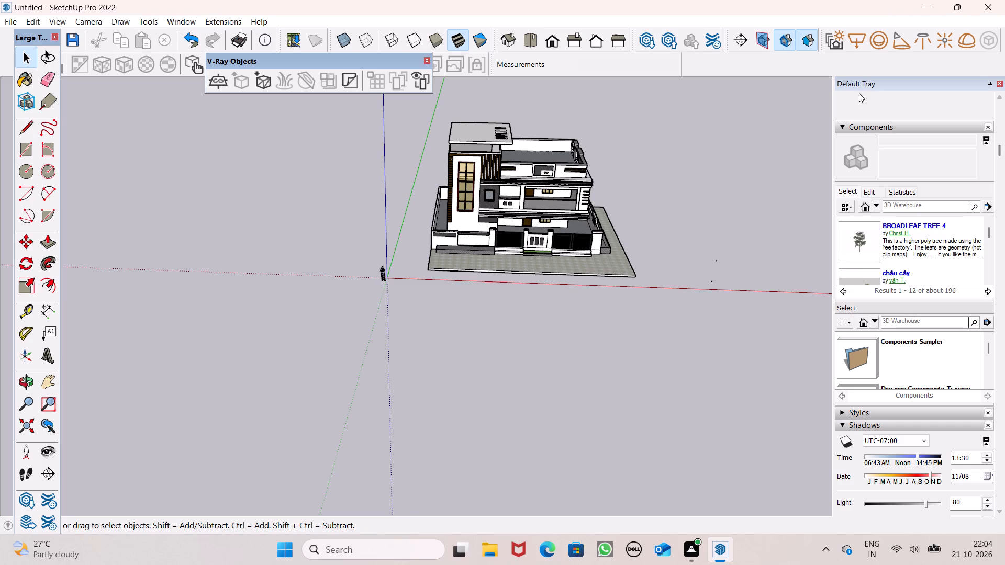
scroll(902, 174, down, 2)
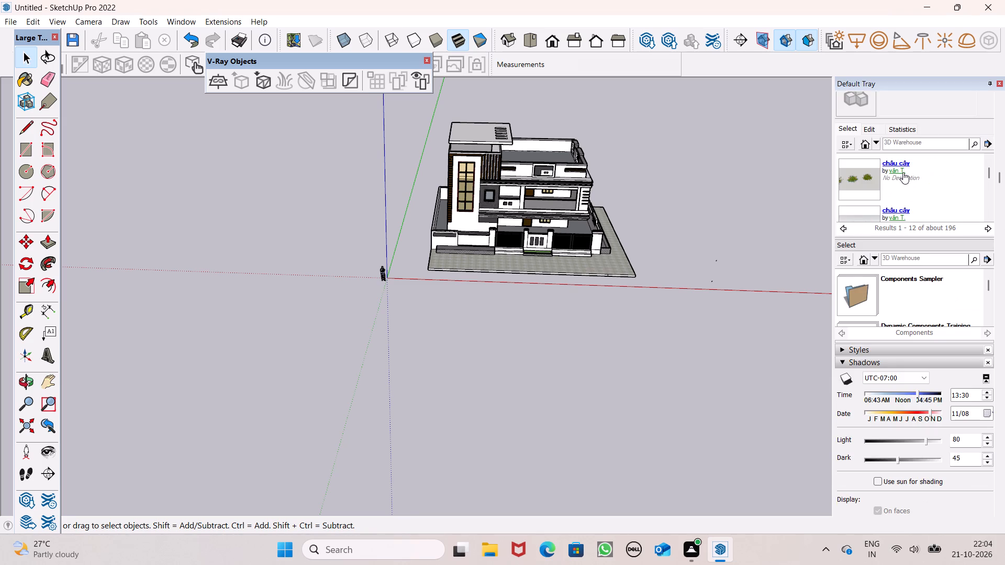
click(868, 178)
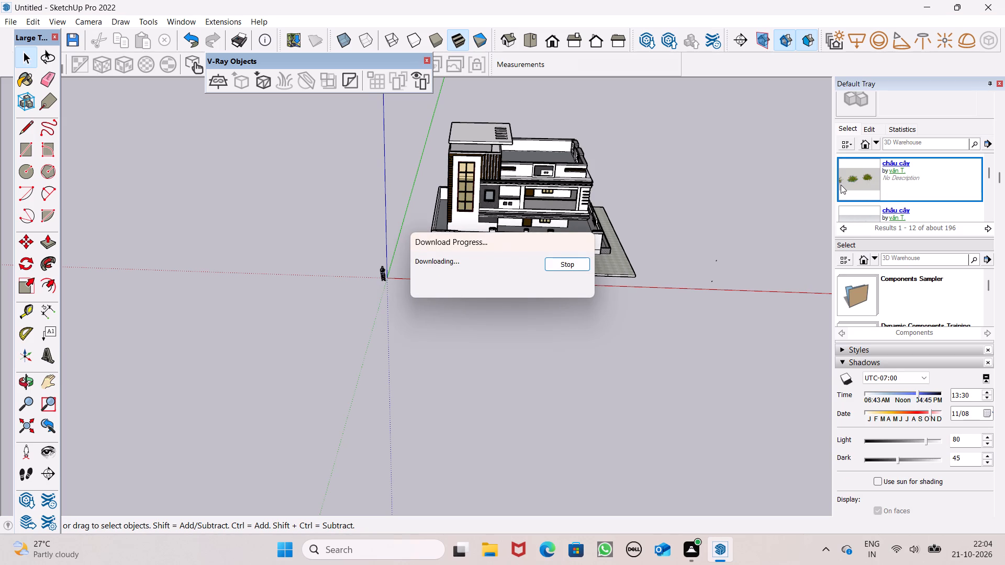
click(863, 173)
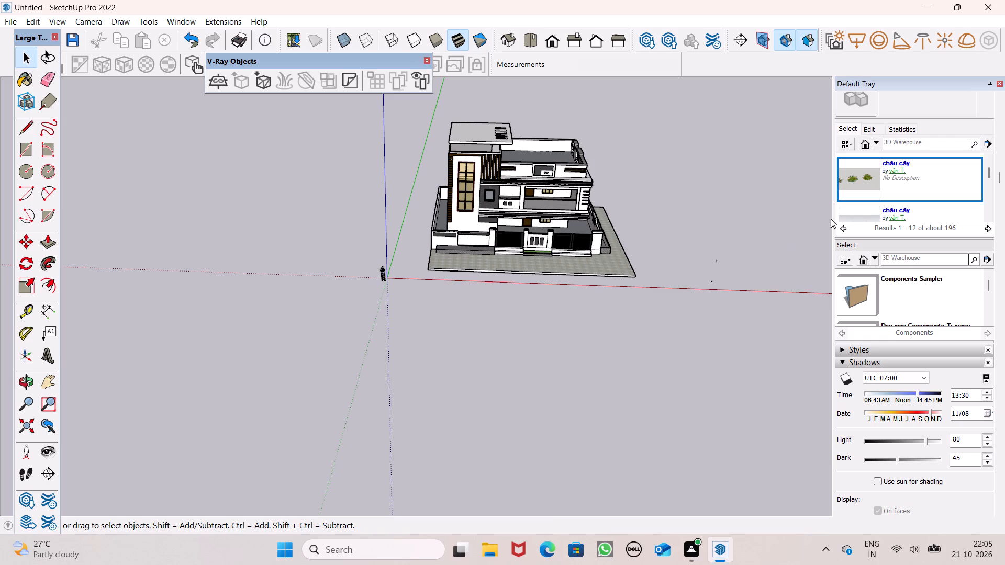
click(615, 322)
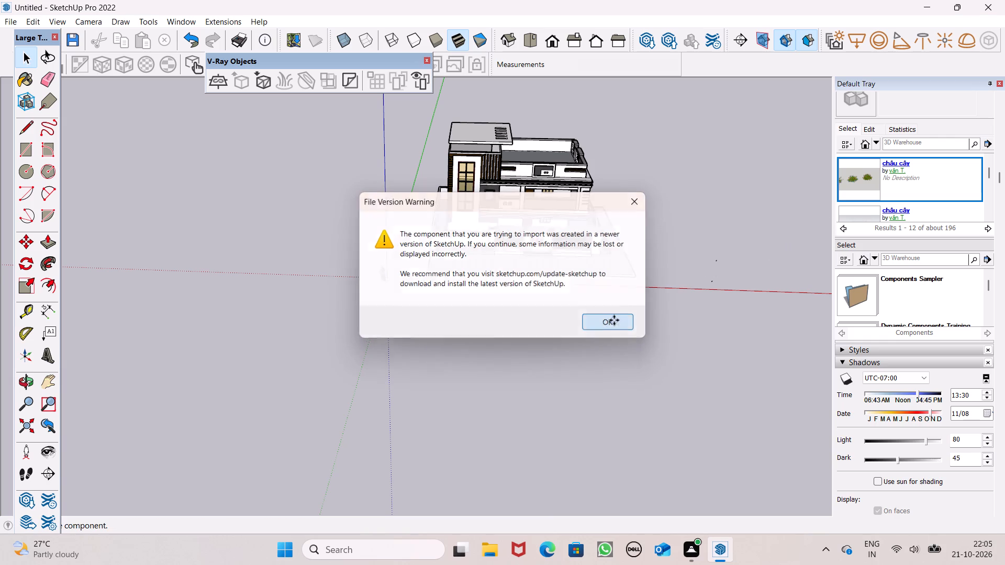
Place the downloaded "chậu cây" shrub model on the pebble bed of the small front planter between the two gates.
scroll(467, 272, up, 7)
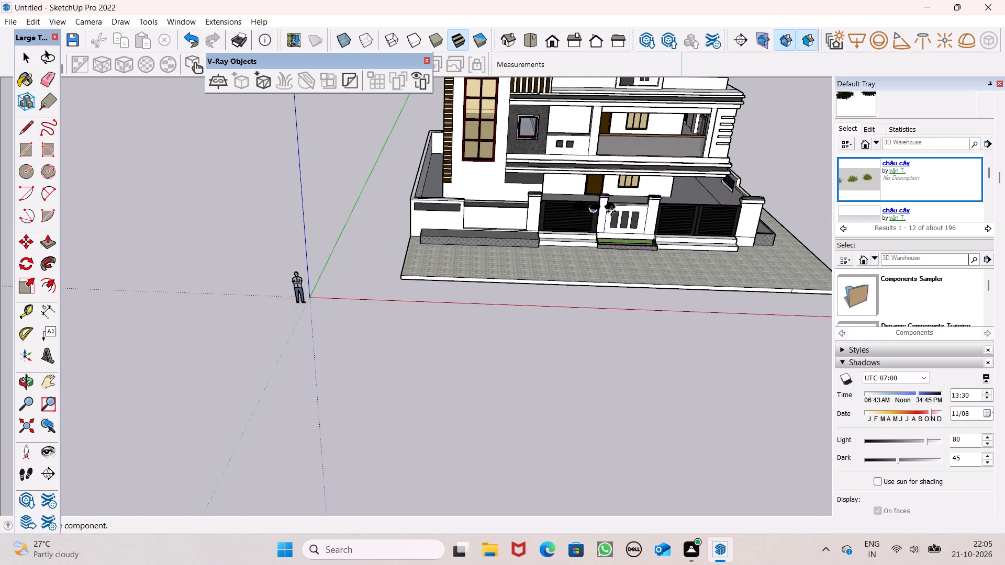
scroll(611, 211, up, 6)
scroll(425, 255, down, 4)
scroll(406, 263, up, 7)
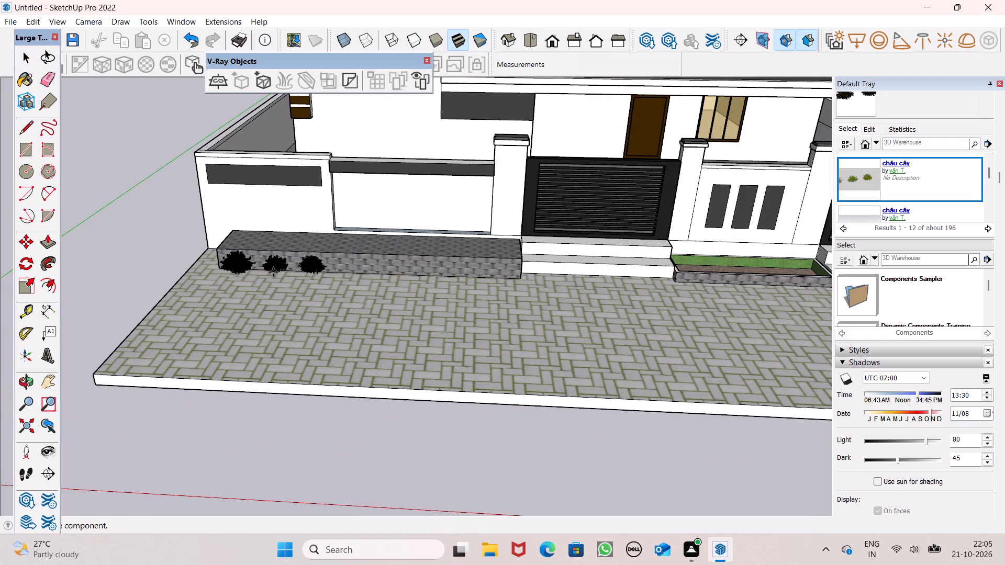
scroll(251, 274, down, 3)
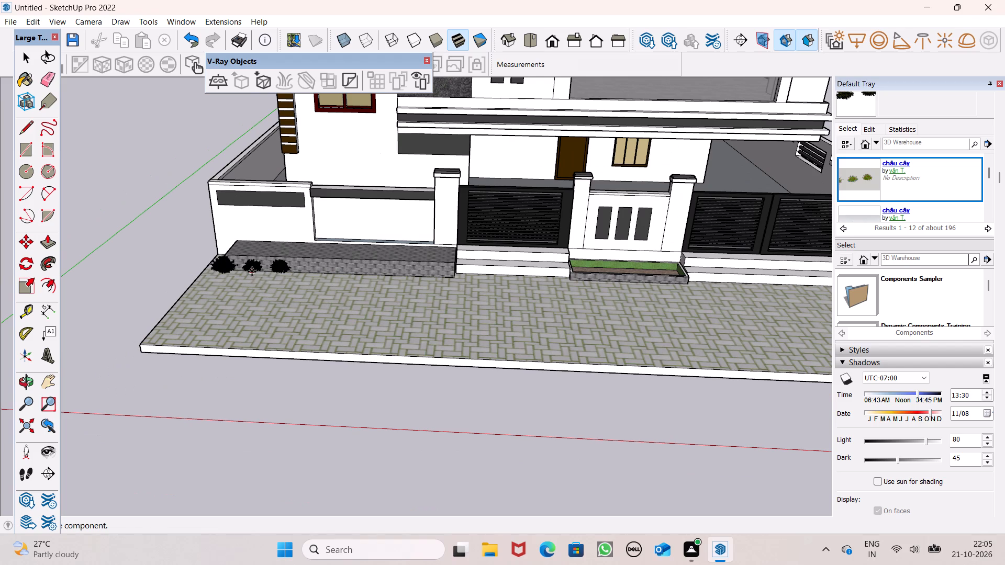
scroll(606, 314, up, 6)
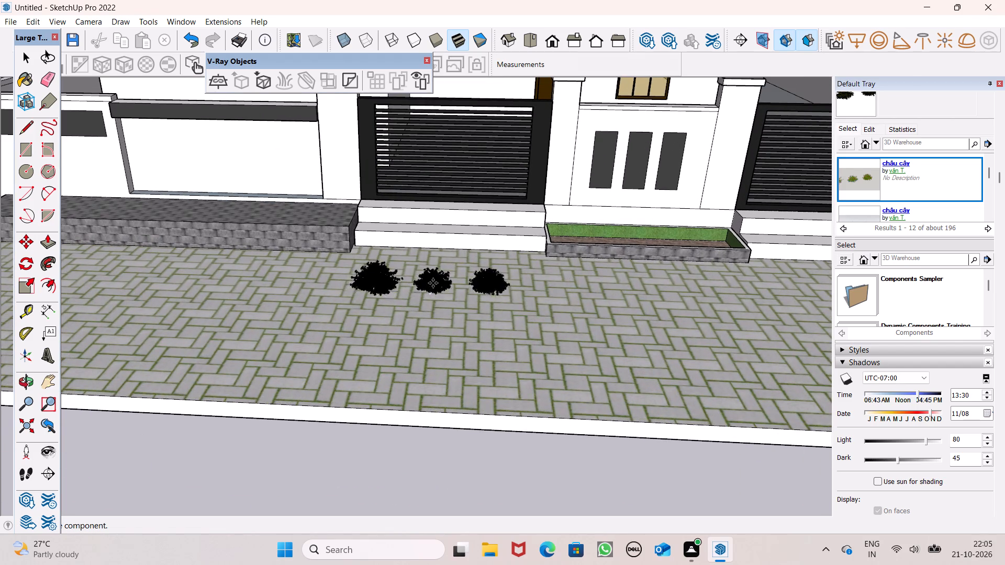
scroll(594, 253, up, 7)
scroll(678, 241, up, 13)
scroll(652, 240, down, 3)
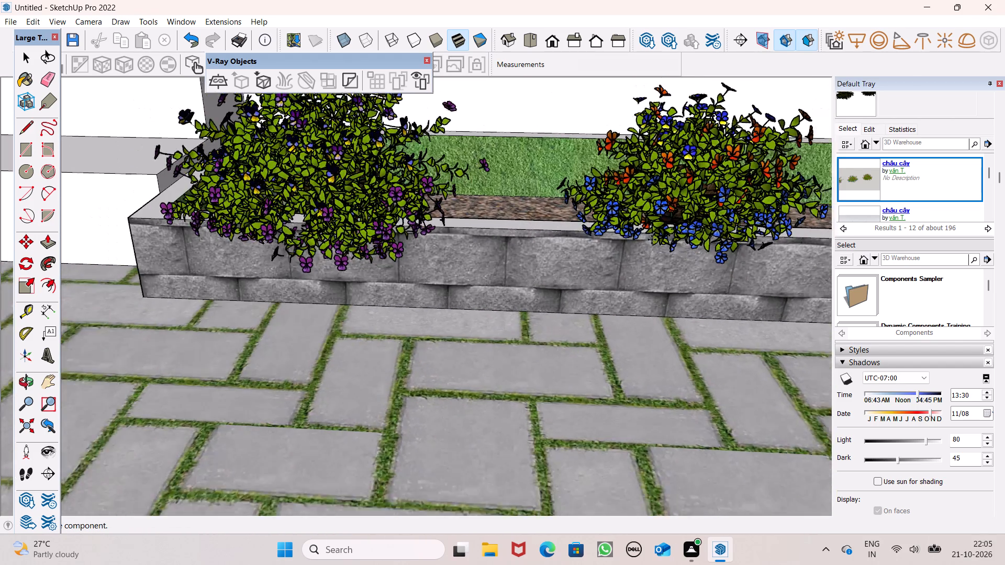
scroll(652, 240, down, 5)
middle_drag(626, 206, 624, 267)
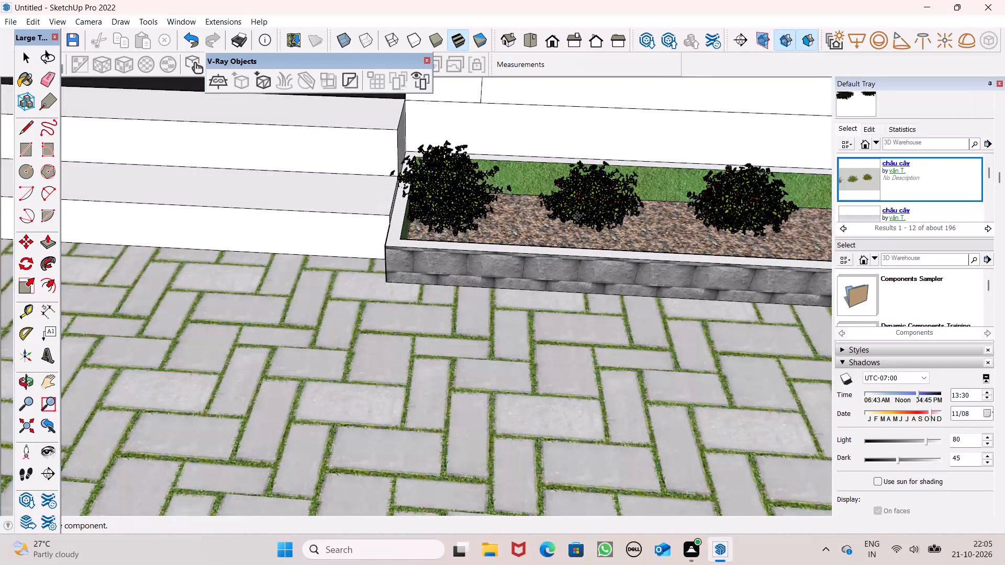
scroll(577, 216, up, 2)
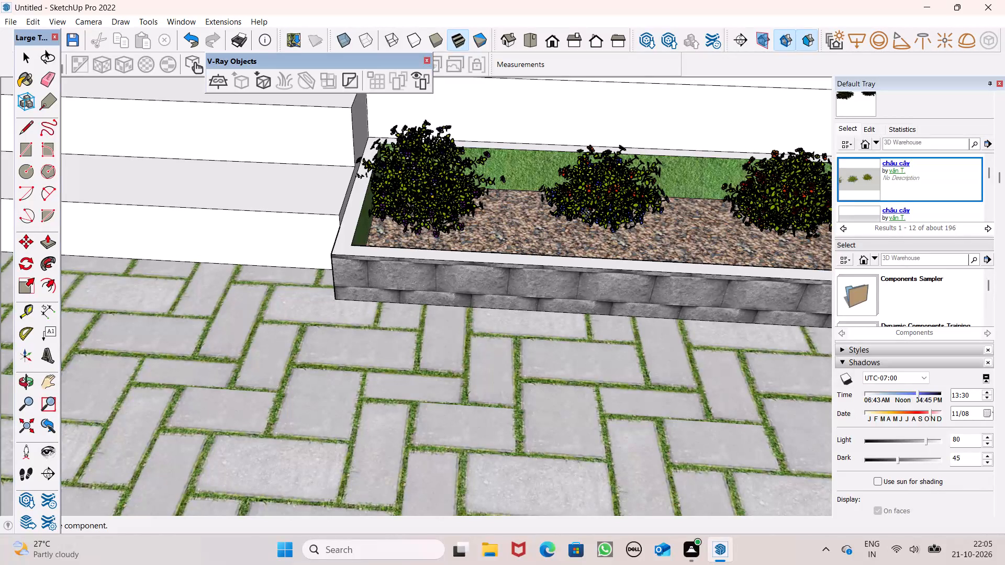
scroll(622, 210, up, 4)
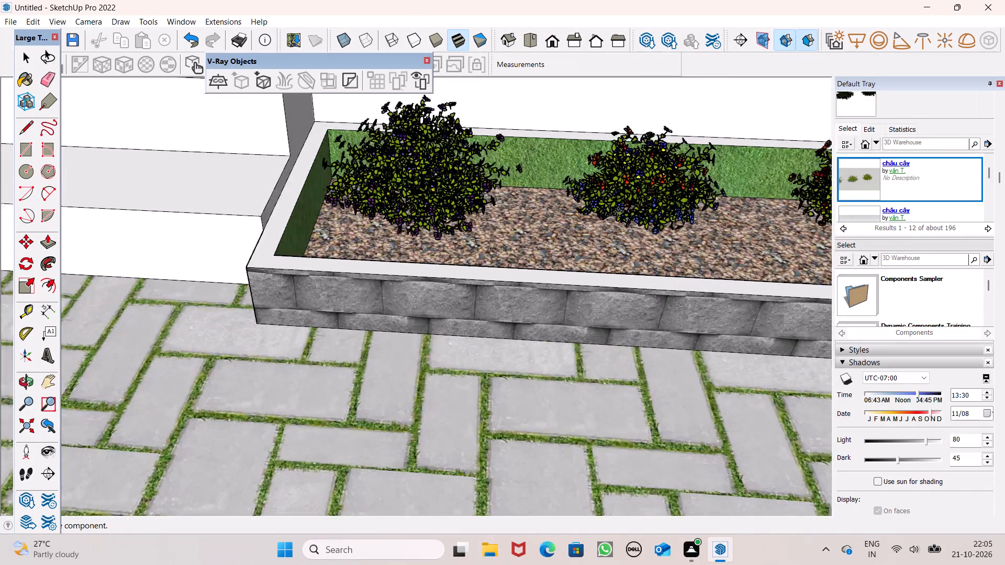
scroll(618, 212, up, 5)
middle_drag(602, 217, 617, 256)
scroll(616, 310, down, 3)
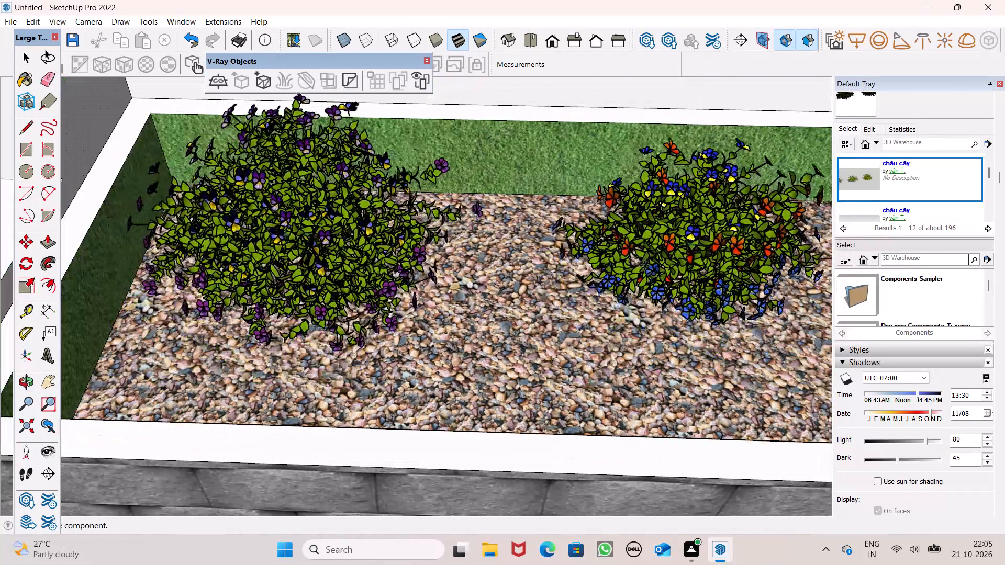
click(644, 266)
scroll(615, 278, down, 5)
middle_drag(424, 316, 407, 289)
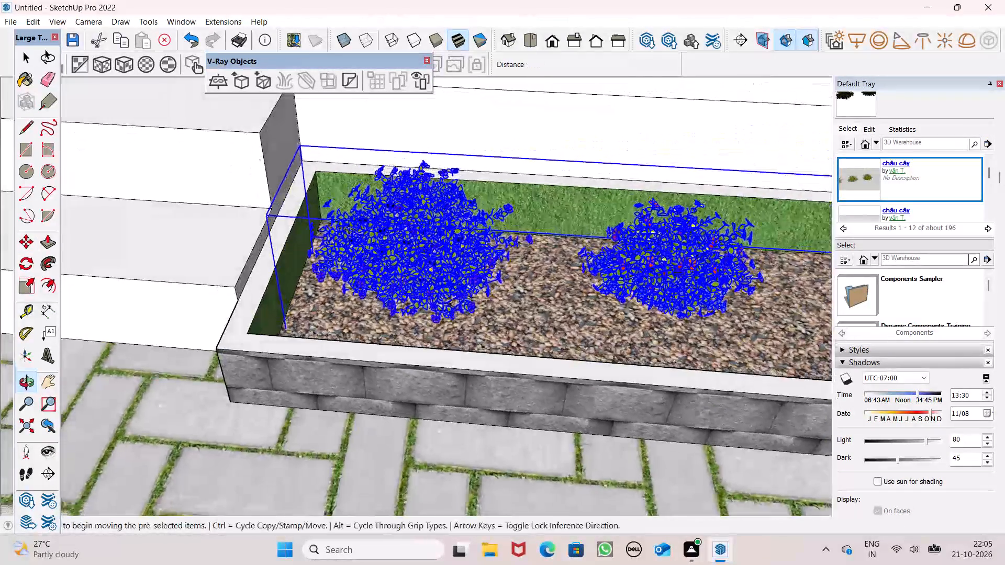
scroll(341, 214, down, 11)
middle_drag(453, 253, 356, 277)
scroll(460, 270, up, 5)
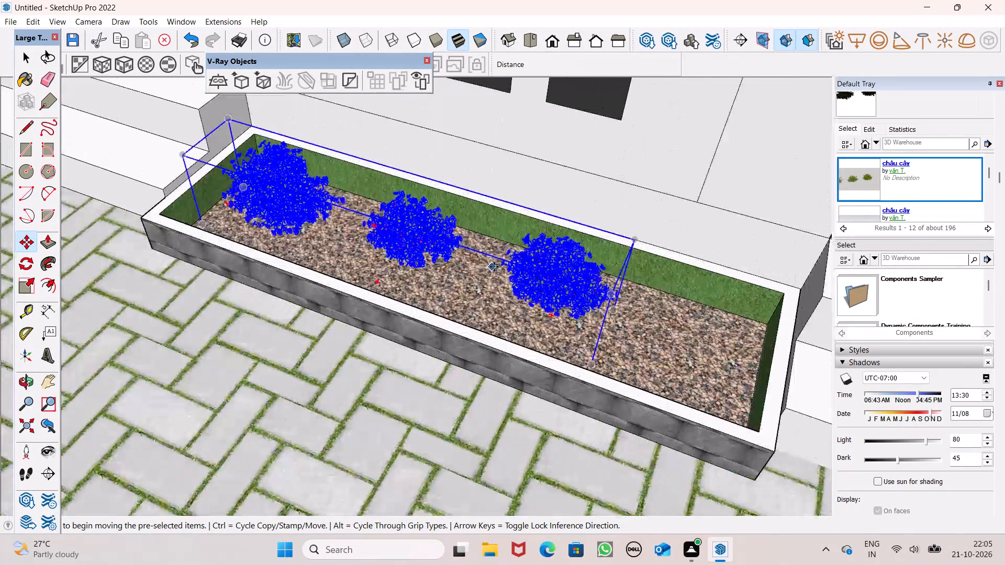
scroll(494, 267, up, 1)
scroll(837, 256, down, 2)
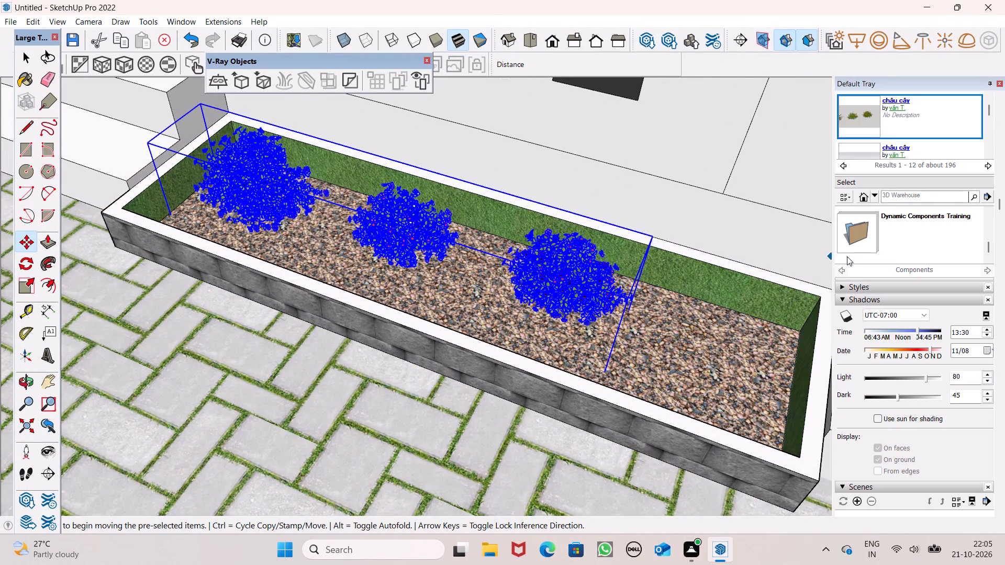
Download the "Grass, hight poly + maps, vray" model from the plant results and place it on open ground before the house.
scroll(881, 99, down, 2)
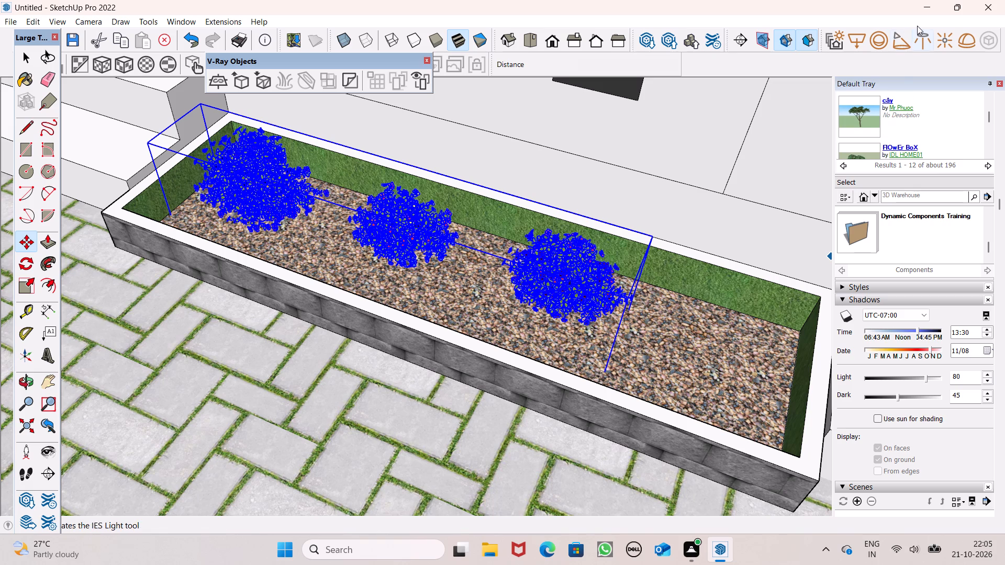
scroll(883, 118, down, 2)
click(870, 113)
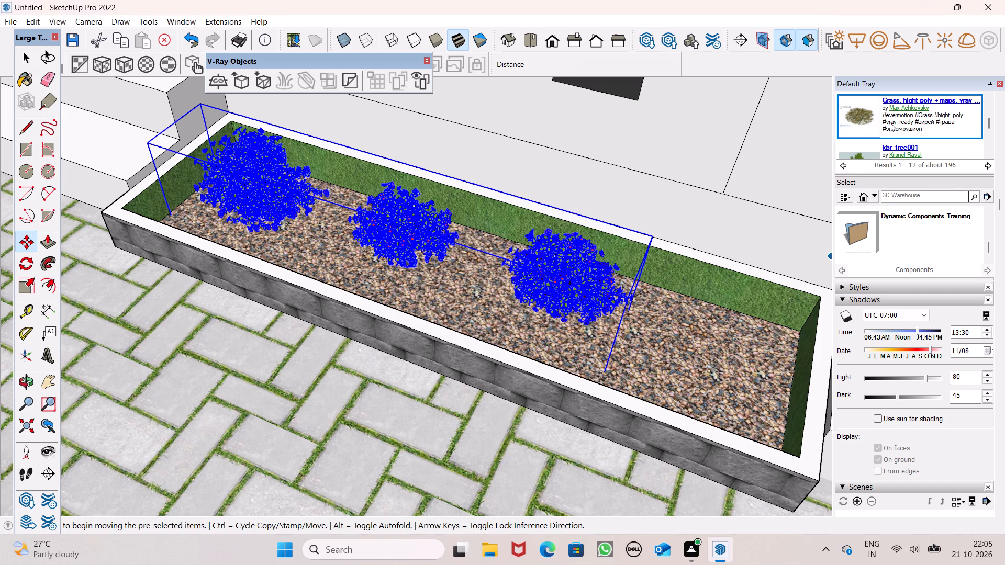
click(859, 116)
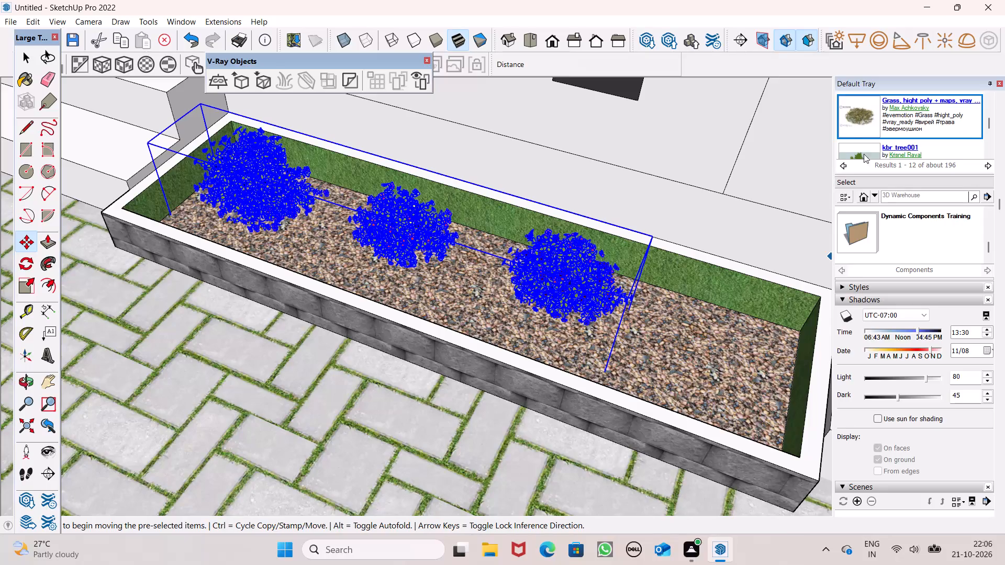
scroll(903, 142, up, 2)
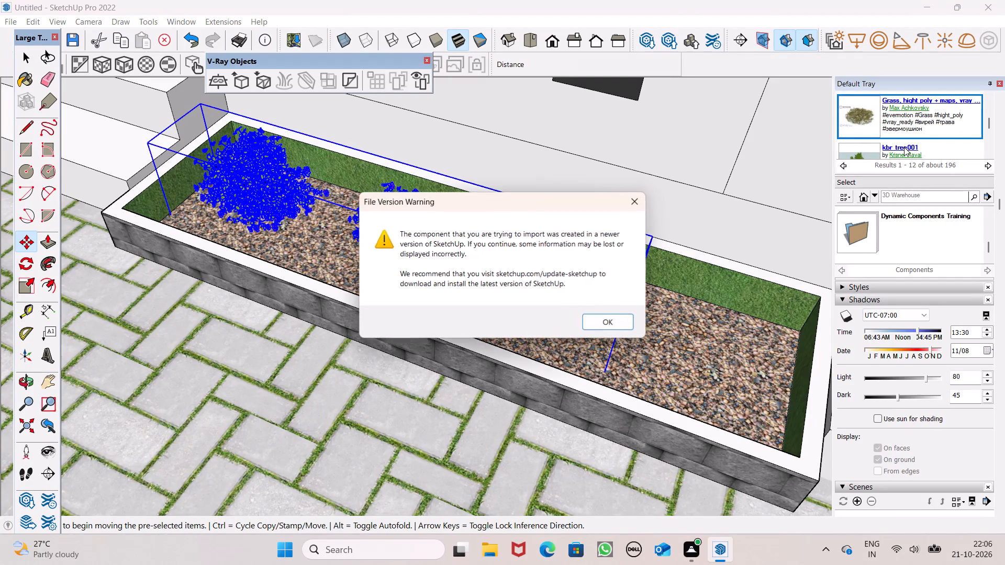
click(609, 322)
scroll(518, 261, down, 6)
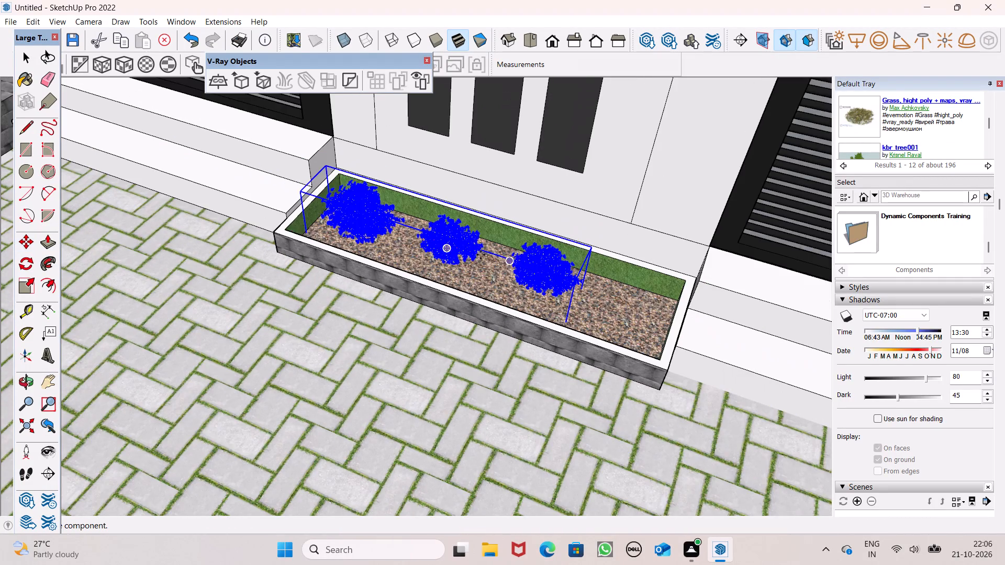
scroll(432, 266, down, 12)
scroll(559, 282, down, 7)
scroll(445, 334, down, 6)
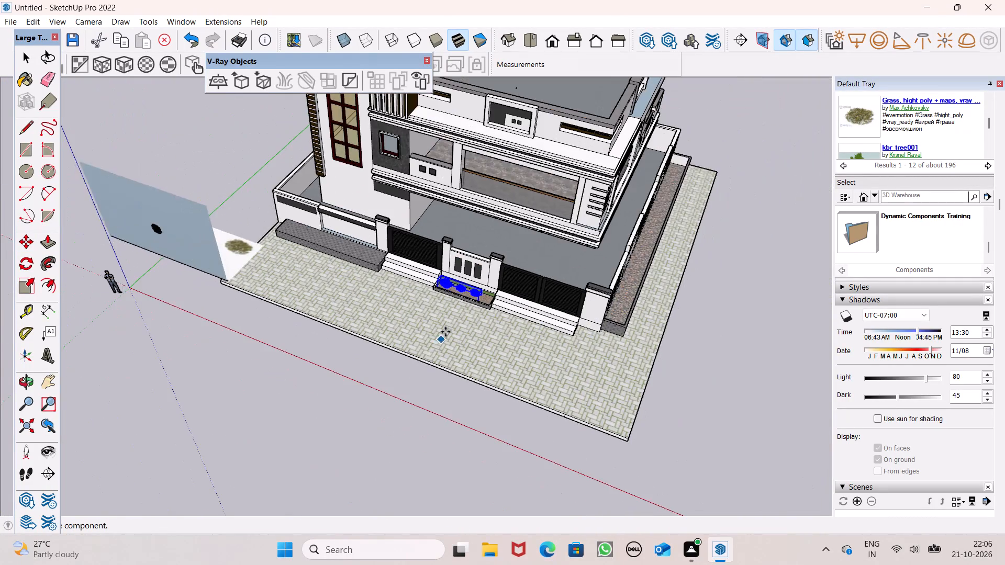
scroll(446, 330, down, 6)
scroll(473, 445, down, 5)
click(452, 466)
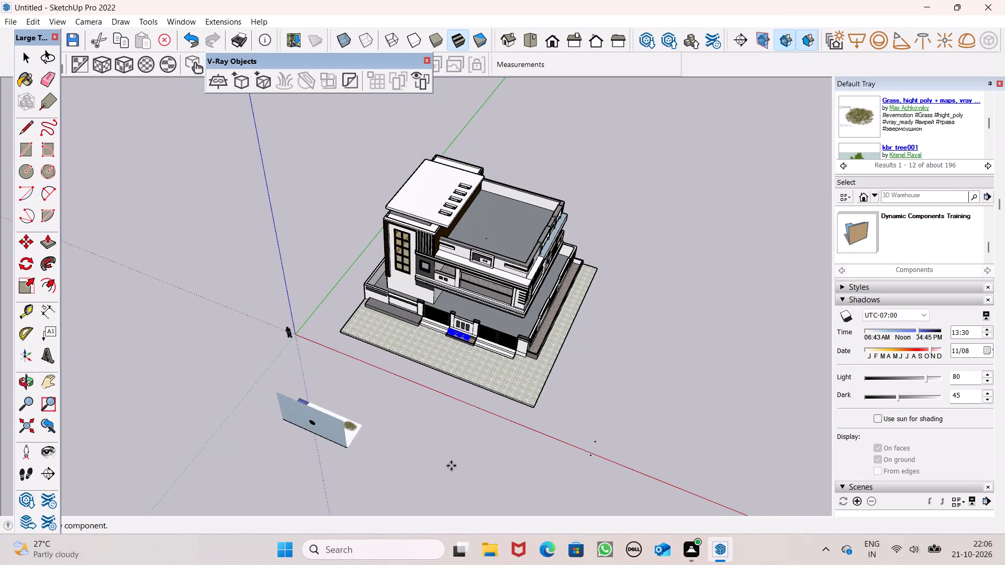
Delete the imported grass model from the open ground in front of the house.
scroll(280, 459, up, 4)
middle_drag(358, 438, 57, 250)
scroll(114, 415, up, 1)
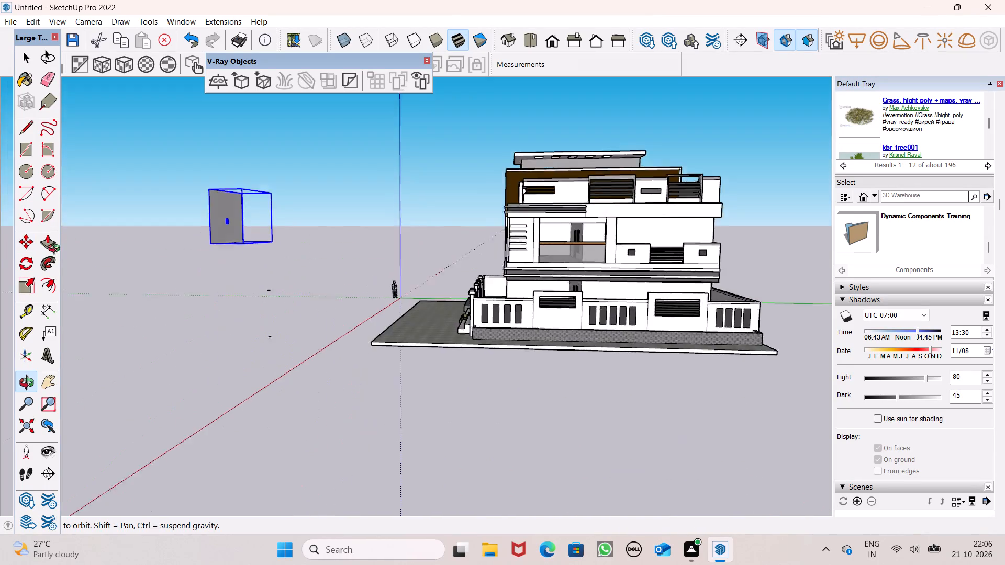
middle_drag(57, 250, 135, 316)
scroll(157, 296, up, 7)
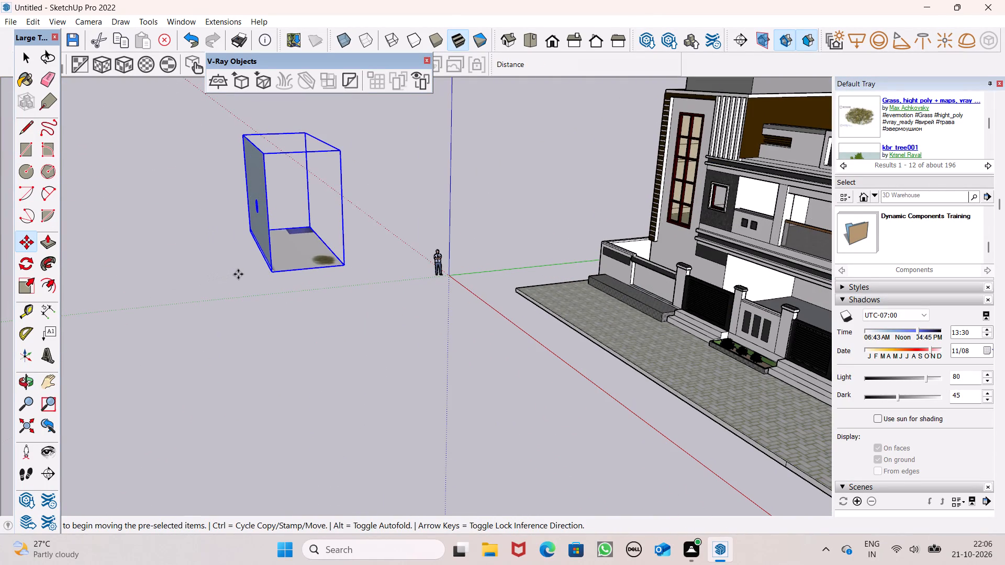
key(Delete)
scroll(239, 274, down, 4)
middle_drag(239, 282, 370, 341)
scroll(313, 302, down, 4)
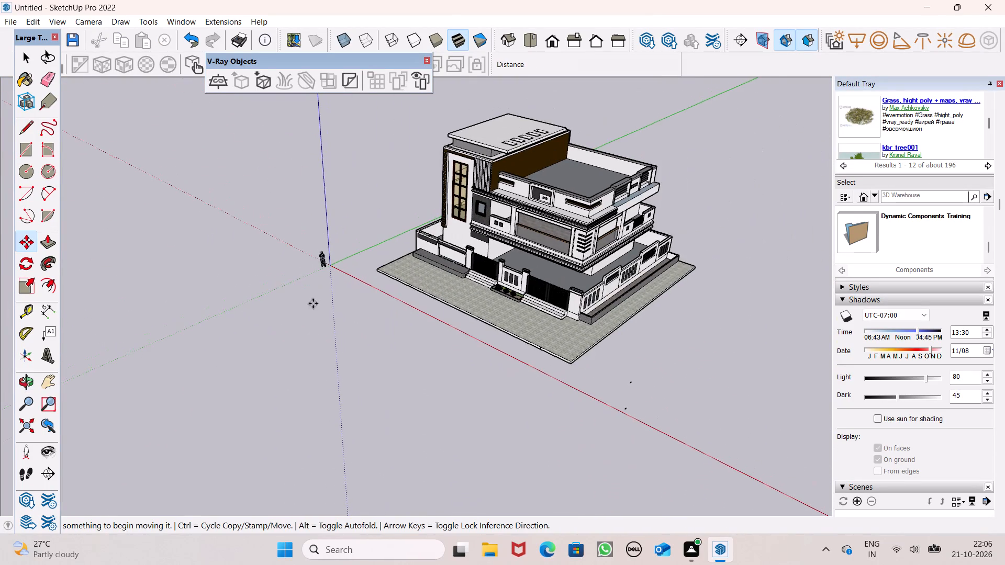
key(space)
Download the potted "plant" model from the 3D Warehouse results and place it on the gate steps beside the small front planter.
scroll(470, 342, up, 8)
middle_drag(492, 370, 672, 389)
scroll(611, 278, up, 1)
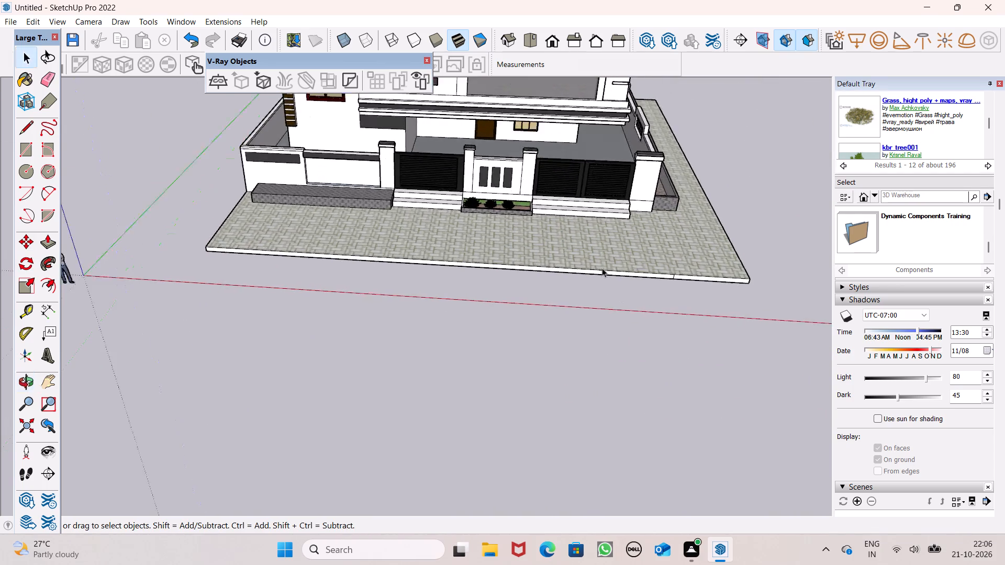
scroll(602, 268, up, 4)
scroll(638, 273, down, 2)
scroll(926, 81, down, 1)
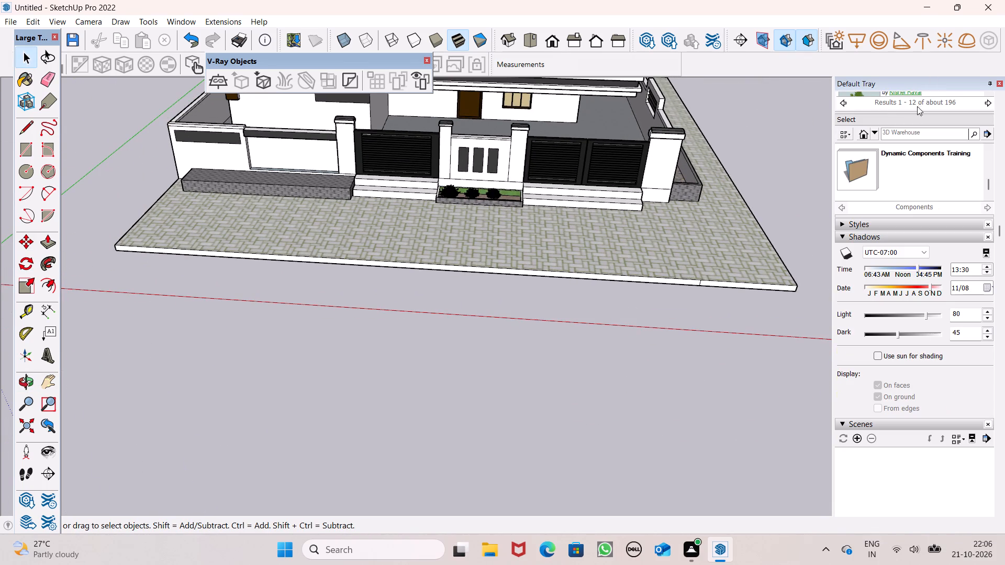
scroll(920, 194, up, 4)
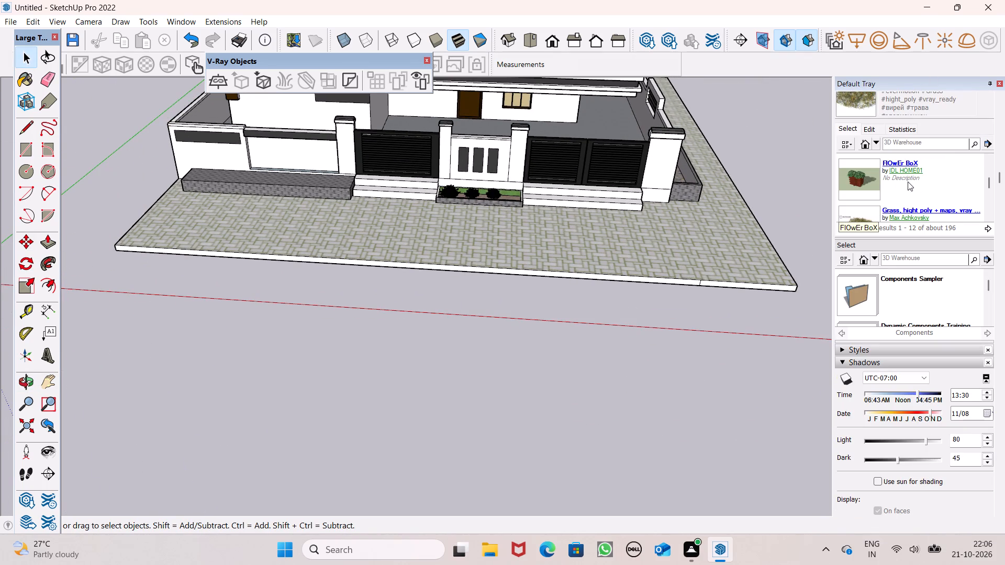
scroll(896, 181, down, 2)
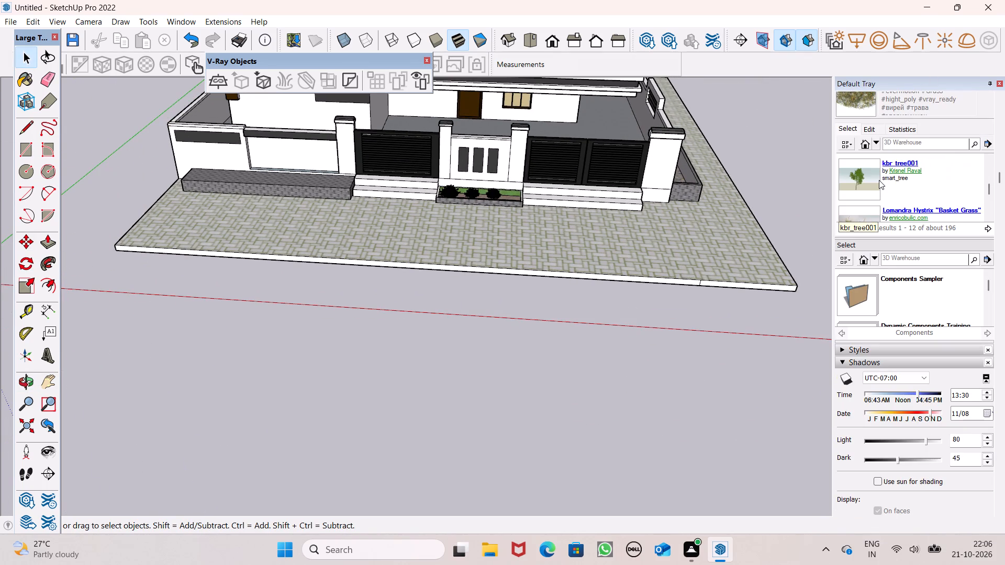
scroll(879, 180, down, 2)
click(864, 179)
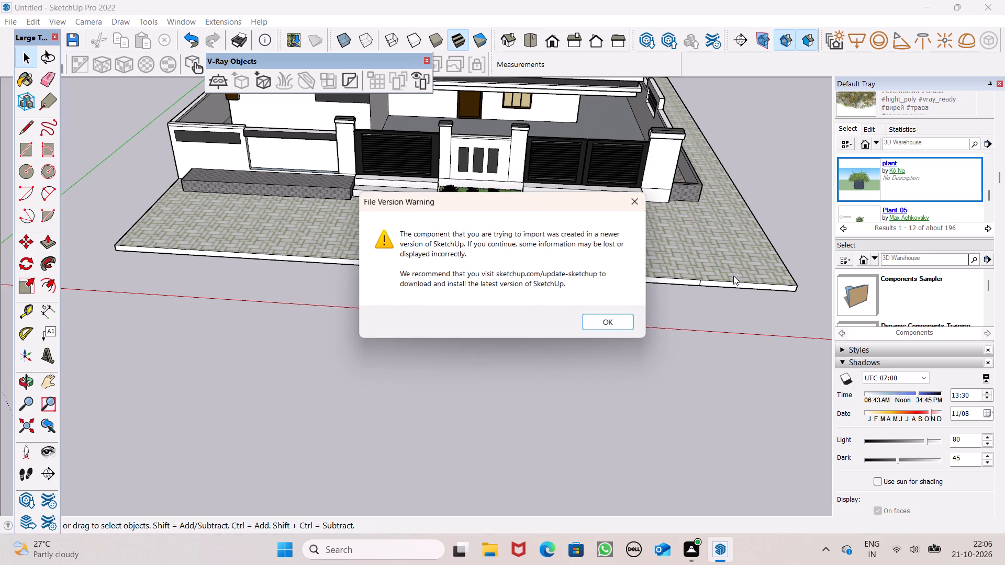
click(633, 327)
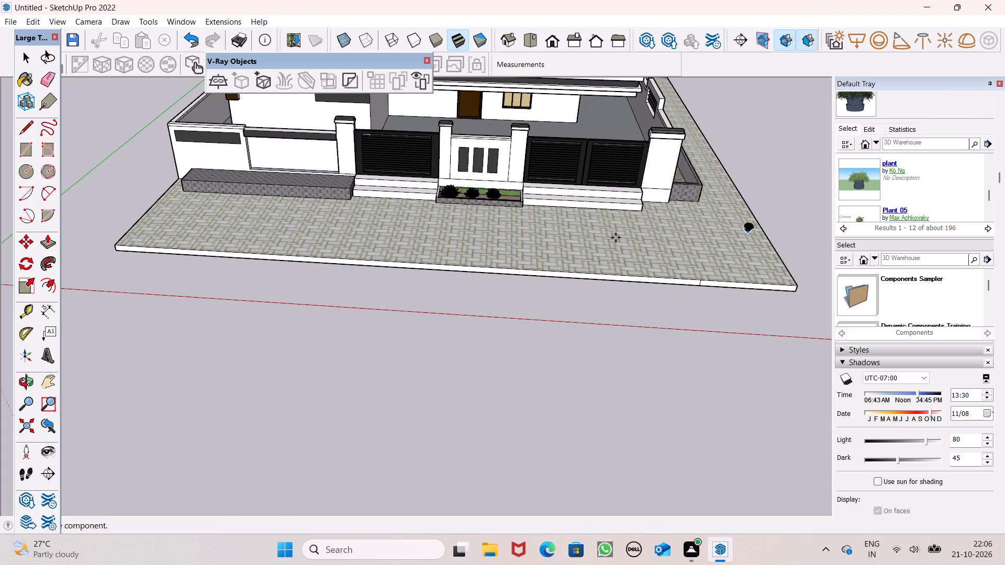
scroll(521, 236, up, 6)
scroll(336, 201, up, 6)
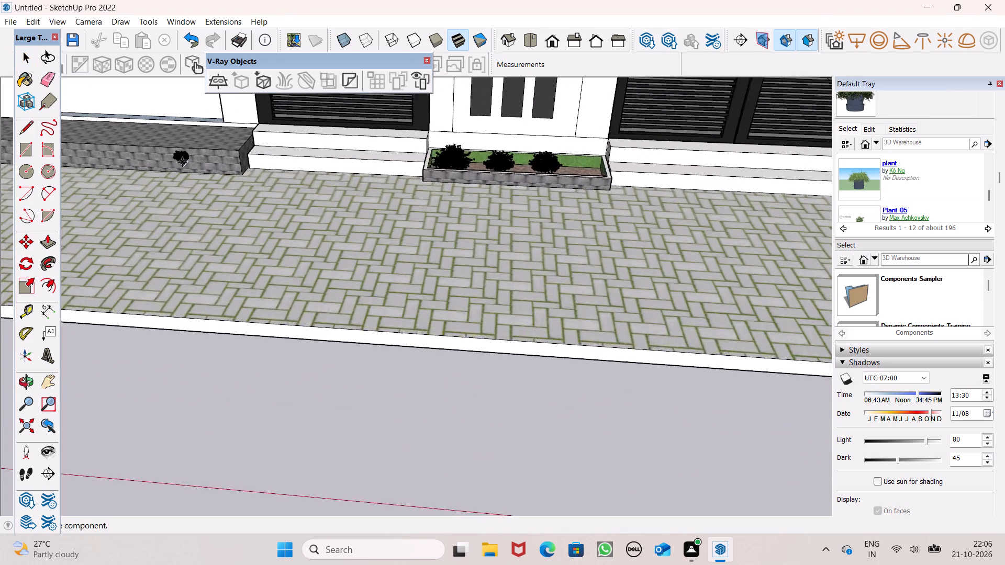
scroll(187, 160, up, 6)
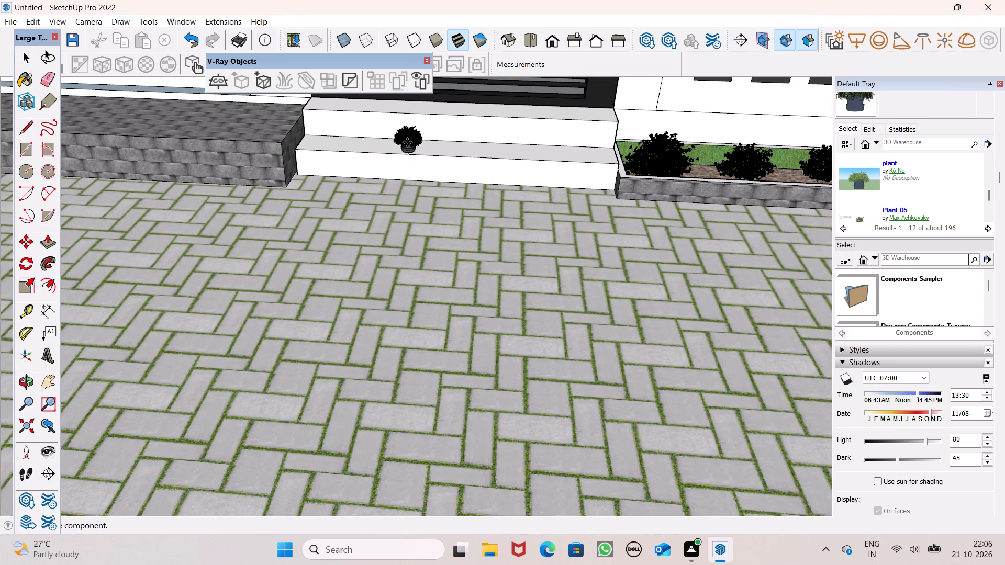
click(407, 142)
scroll(217, 242, down, 5)
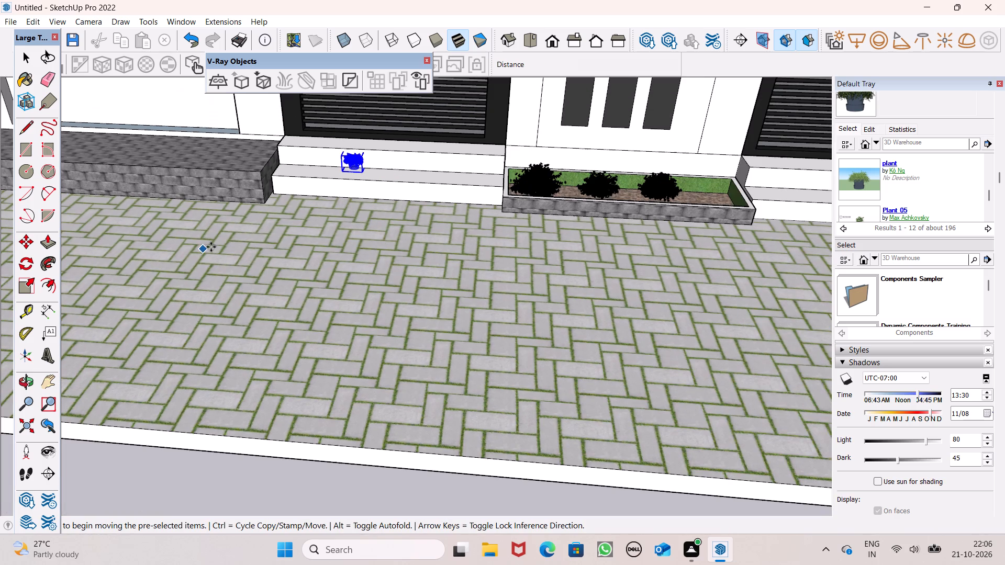
key(space)
Copy the row of three "chậu cây" shrubs along the length of the small front planter between the gates.
scroll(657, 208, up, 8)
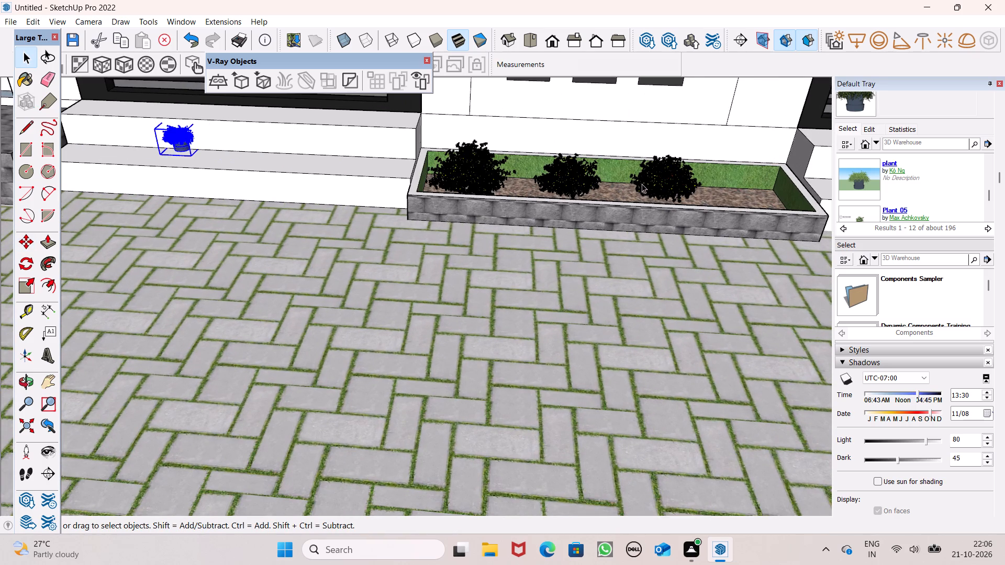
scroll(642, 184, up, 5)
scroll(617, 193, down, 4)
middle_drag(574, 214, 527, 301)
scroll(542, 235, up, 5)
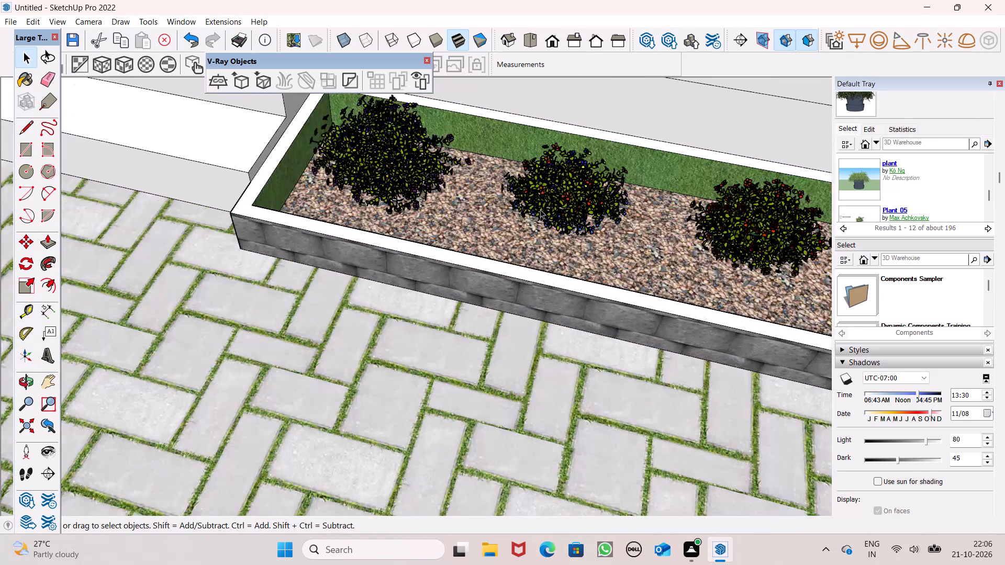
click(539, 201)
right_click(539, 201)
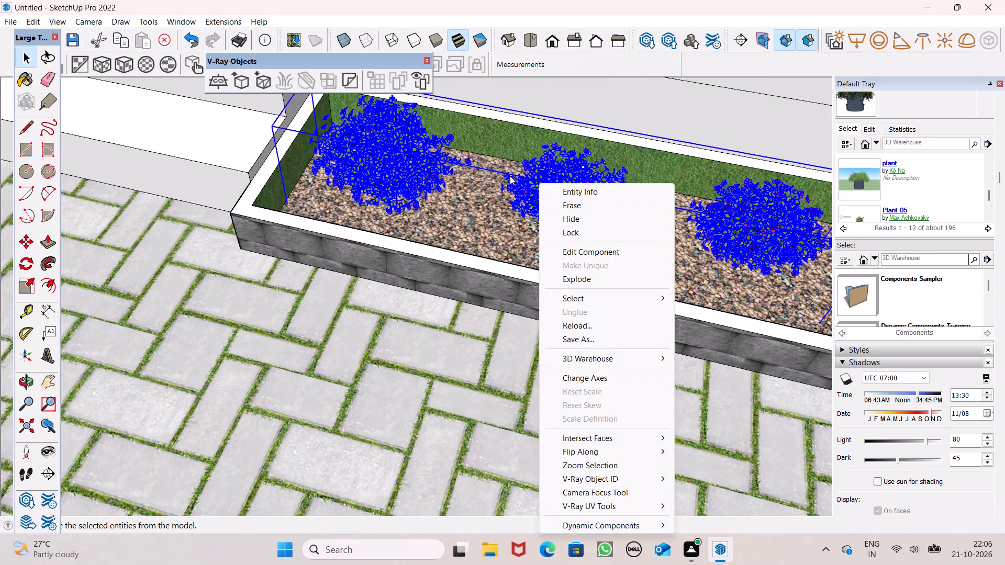
click(510, 176)
scroll(562, 198, down, 10)
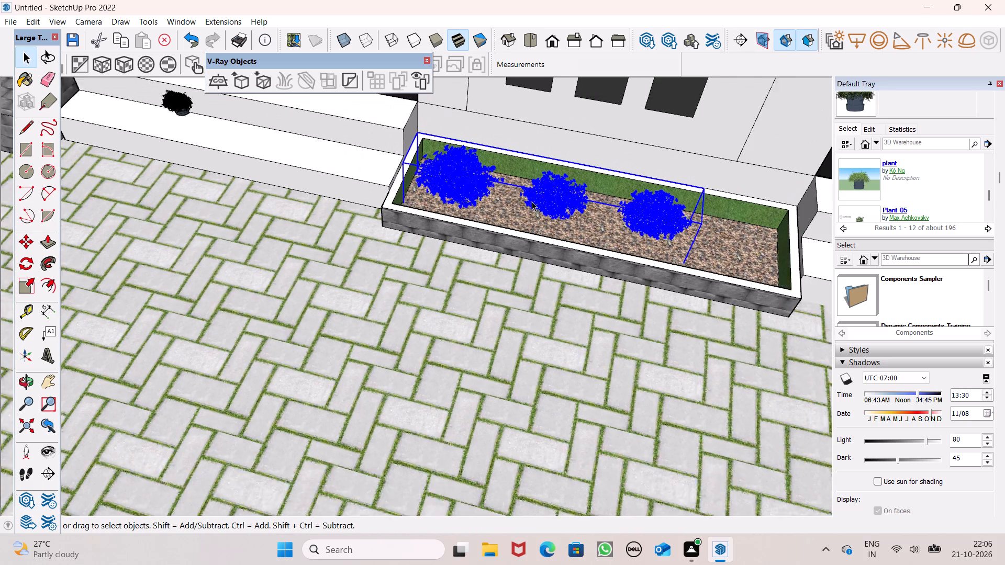
key(m)
key(Return)
scroll(743, 257, up, 6)
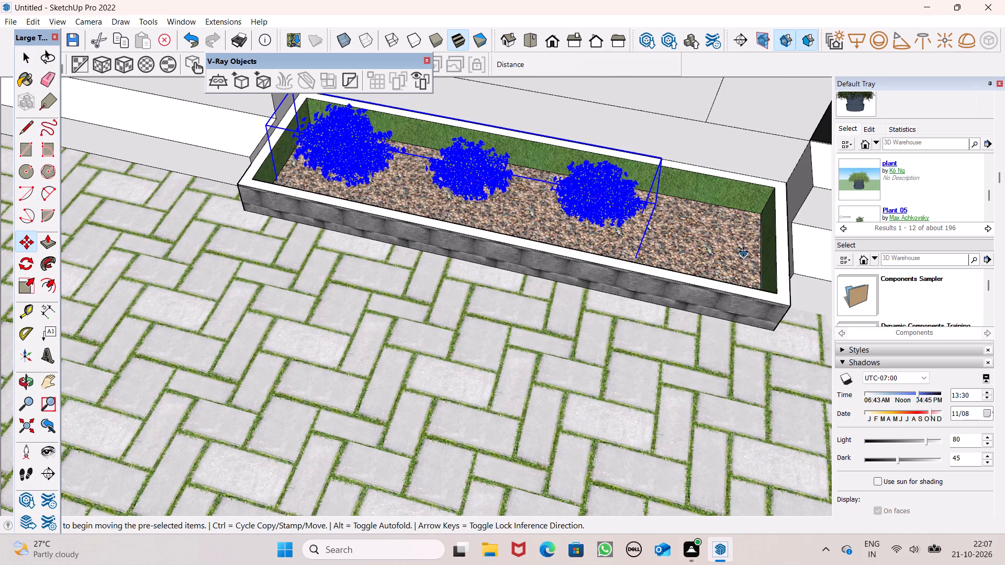
scroll(693, 236, up, 5)
scroll(661, 250, down, 6)
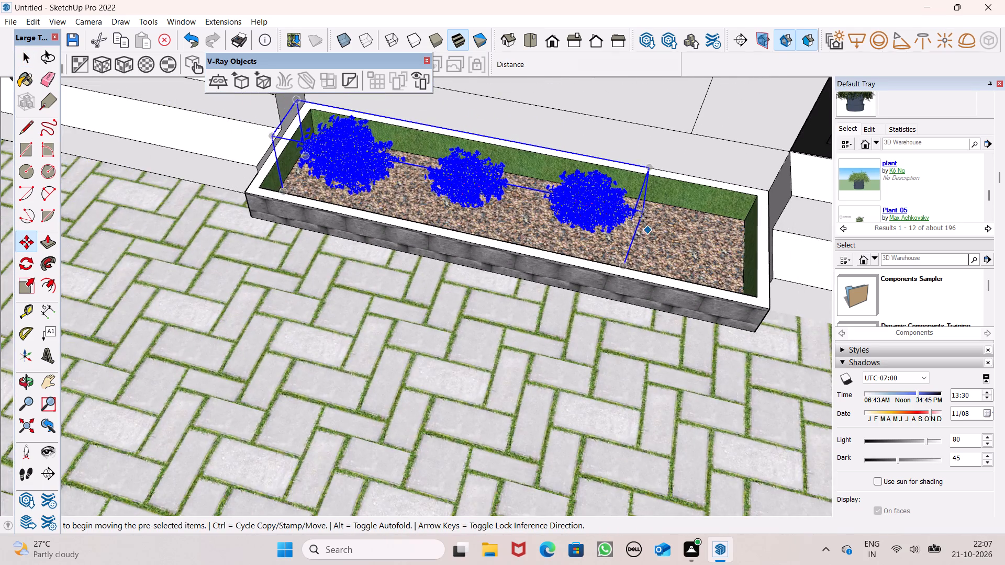
scroll(642, 218, up, 2)
drag(620, 274, 605, 272)
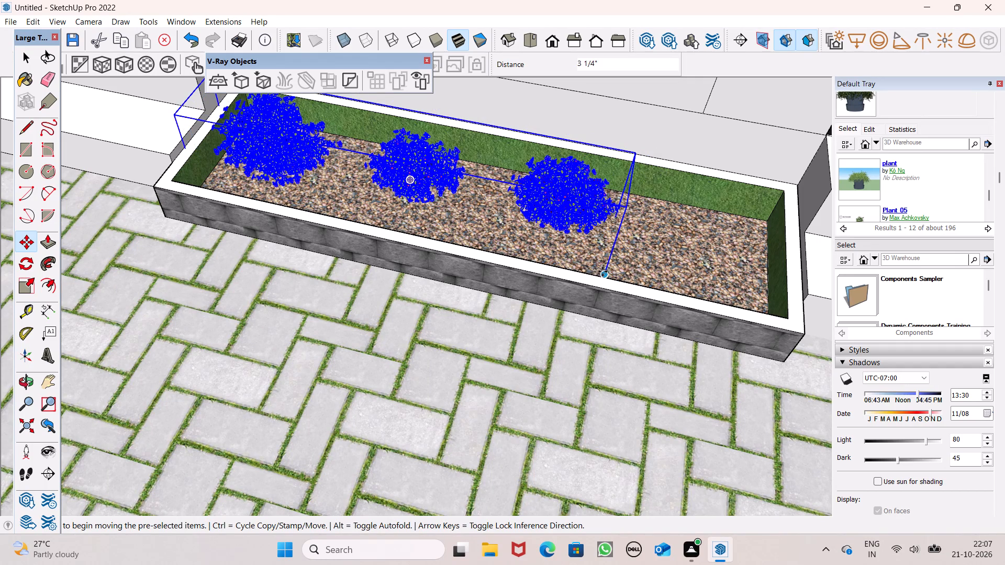
drag(602, 272, 690, 290)
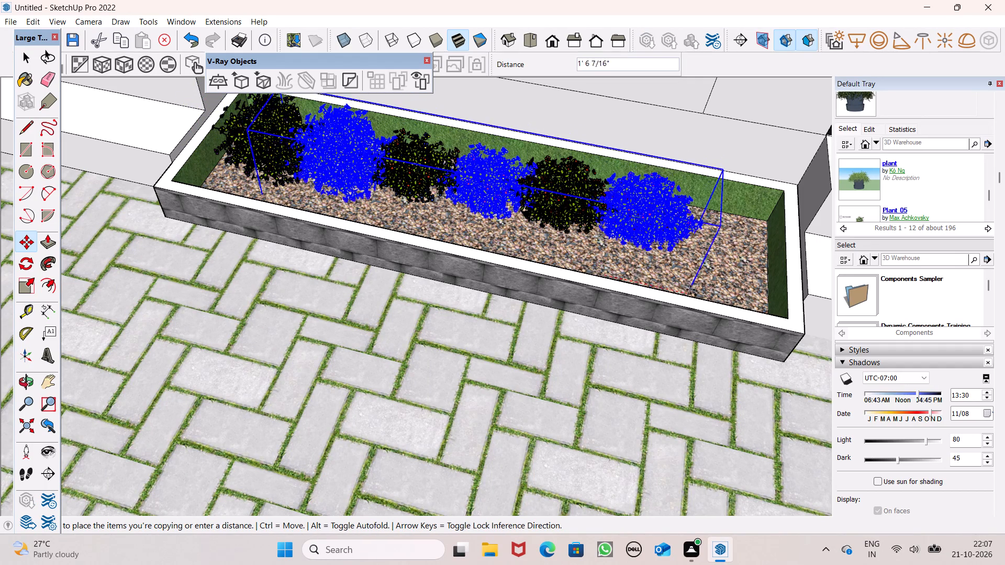
drag(690, 290, 716, 307)
Move the copied shrub row about 1' 4" along the planter so its shrubs alternate with the original ones.
scroll(624, 257, down, 4)
middle_drag(650, 269, 643, 267)
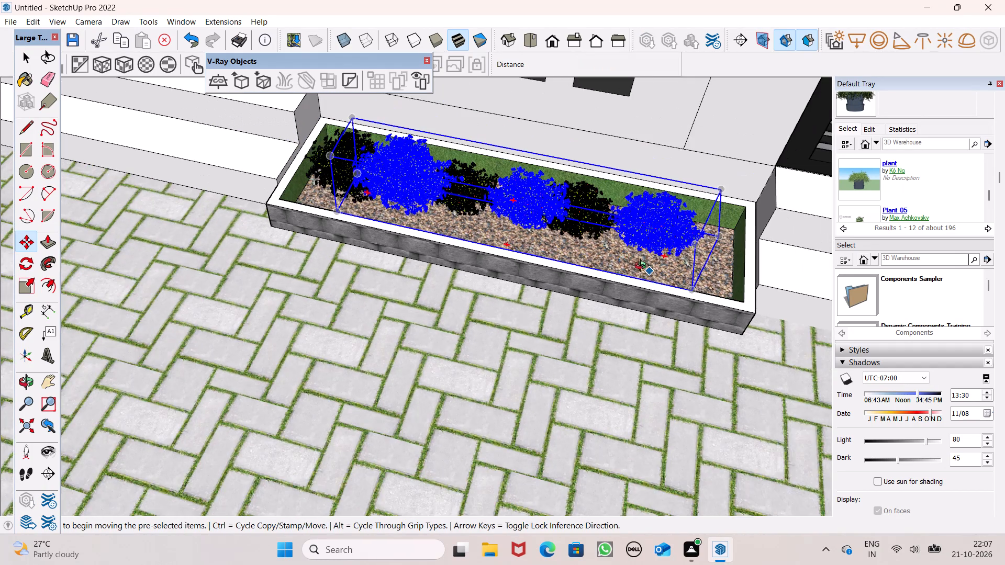
middle_drag(643, 267, 387, 171)
scroll(697, 317, up, 7)
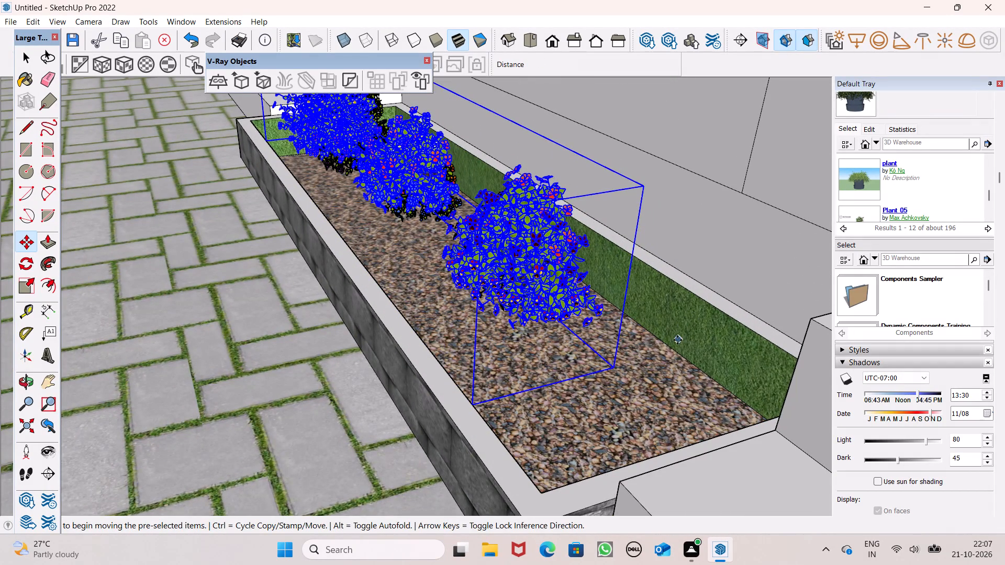
drag(621, 368, 680, 405)
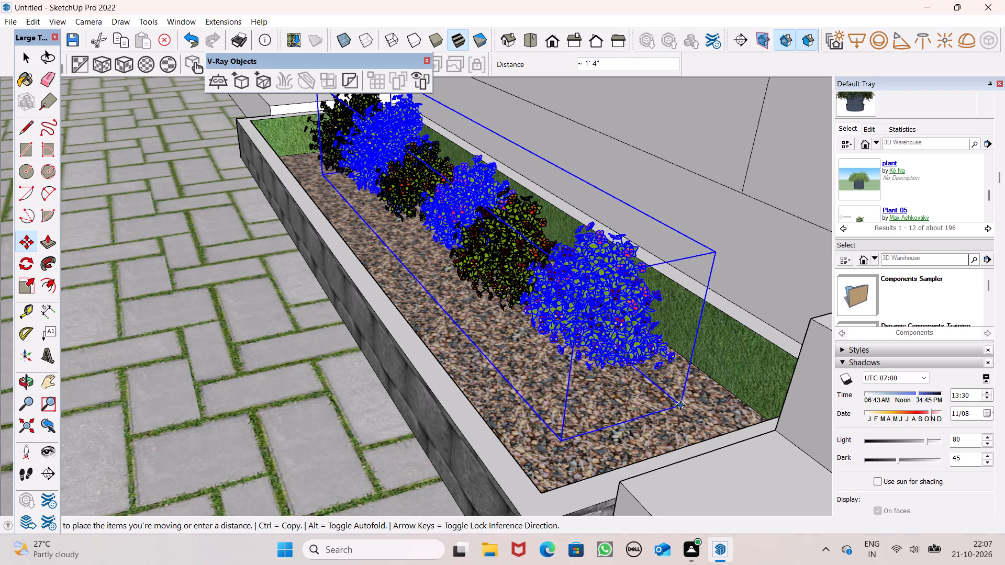
drag(680, 405, 682, 405)
Lower the copied shrub row slightly toward the planter's pebble bed.
scroll(674, 355, down, 4)
middle_drag(658, 367, 855, 369)
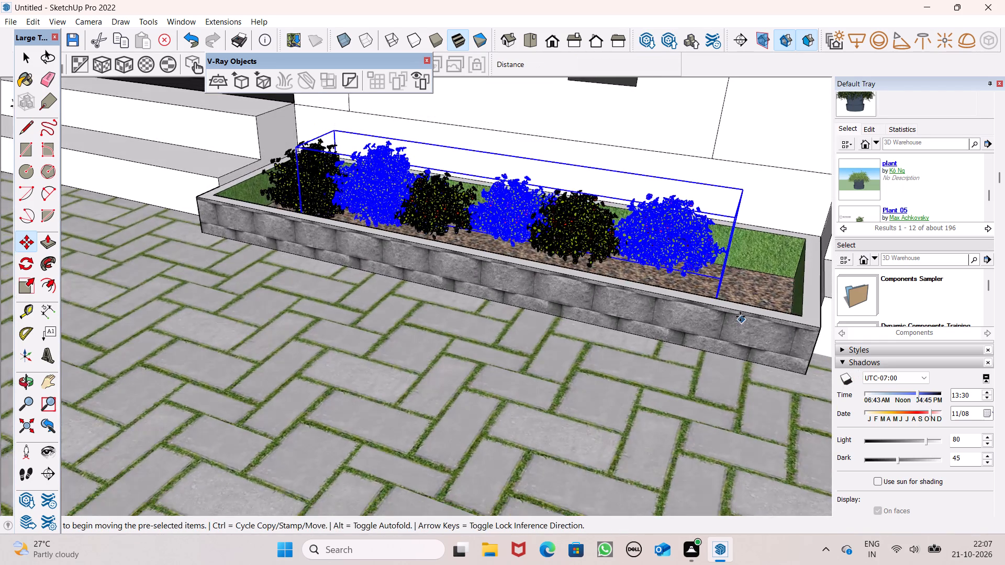
scroll(740, 317, down, 2)
scroll(592, 284, down, 2)
scroll(709, 279, up, 5)
middle_drag(716, 274, 623, 294)
scroll(716, 274, up, 1)
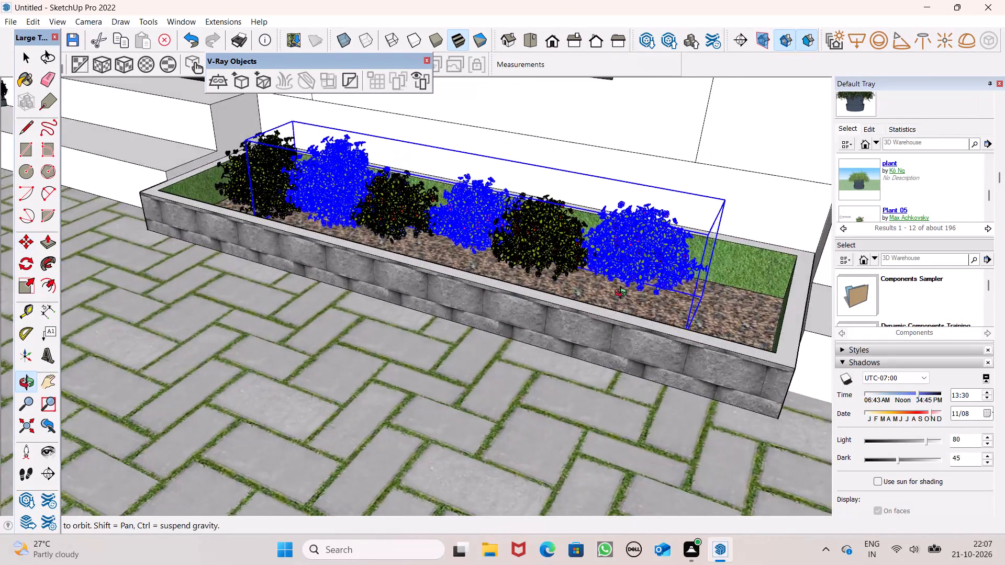
middle_drag(623, 294, 576, 296)
scroll(603, 296, up, 4)
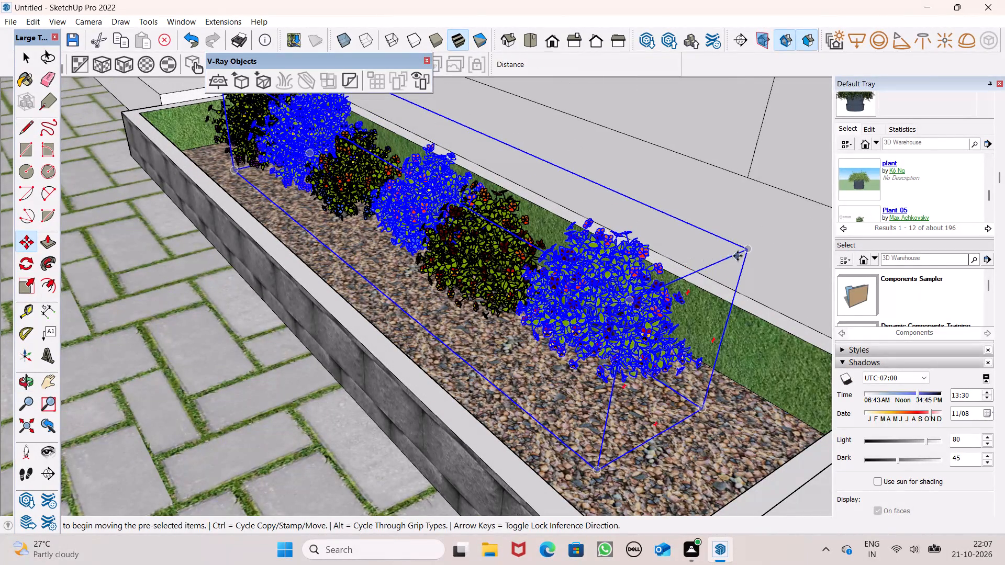
drag(747, 252, 744, 267)
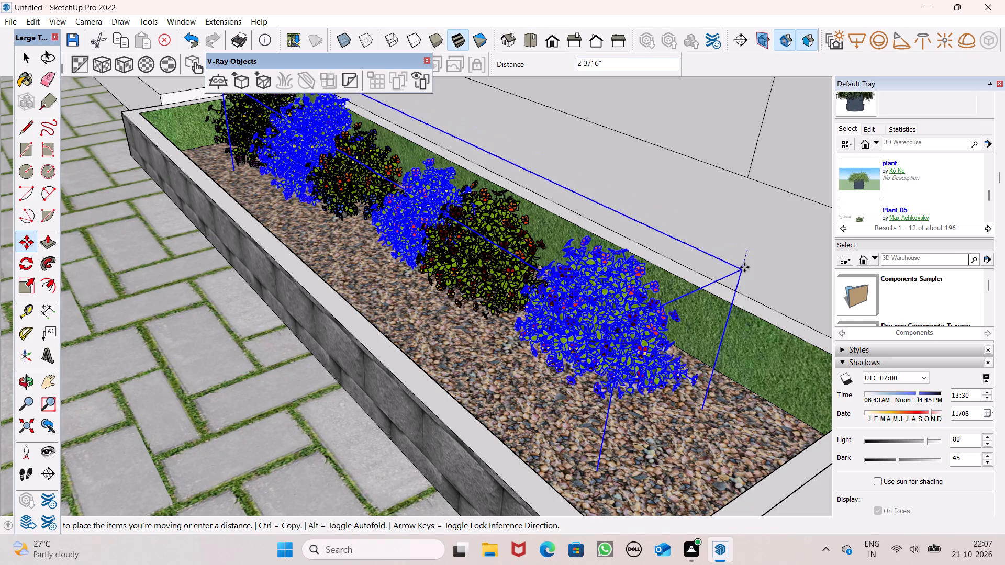
drag(744, 267, 743, 258)
Copy the selected shrub row about 1' 2" across the planter toward its paving-side edge to start a second row.
scroll(725, 244, down, 5)
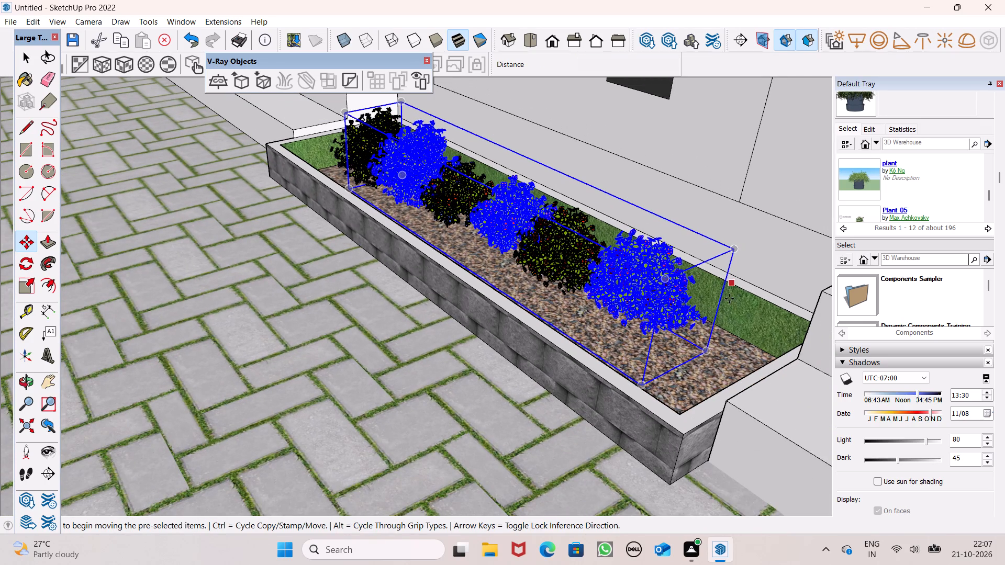
drag(708, 352, 627, 349)
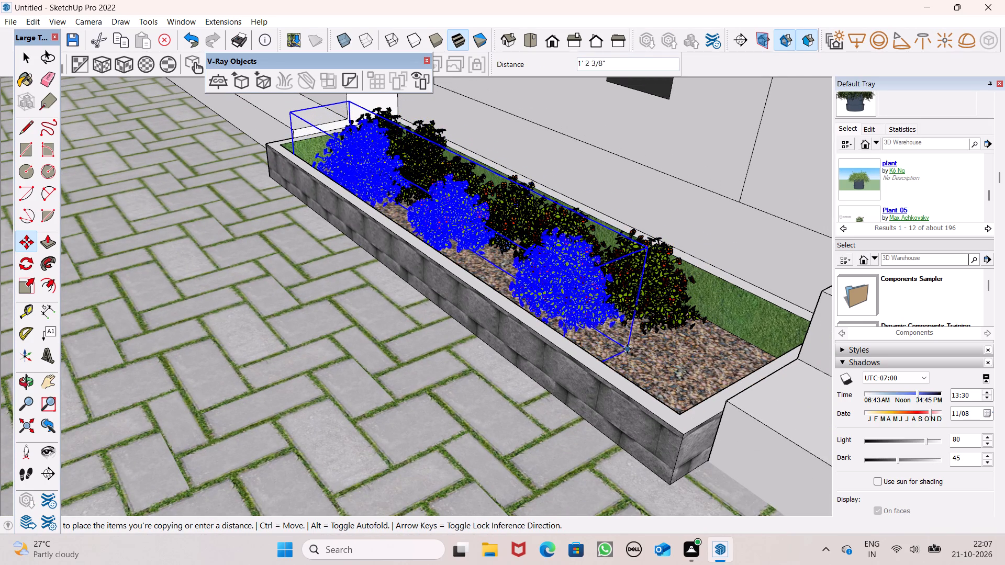
drag(627, 349, 642, 360)
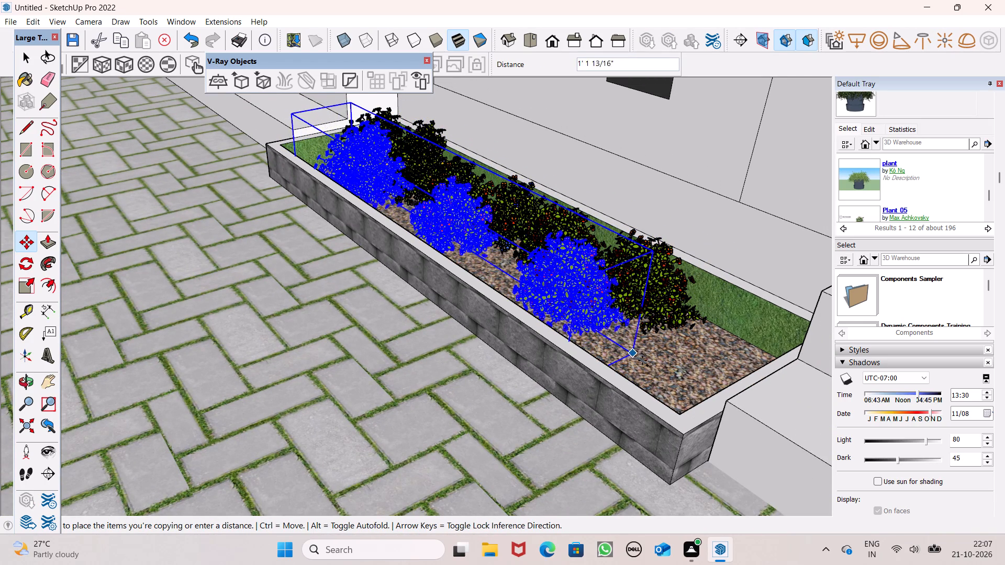
drag(642, 360, 606, 331)
Shift the second shrub row about 6" farther toward the planter's paving-side wall.
middle_drag(610, 342, 673, 394)
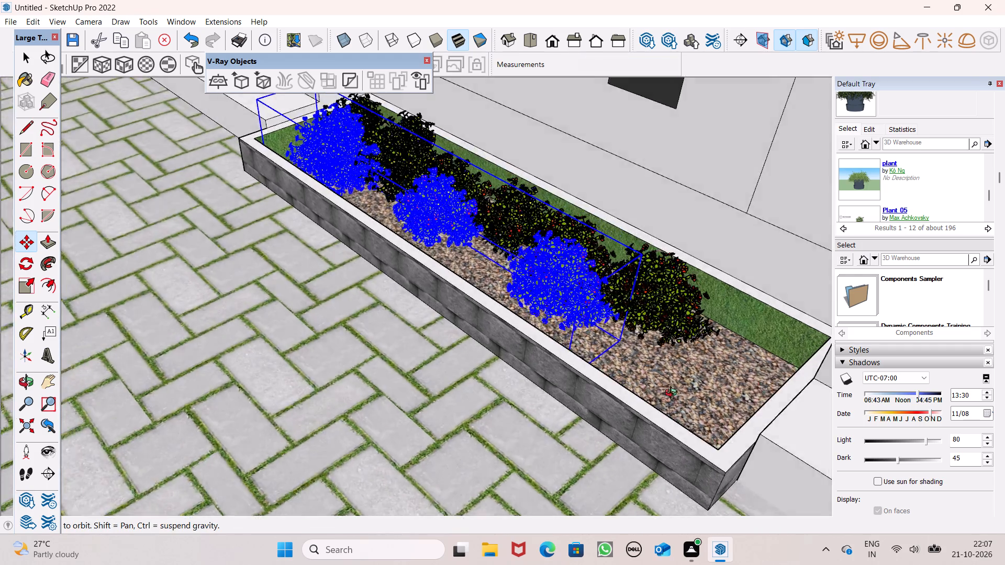
middle_drag(673, 394, 832, 415)
scroll(561, 330, down, 5)
middle_drag(426, 338, 628, 417)
scroll(387, 358, up, 4)
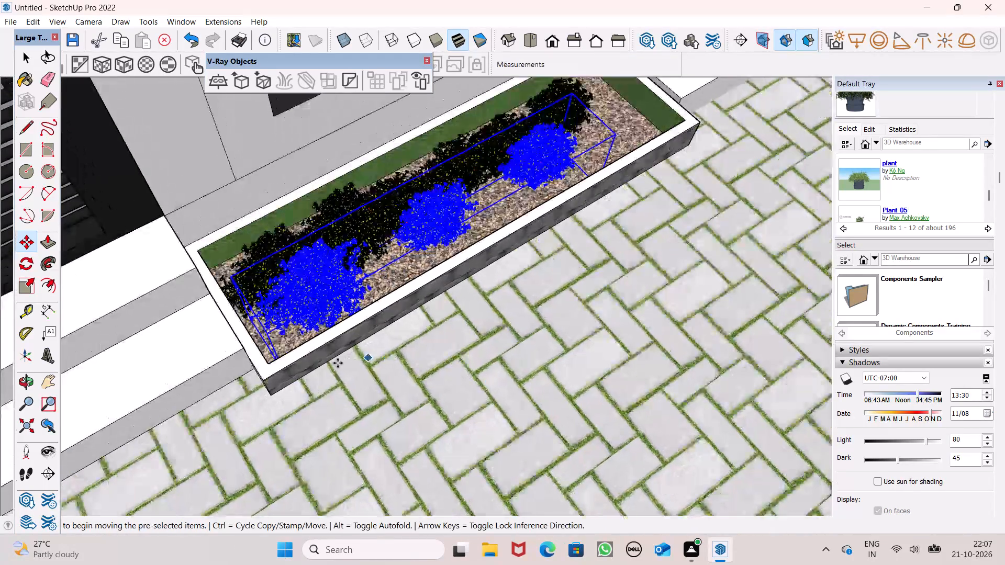
scroll(338, 363, up, 3)
scroll(249, 346, up, 6)
middle_drag(243, 353, 461, 201)
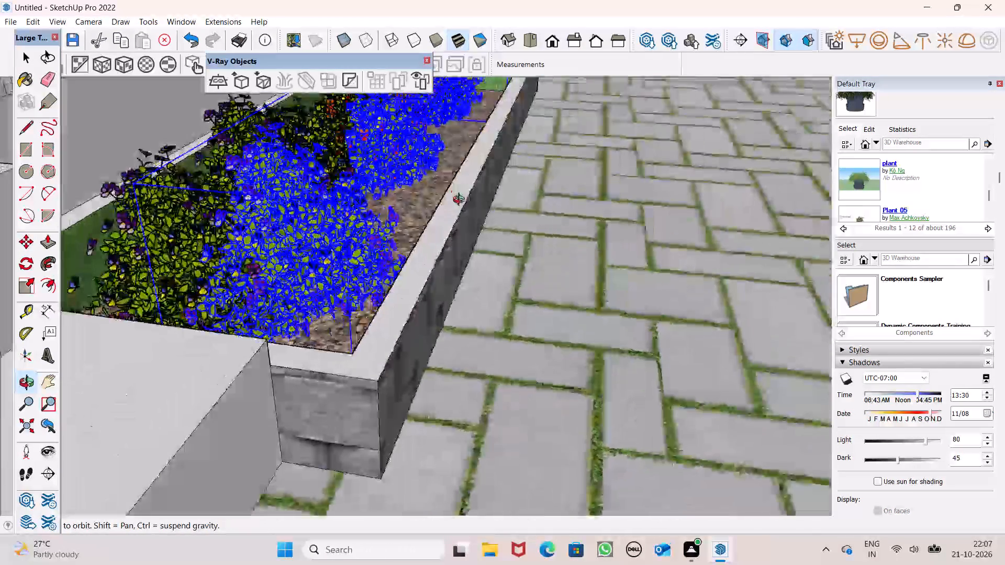
middle_drag(461, 201, 178, 295)
scroll(208, 298, down, 13)
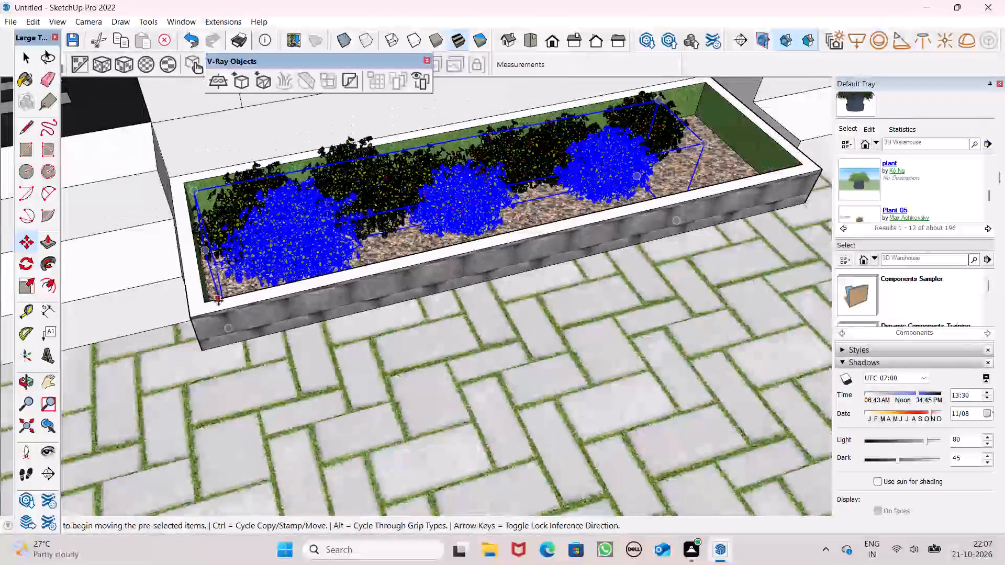
middle_drag(330, 304, 0, 280)
scroll(460, 382, up, 1)
middle_drag(460, 382, 274, 380)
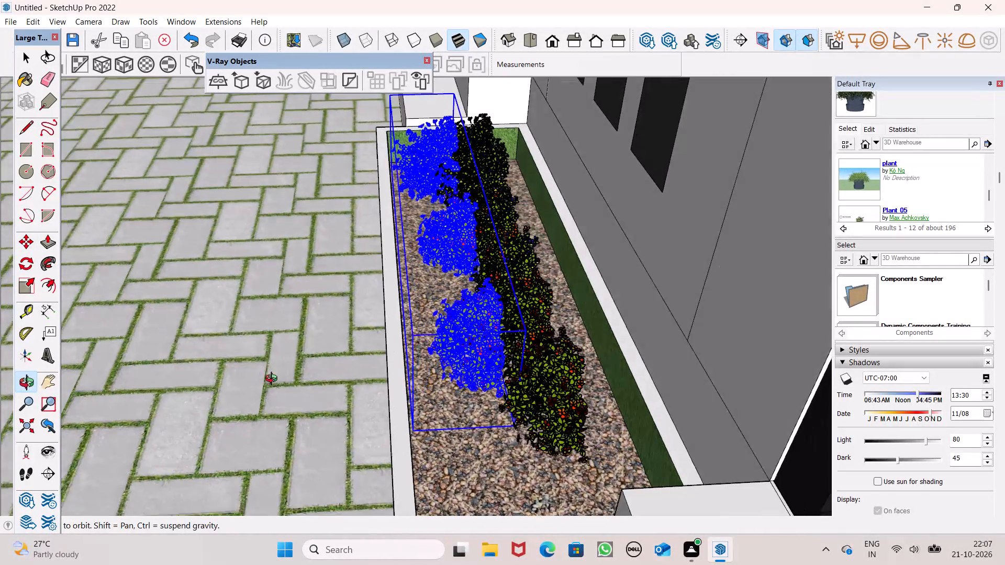
middle_drag(274, 380, 273, 379)
scroll(382, 420, up, 3)
middle_drag(493, 438, 416, 461)
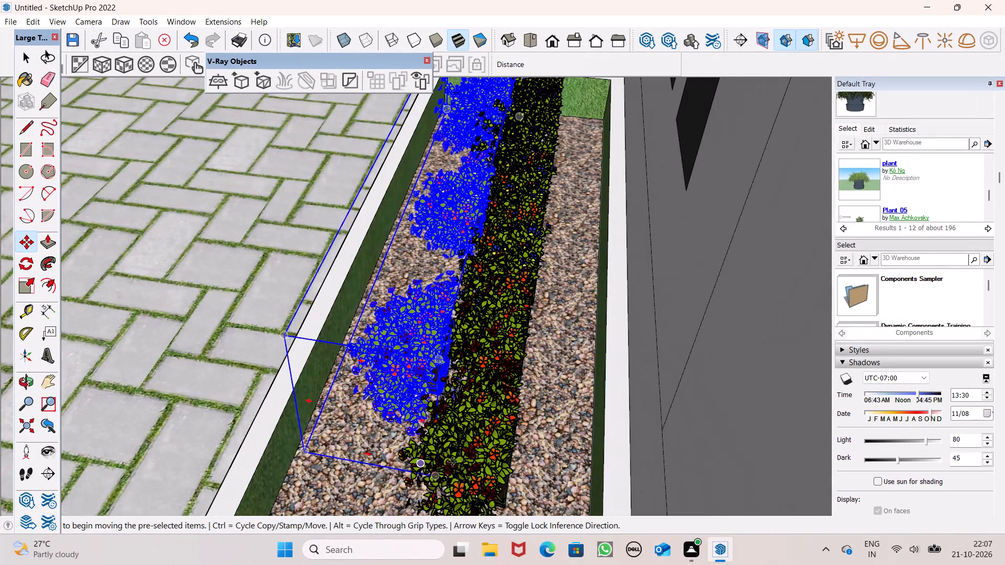
scroll(461, 459, down, 2)
click(470, 457)
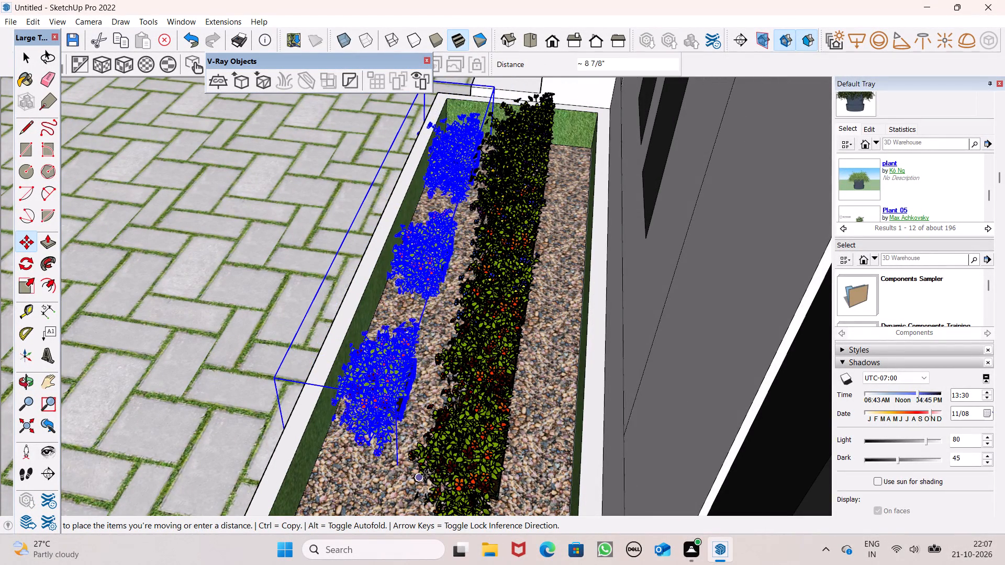
click(435, 470)
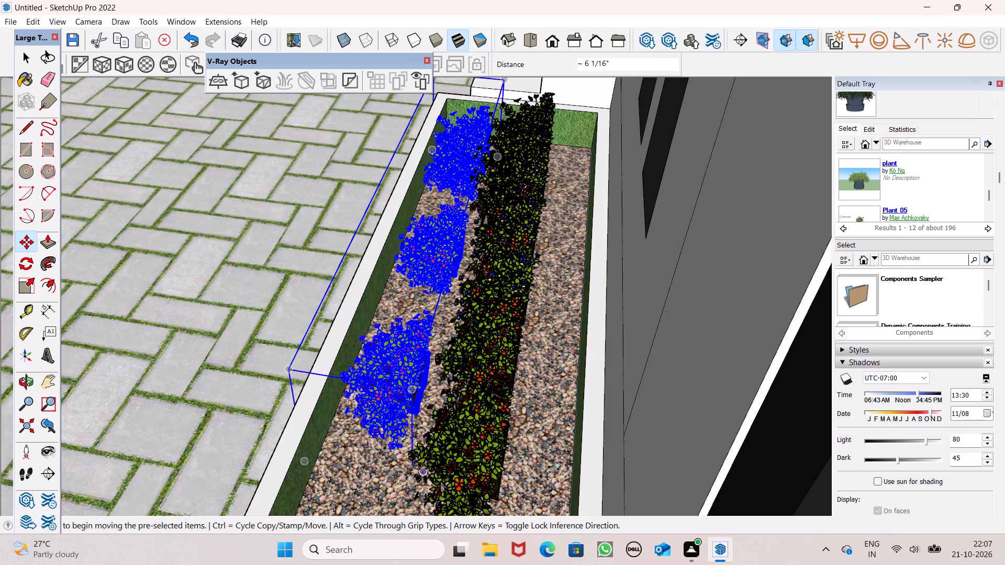
Copy the paving-side shrub row about 1' 5" along the planter to fill its gaps, and clear the selection.
drag(425, 475, 413, 506)
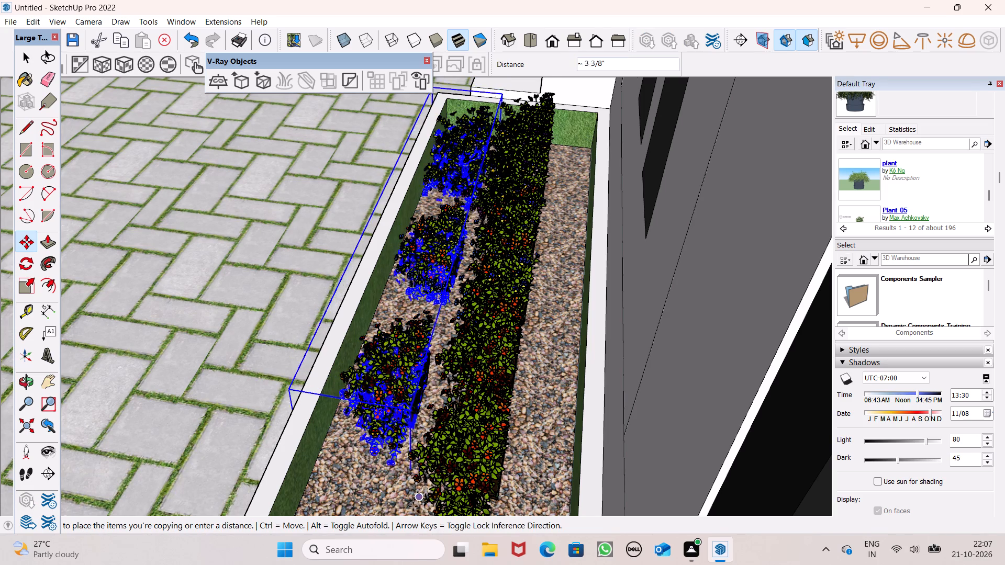
drag(413, 506, 402, 549)
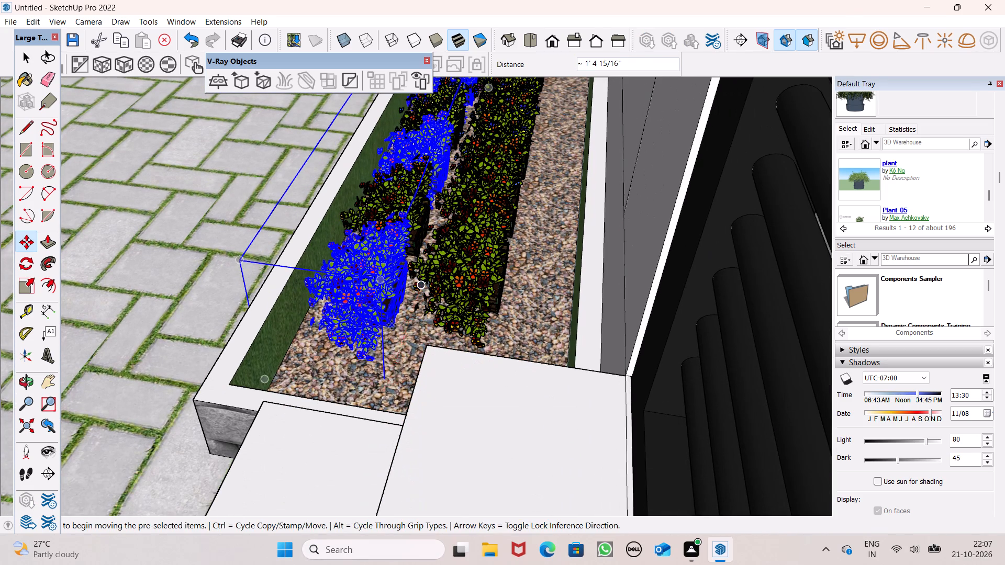
scroll(422, 269, down, 4)
middle_drag(423, 272, 515, 368)
scroll(501, 359, down, 6)
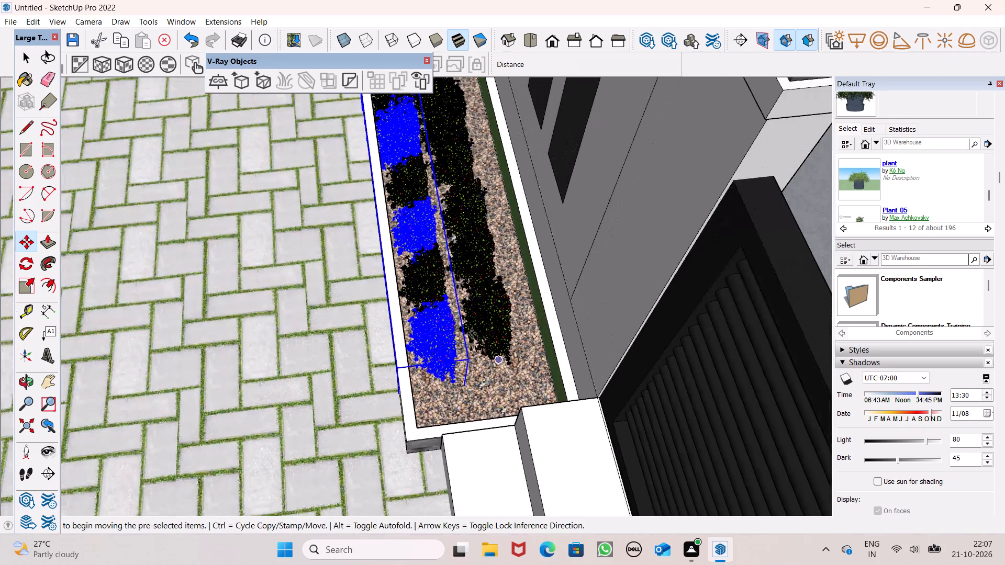
scroll(429, 229, up, 6)
key(space)
click(310, 284)
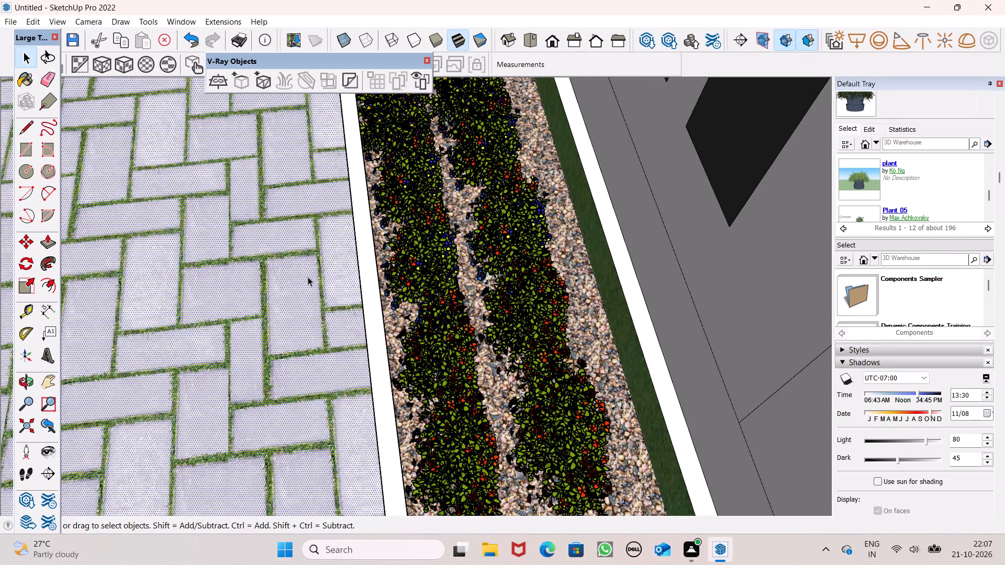
Copy the middle shrub row about 1' across the planter toward its compound-wall edge to start a third row.
scroll(308, 277, down, 9)
scroll(434, 275, down, 5)
scroll(427, 254, up, 1)
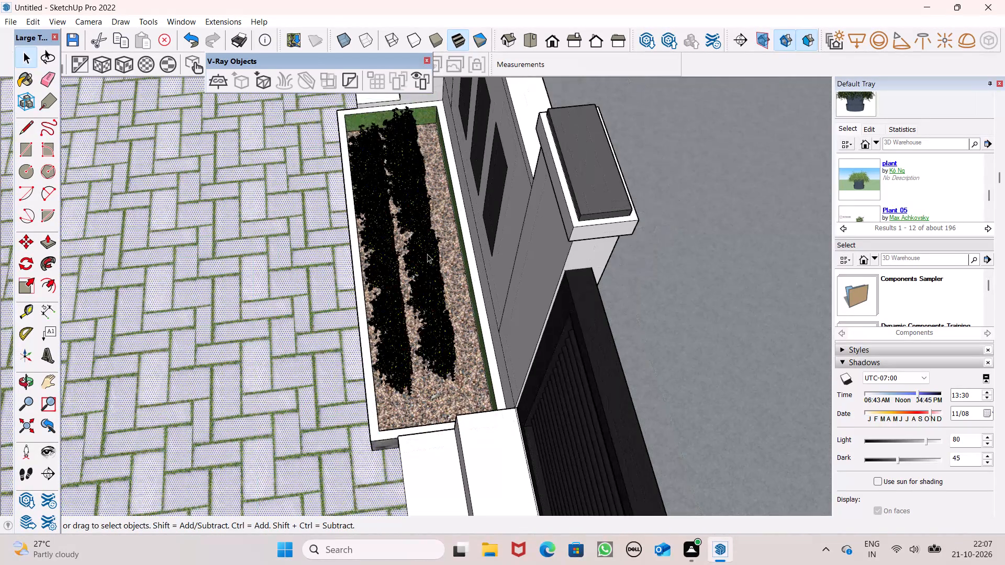
scroll(427, 254, up, 4)
scroll(438, 290, down, 3)
scroll(462, 299, up, 4)
click(422, 357)
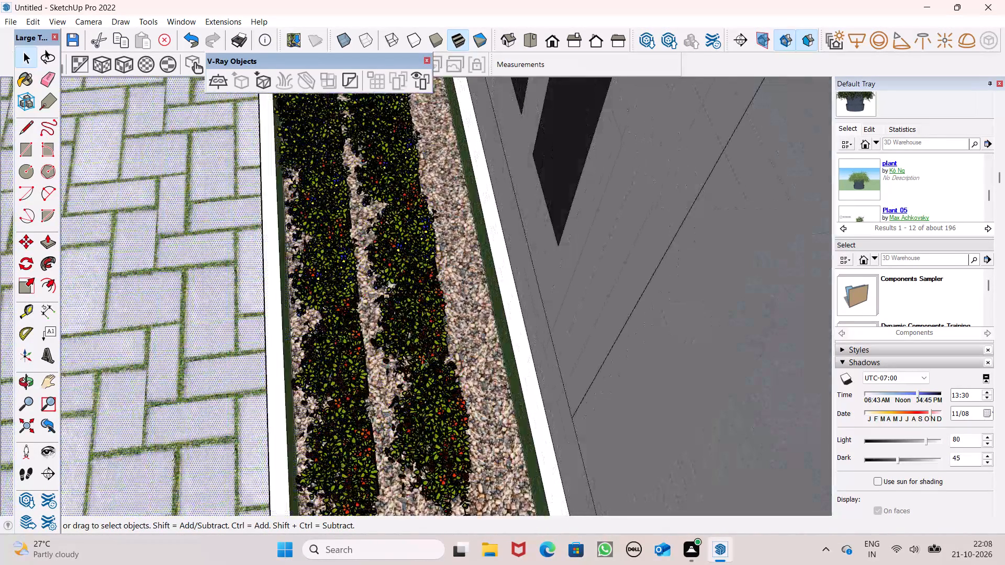
scroll(432, 327, down, 5)
scroll(413, 311, up, 2)
key(m)
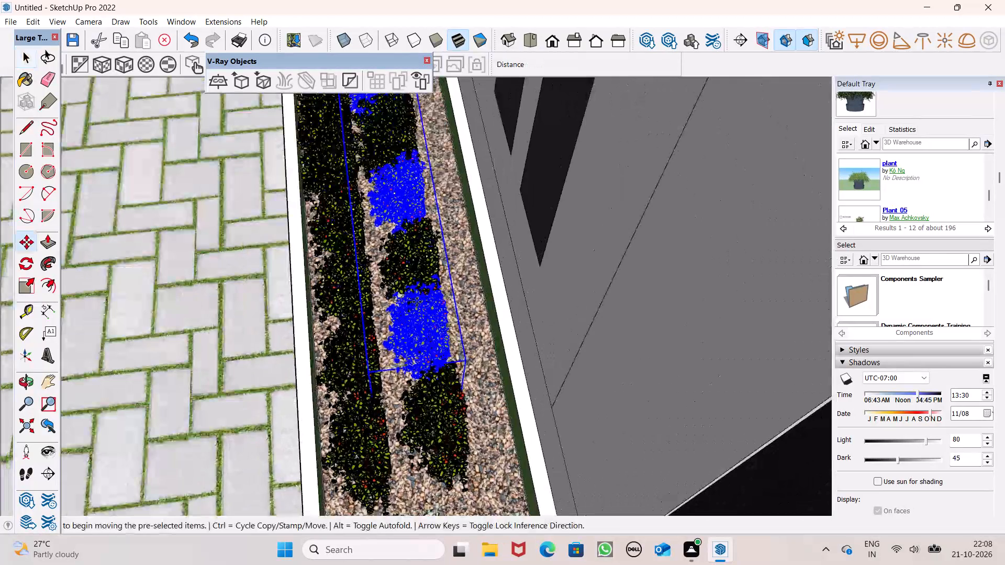
key(Return)
scroll(482, 386, down, 6)
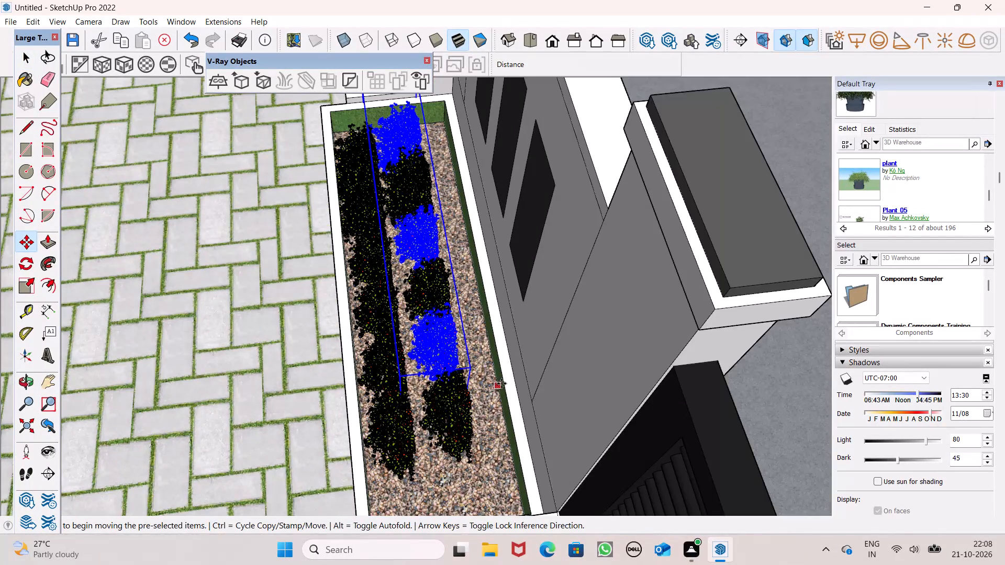
middle_drag(501, 383, 519, 383)
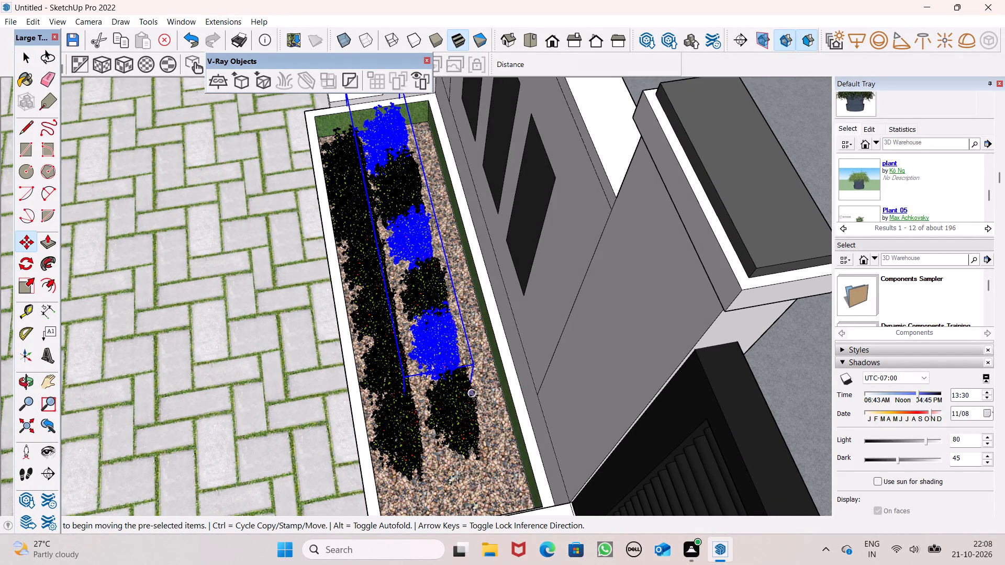
drag(471, 399, 509, 402)
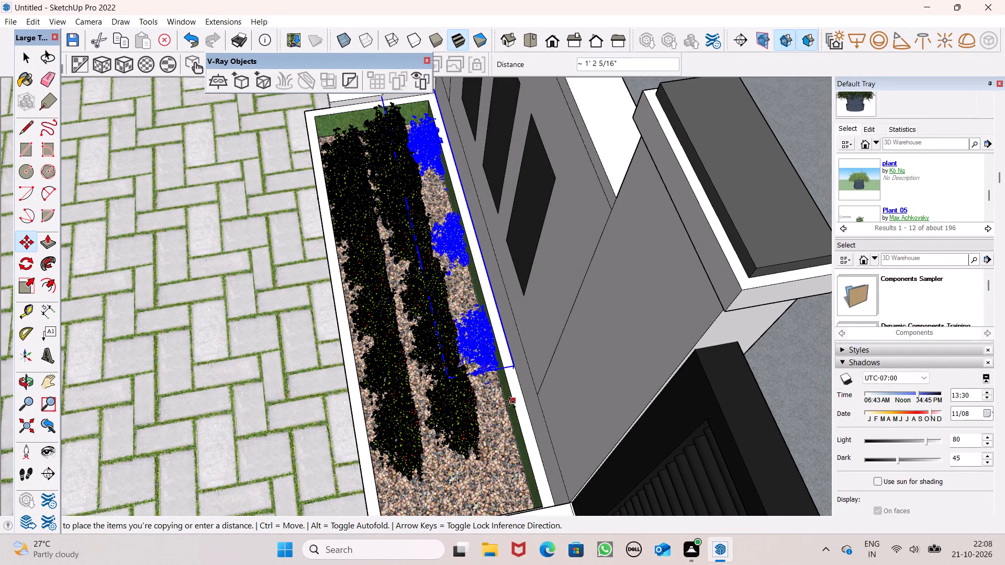
drag(509, 402, 506, 391)
Copy the wall-side shrub row about 2' along the planter to fill the gaps between its shrubs.
drag(499, 388, 499, 390)
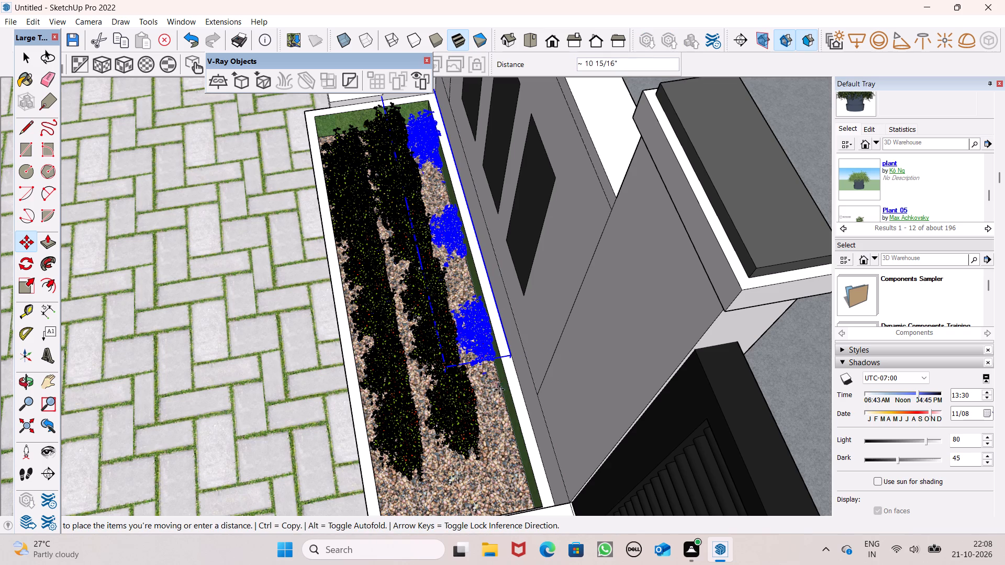
drag(499, 390, 515, 461)
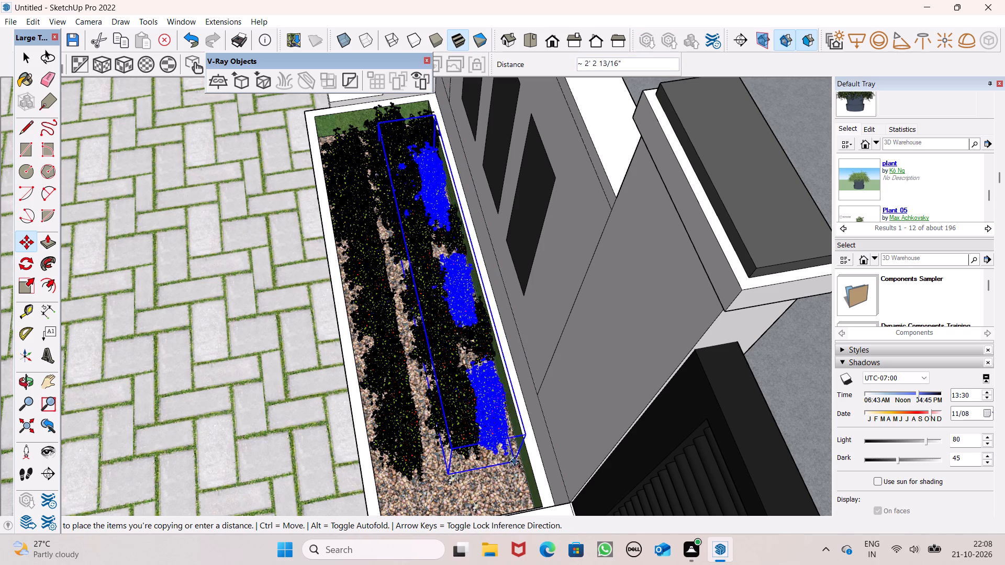
drag(515, 461, 505, 450)
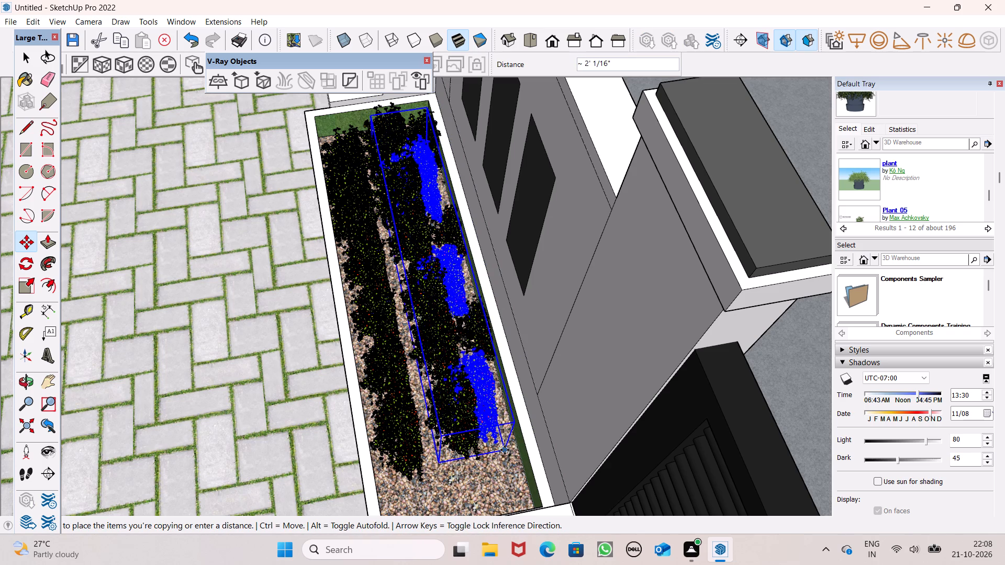
drag(505, 450, 518, 450)
Lower the copied wall-side shrub row about 2" toward the pebble bed and clear the selection.
middle_drag(502, 459, 476, 338)
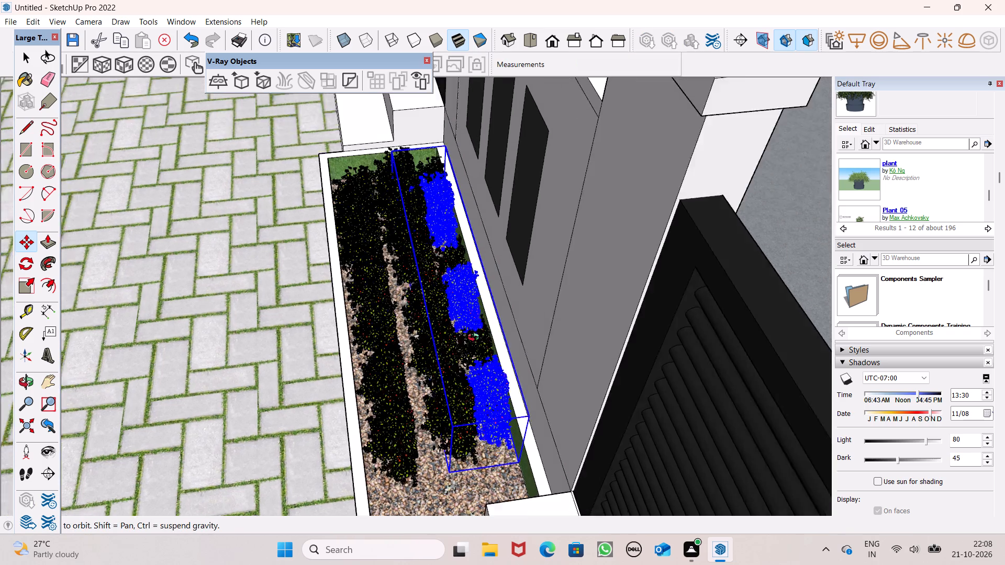
middle_drag(476, 338, 471, 298)
scroll(482, 454, up, 8)
middle_drag(479, 446, 587, 398)
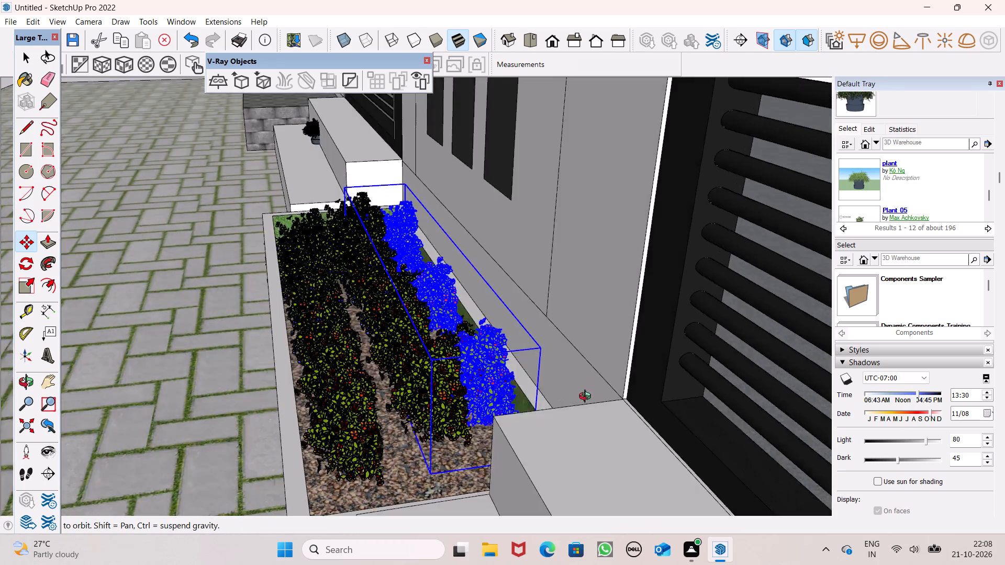
middle_drag(587, 398, 638, 396)
scroll(539, 444, up, 13)
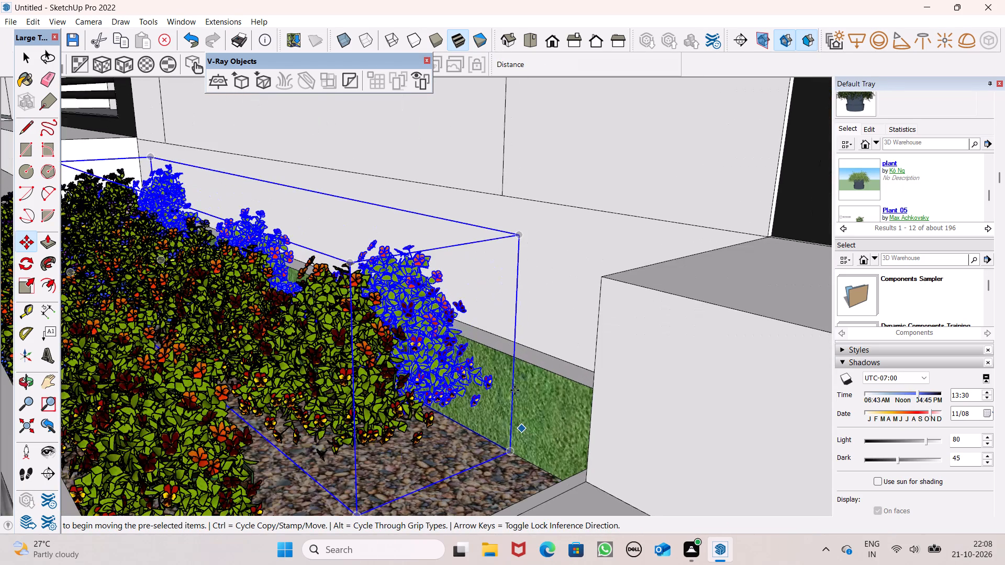
drag(518, 237, 515, 269)
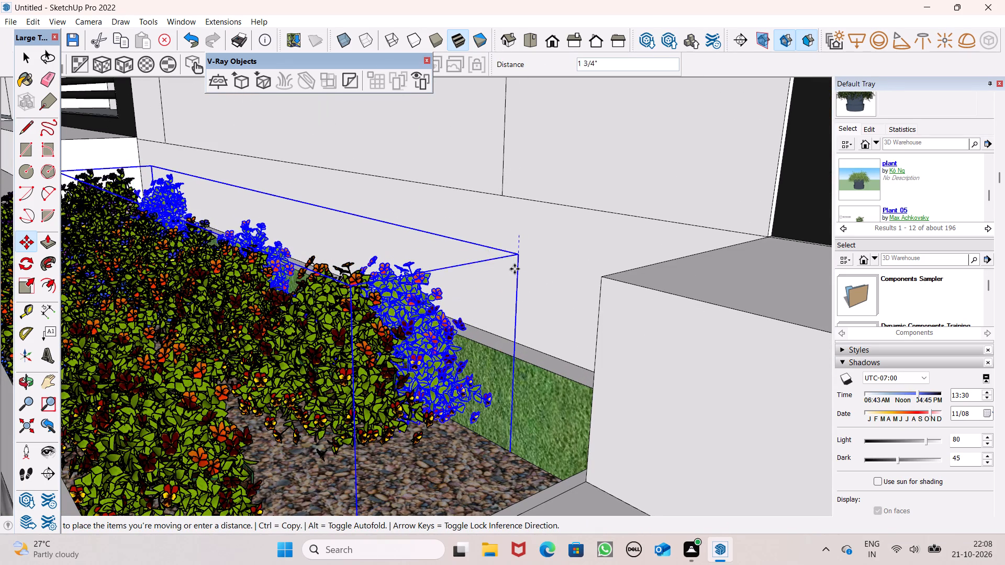
drag(515, 269, 515, 275)
scroll(505, 266, down, 6)
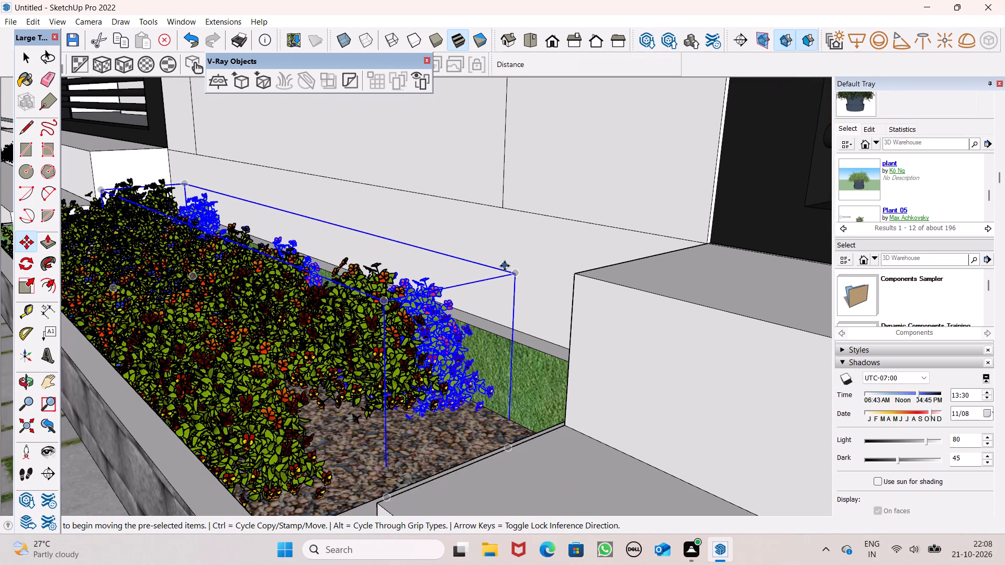
scroll(505, 266, down, 17)
key(space)
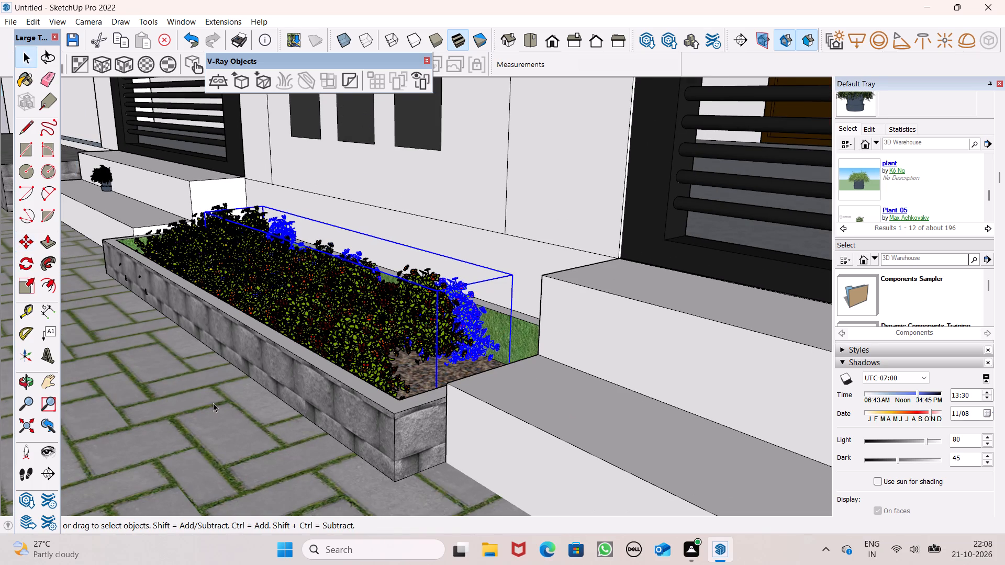
click(214, 401)
Move the middle row's gate-end shrub set about 8" toward the paving side, over the bare pebble strip.
scroll(425, 333, up, 1)
scroll(438, 323, down, 4)
scroll(480, 318, down, 4)
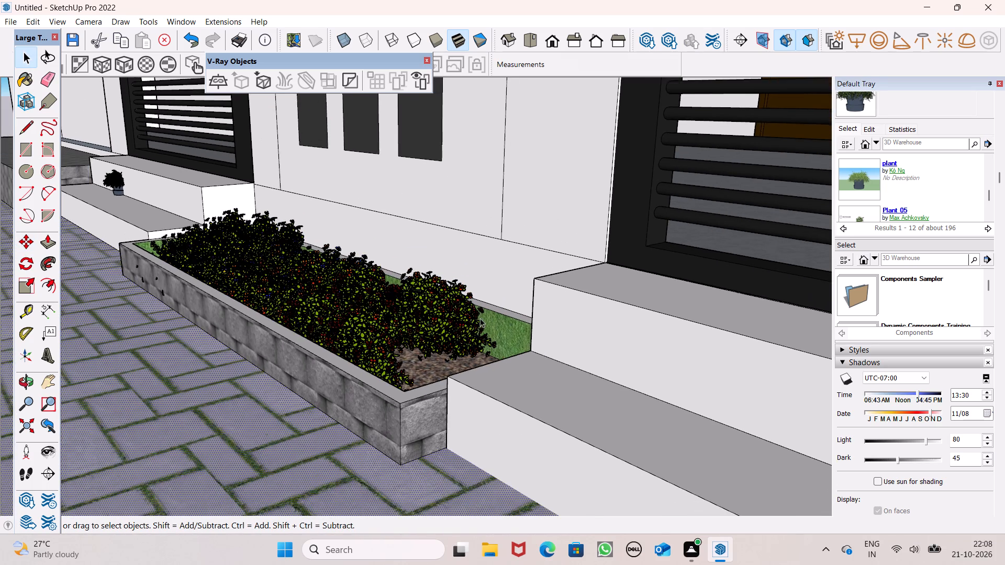
scroll(480, 318, down, 1)
middle_drag(478, 344, 621, 447)
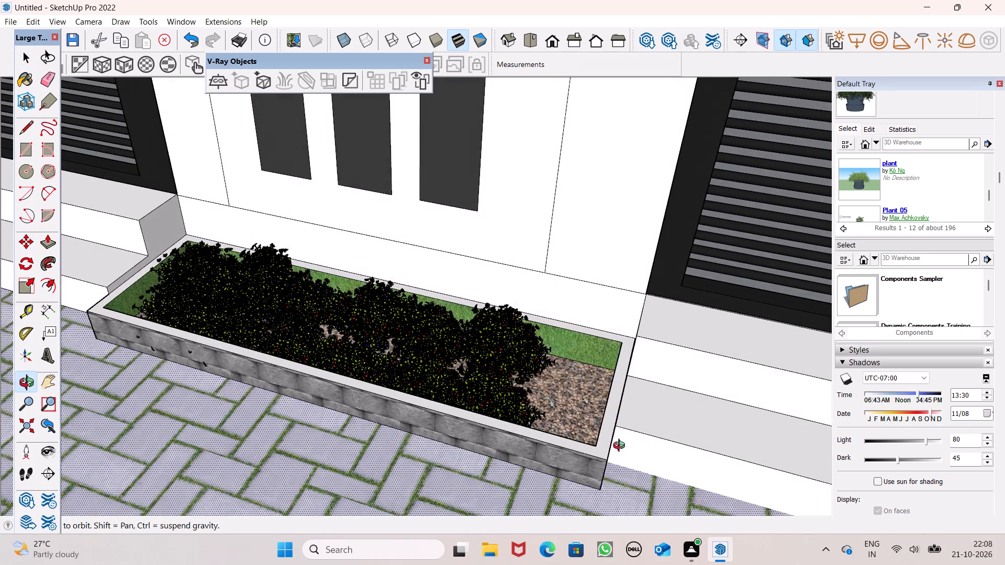
middle_drag(621, 447, 378, 479)
scroll(376, 398, up, 7)
click(375, 383)
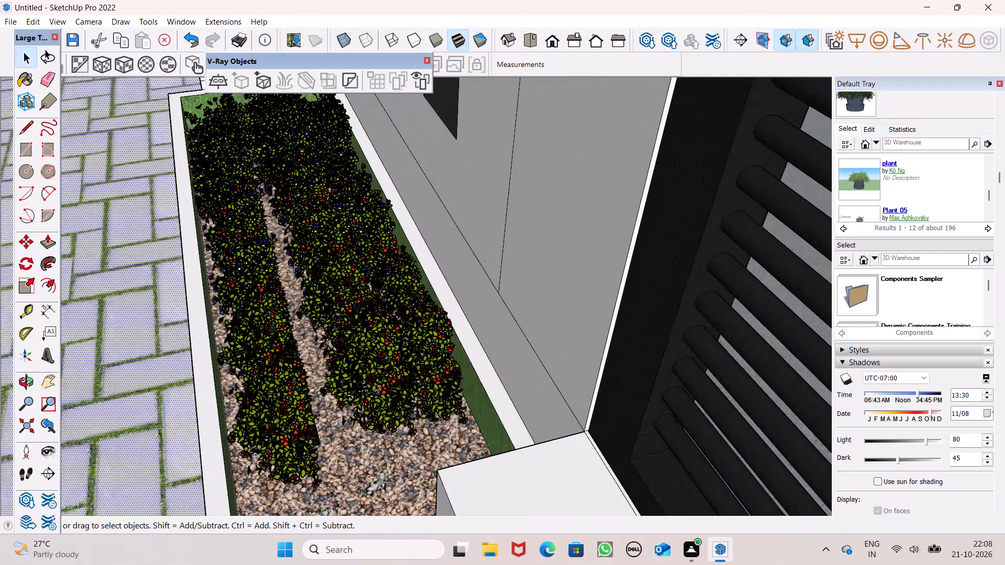
key(m)
key(Return)
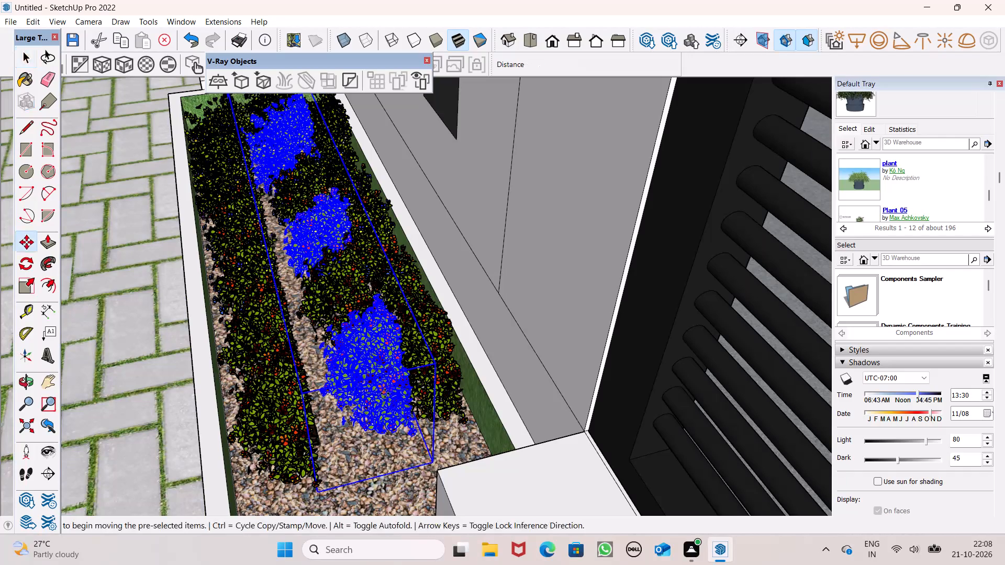
drag(432, 364, 403, 384)
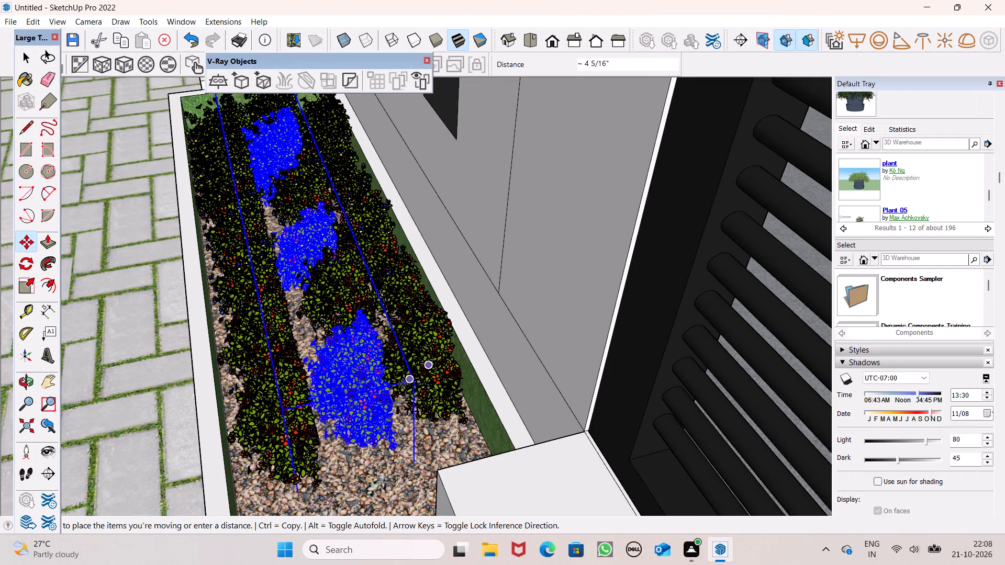
drag(403, 384, 388, 381)
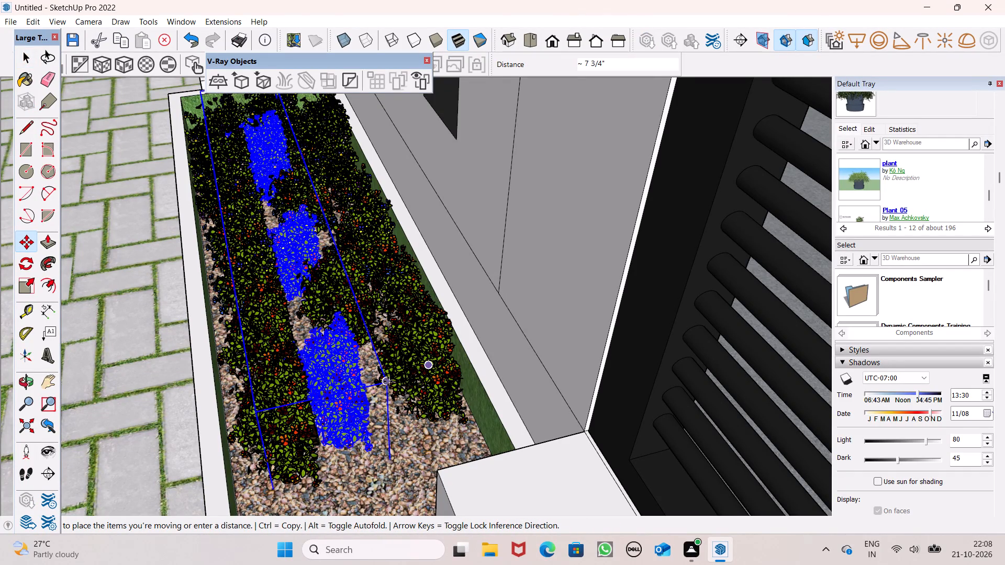
drag(388, 381, 388, 382)
scroll(407, 353, down, 4)
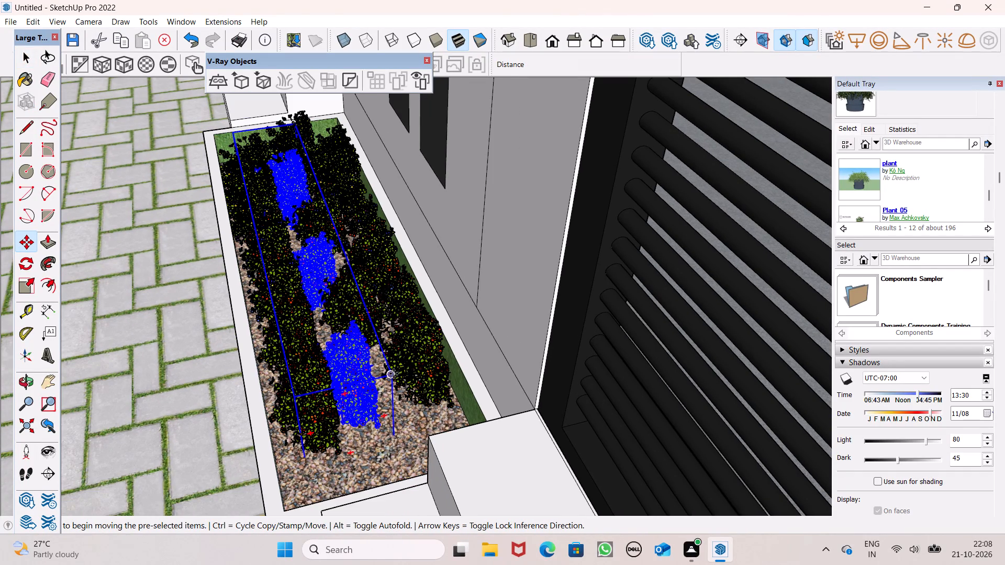
Copy the moved shrub set along the planter toward its gate end to cover the bare pebbles.
drag(396, 374, 409, 336)
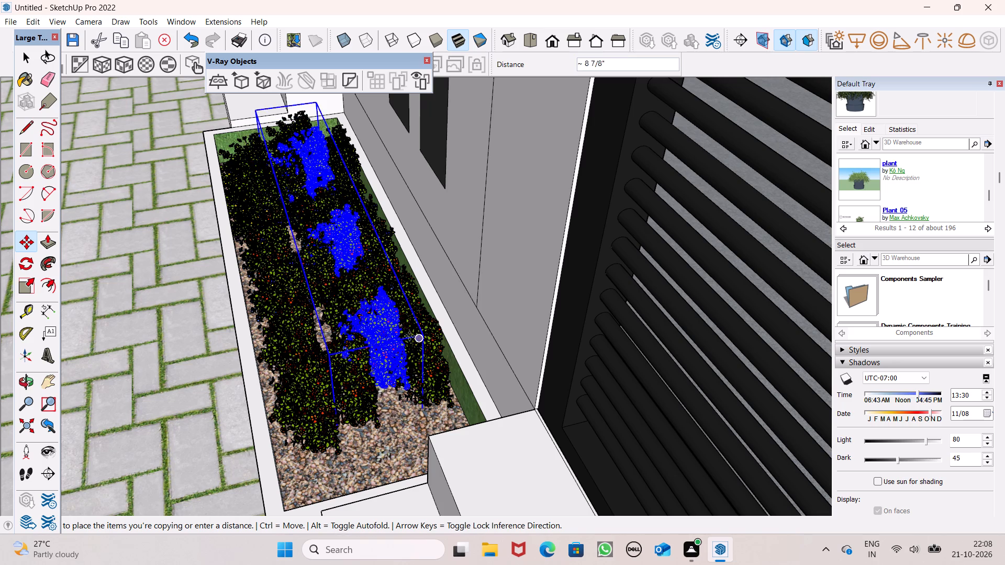
drag(409, 336, 389, 411)
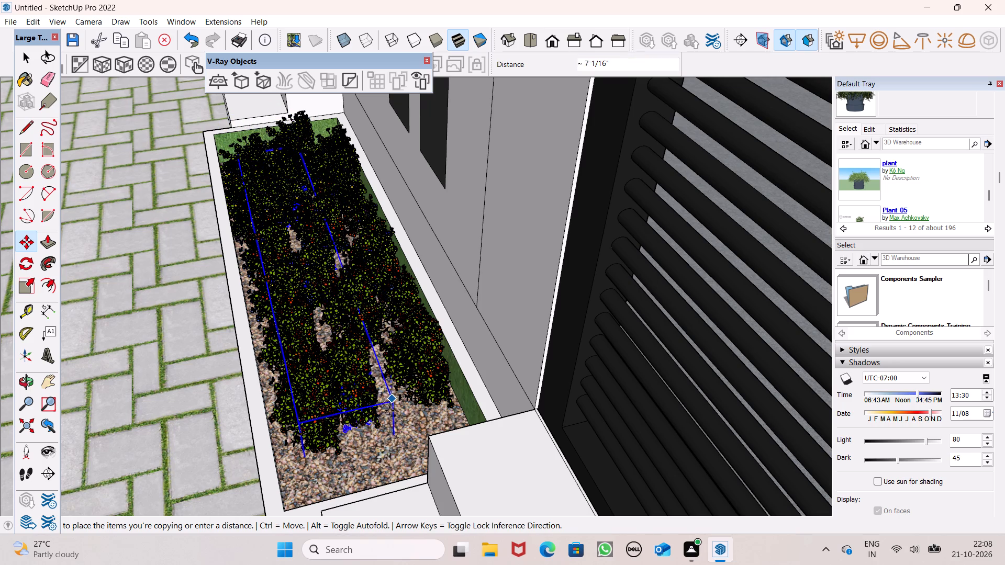
drag(389, 411, 414, 430)
click(414, 430)
click(412, 428)
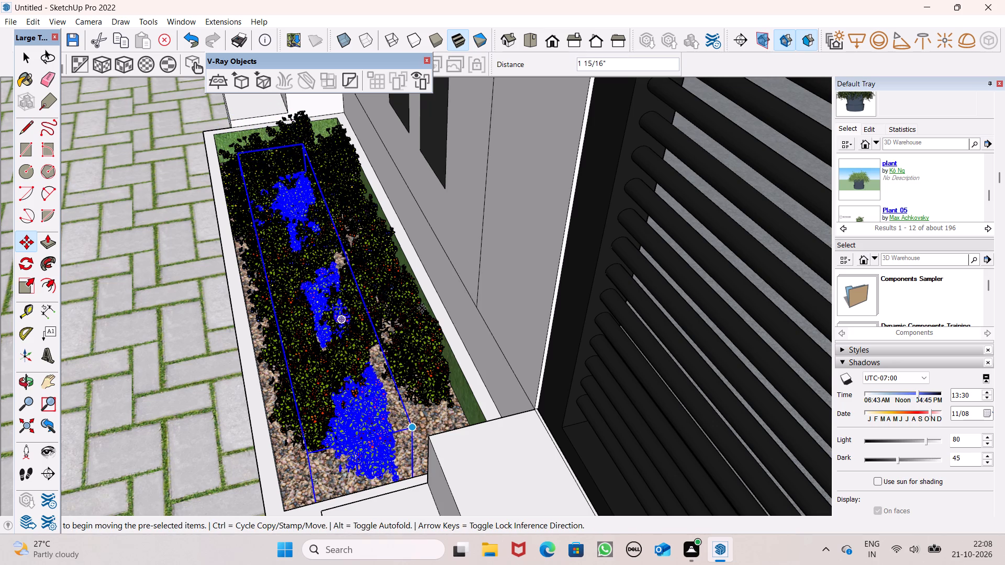
Copy the selected shrub set about 11" toward the planter's wall-side corner at the gate end.
scroll(421, 308, down, 5)
middle_drag(429, 398, 469, 446)
scroll(452, 425, up, 3)
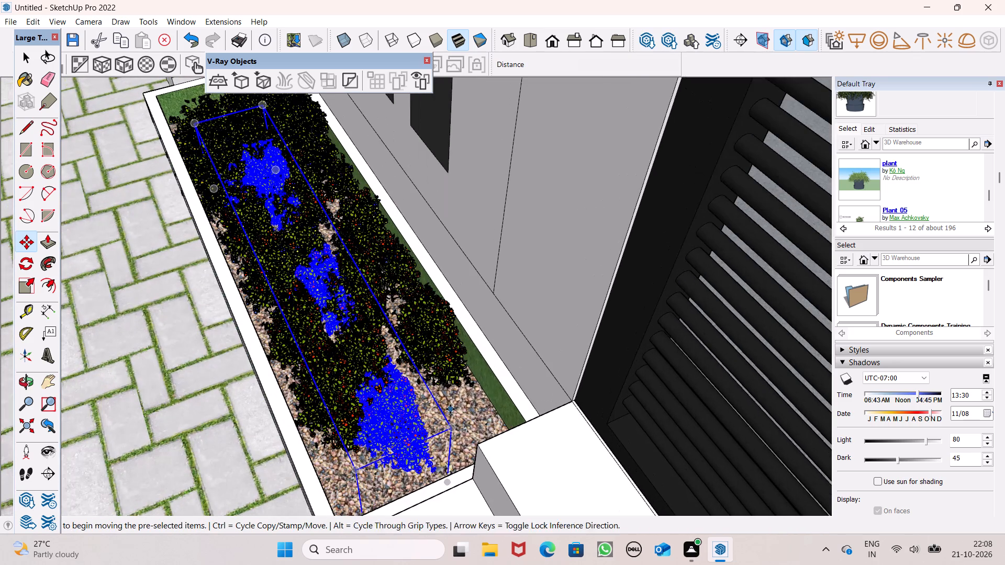
middle_drag(370, 491, 545, 302)
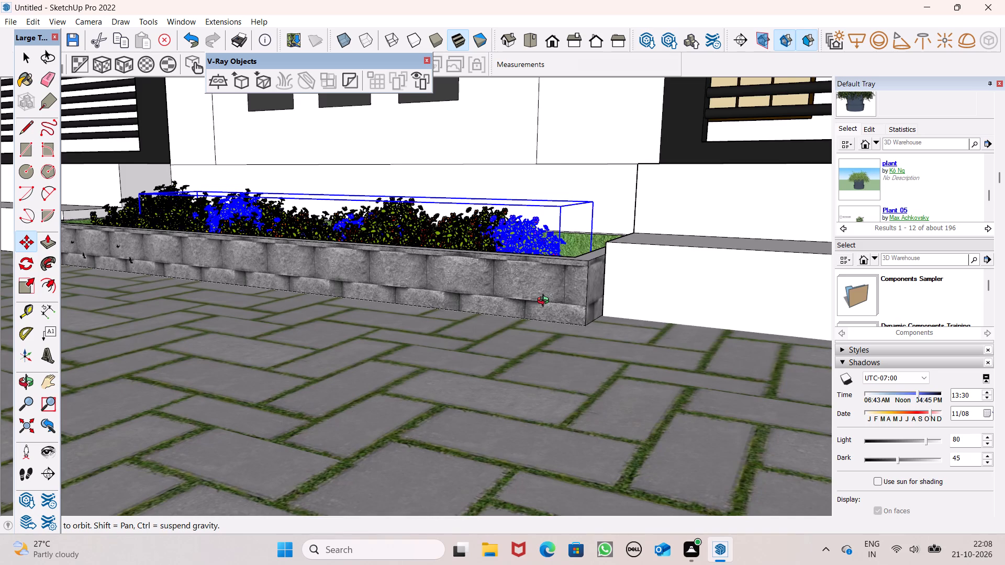
middle_drag(545, 302, 395, 471)
scroll(410, 433, up, 8)
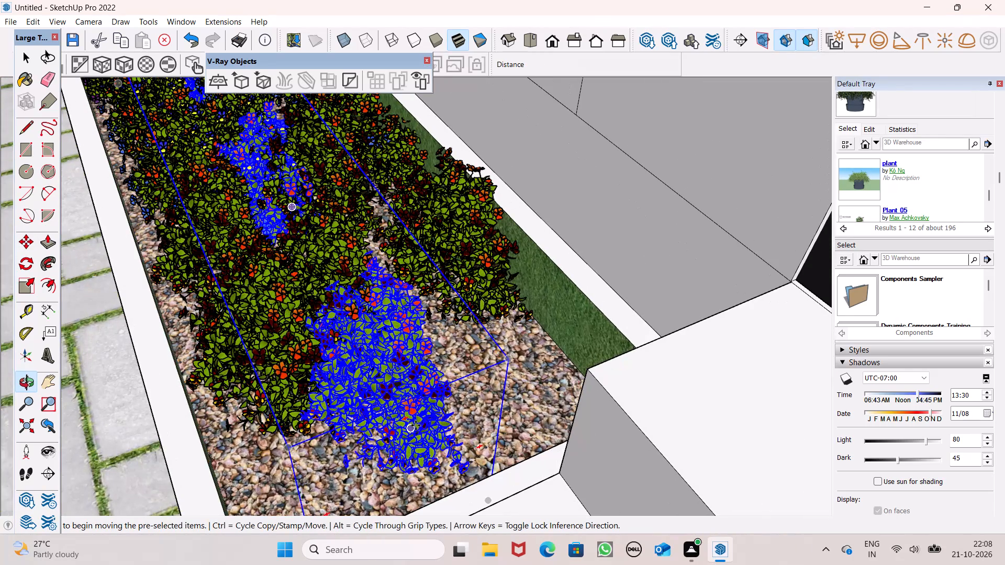
scroll(519, 398, down, 7)
scroll(549, 379, up, 6)
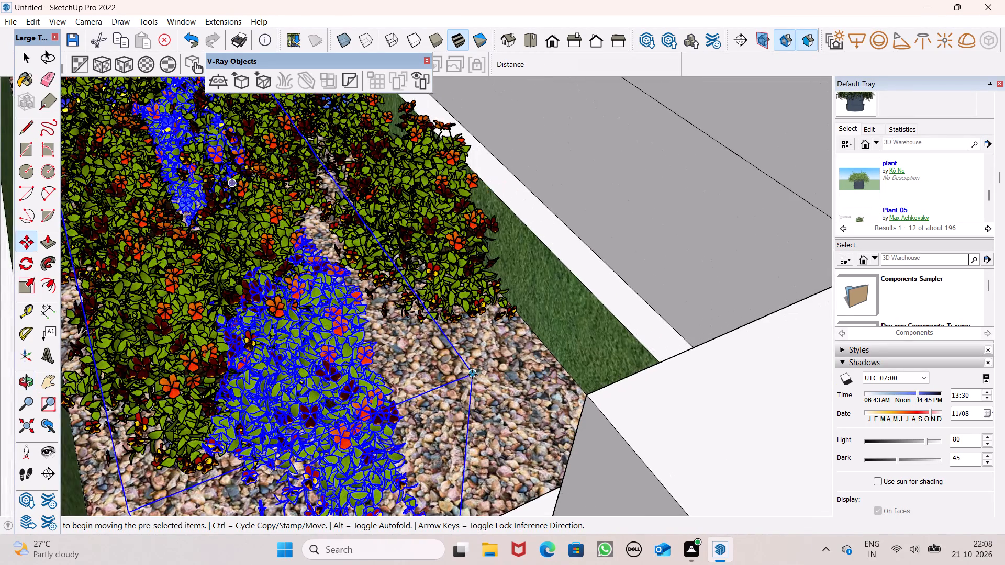
drag(467, 374, 542, 365)
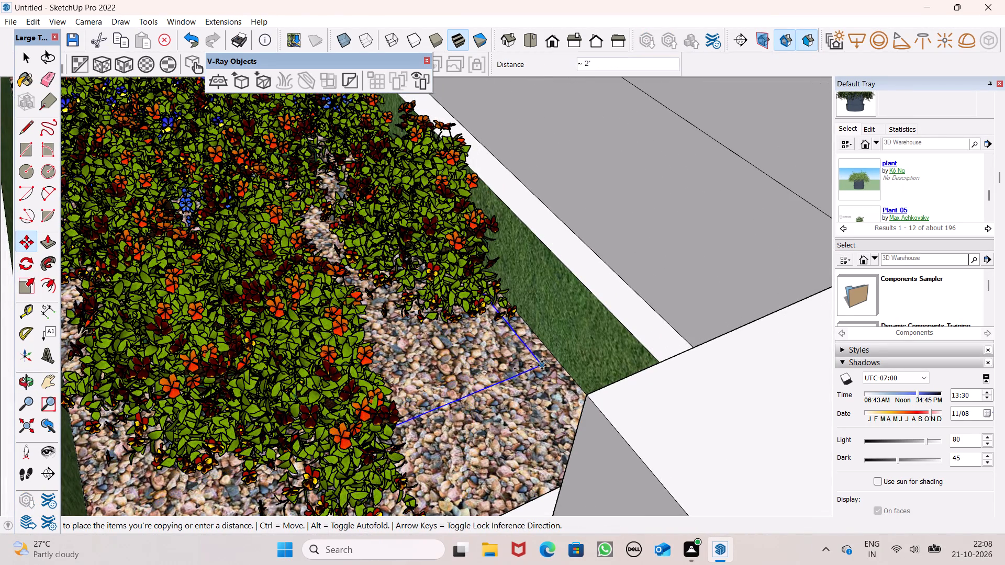
drag(542, 365, 585, 393)
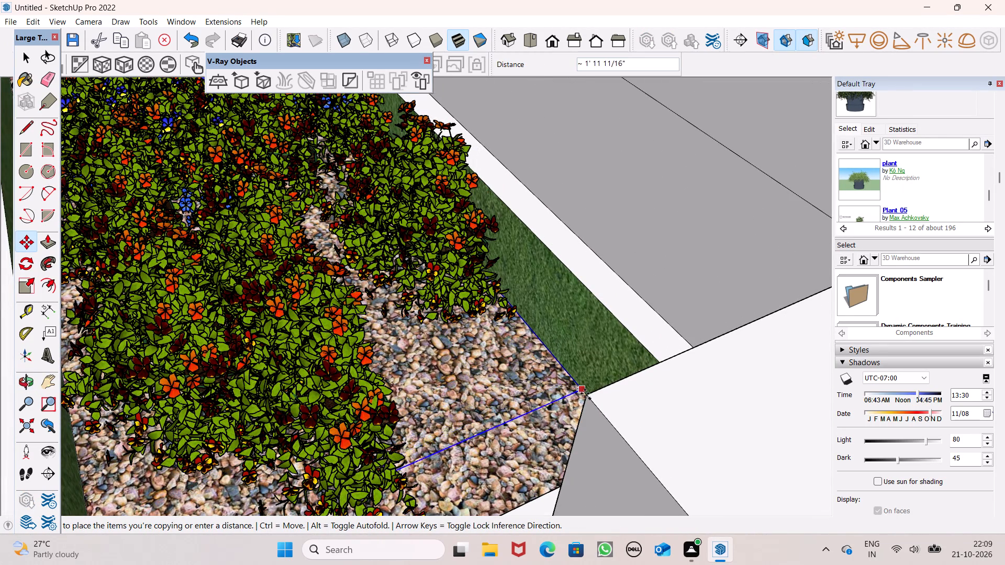
drag(585, 393, 668, 366)
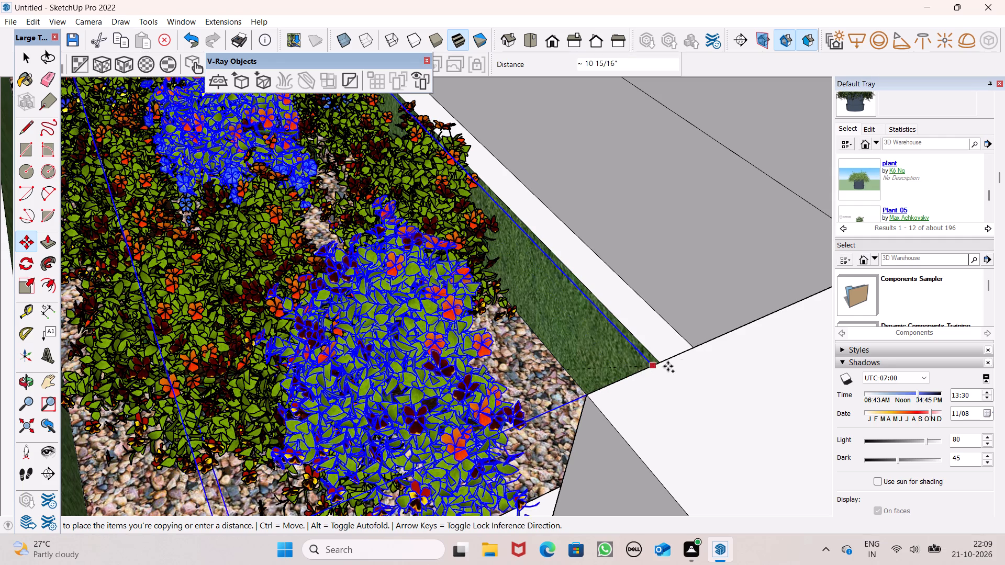
drag(668, 366, 687, 365)
Nudge the copied shrub set back toward the wall side and lower into the planter's gate-end corner.
scroll(477, 357, down, 13)
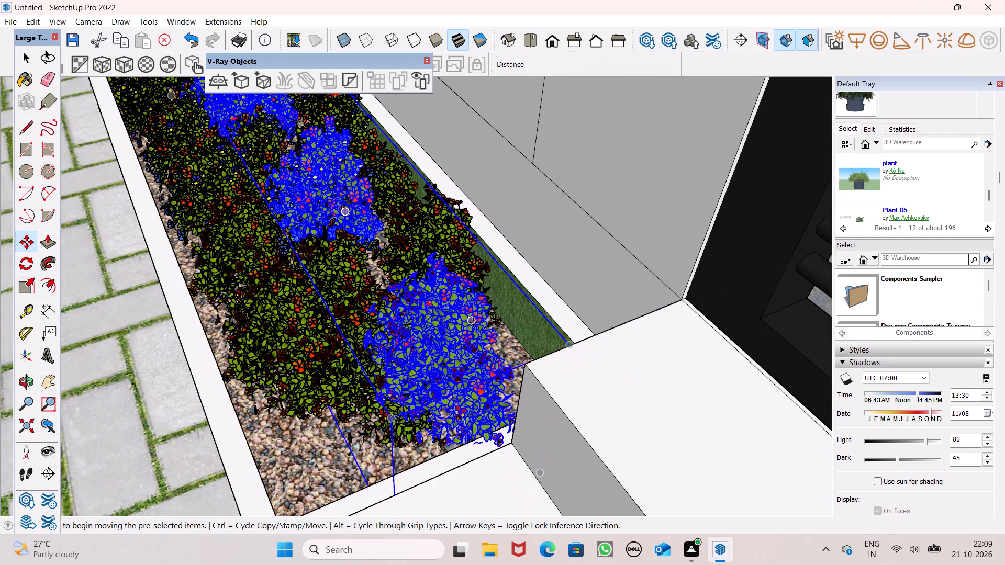
scroll(473, 322, down, 5)
middle_drag(479, 360, 685, 374)
middle_drag(629, 332, 719, 285)
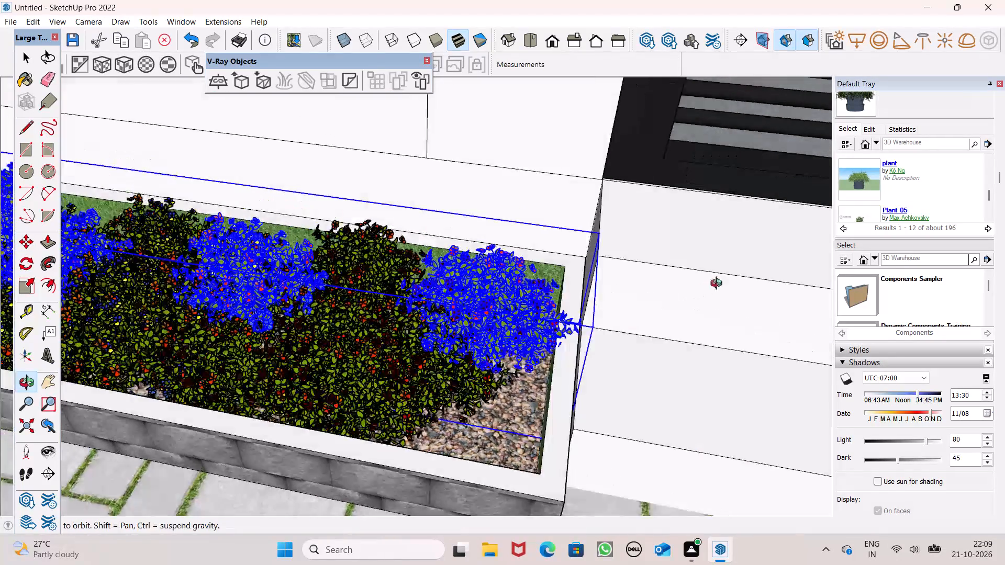
middle_drag(719, 285, 783, 275)
drag(632, 253, 622, 256)
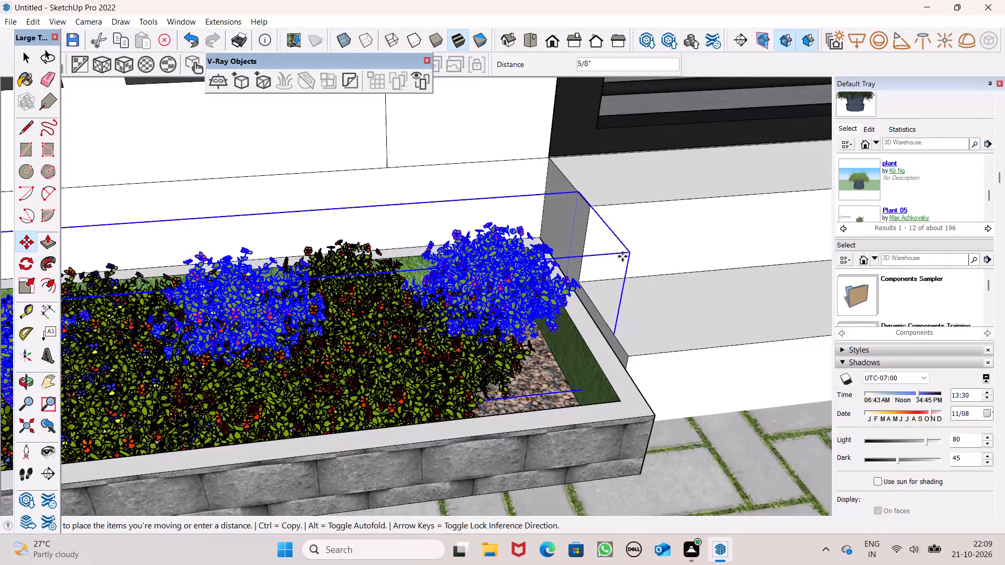
drag(622, 256, 587, 264)
drag(591, 262, 605, 255)
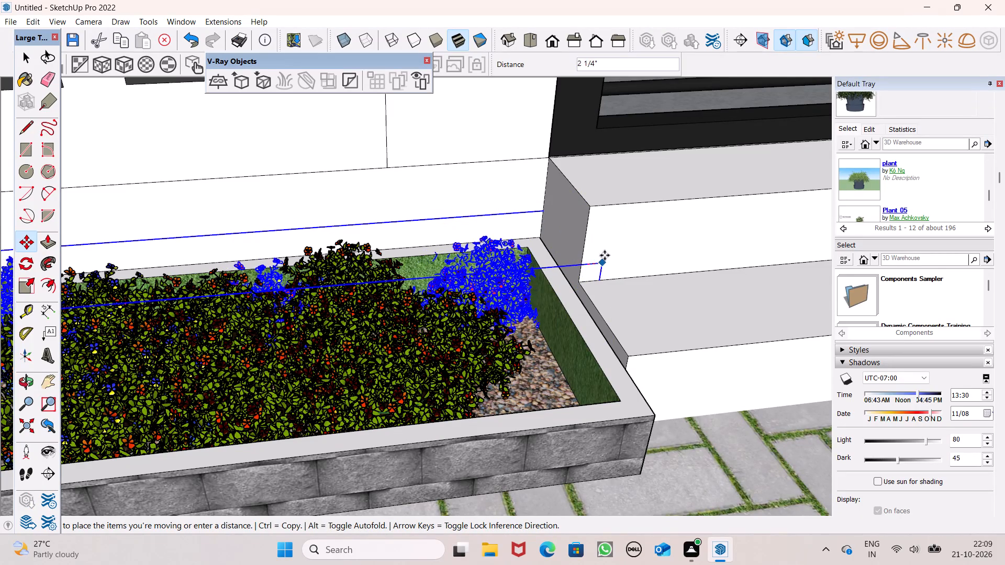
drag(605, 255, 617, 248)
Slide the copied shrub set about 6" along the planter, back inside its gate-end rim, and clear the shrub selection.
scroll(609, 254, down, 7)
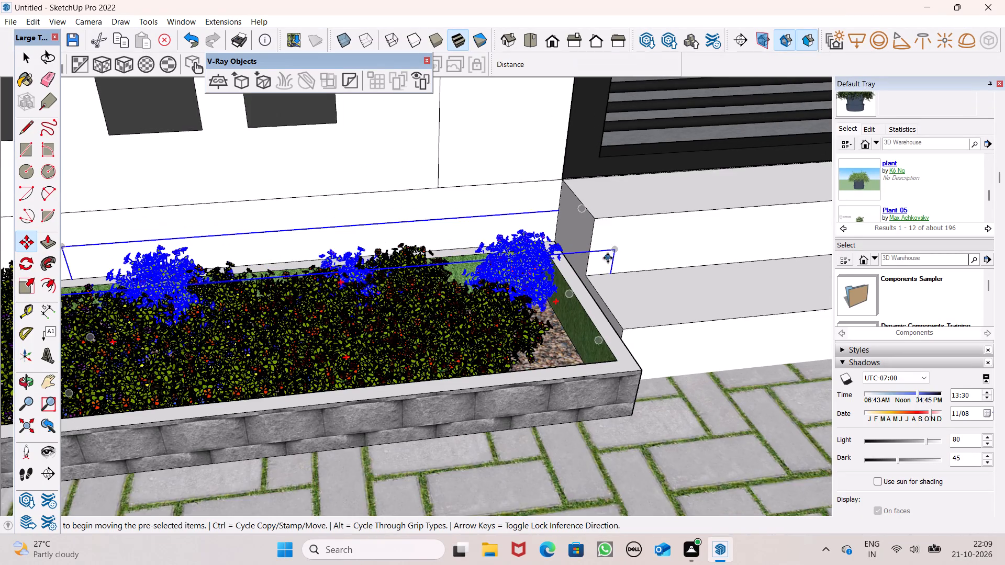
scroll(608, 258, down, 3)
scroll(651, 272, down, 6)
middle_drag(662, 303, 462, 412)
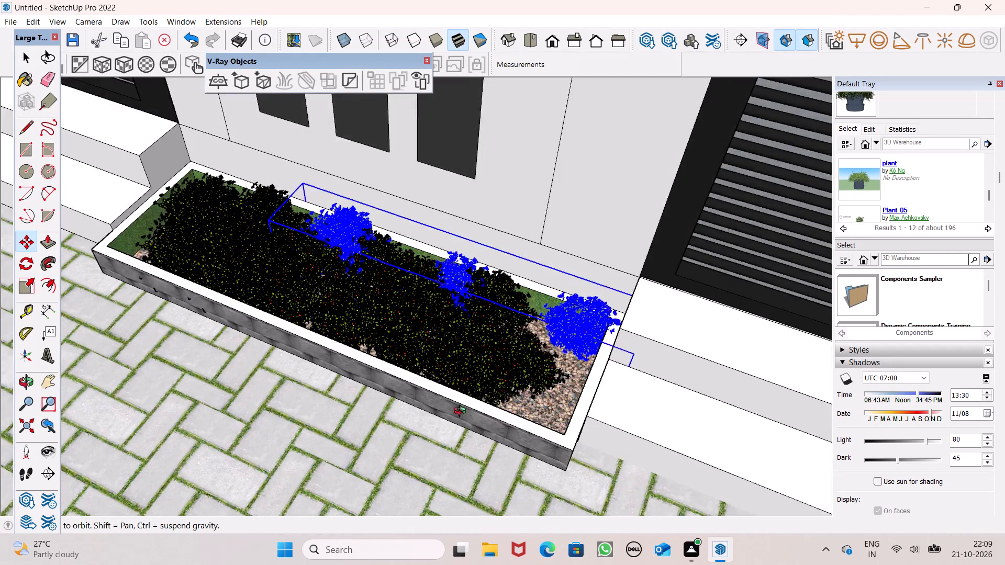
middle_drag(462, 412, 386, 412)
scroll(519, 407, up, 8)
middle_drag(570, 382, 573, 384)
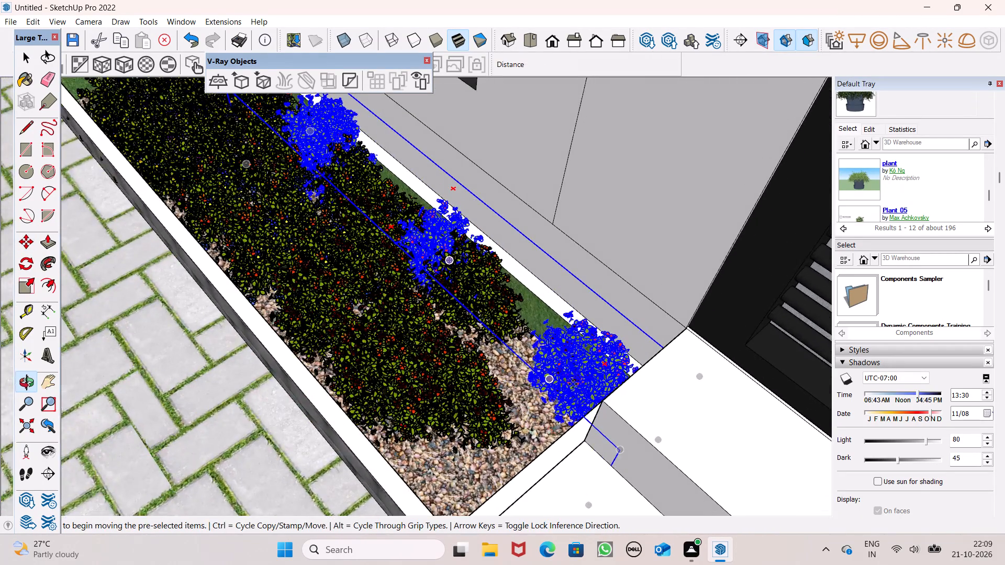
middle_drag(573, 384, 696, 379)
scroll(679, 316, up, 6)
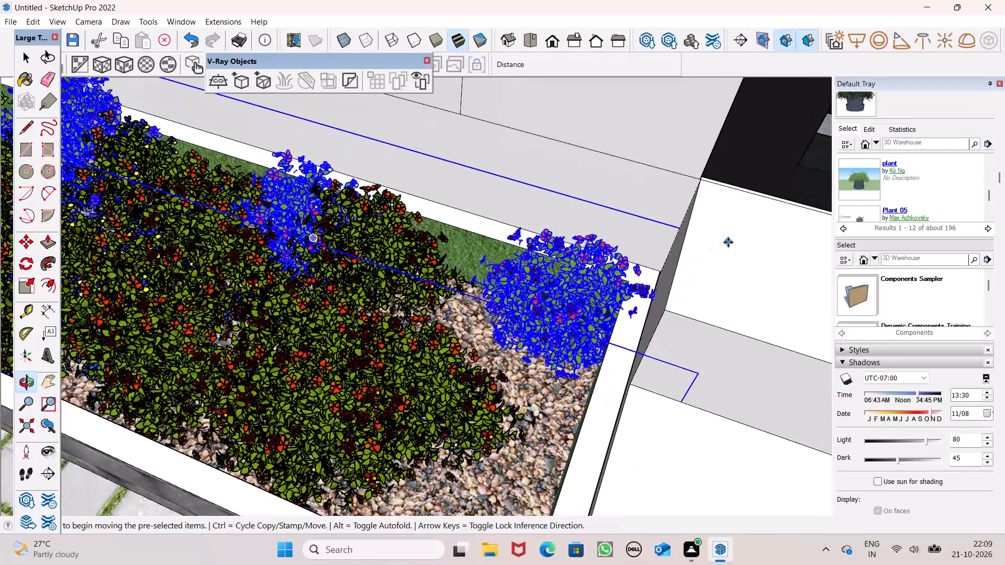
drag(729, 241, 664, 233)
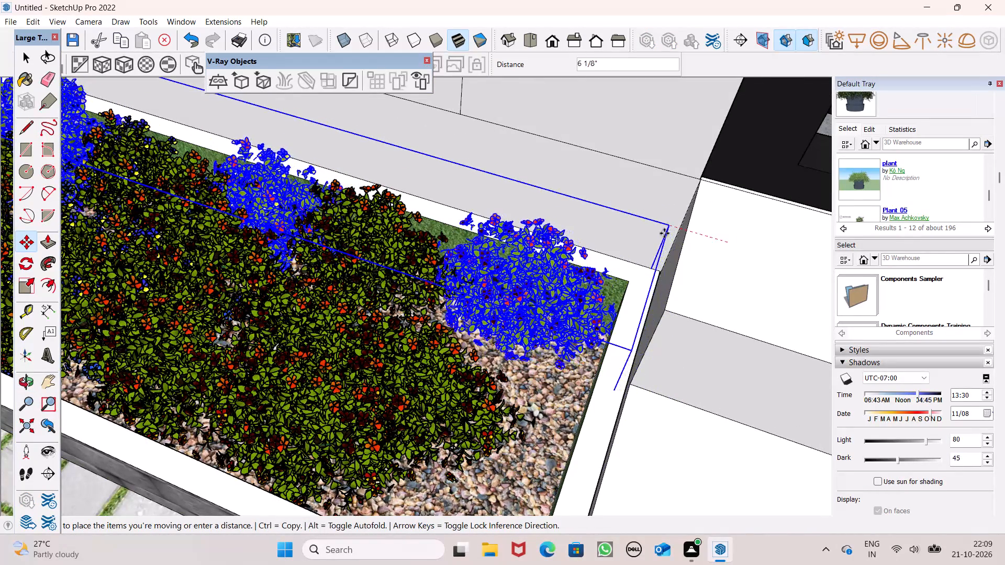
drag(664, 233, 659, 243)
scroll(633, 229, down, 11)
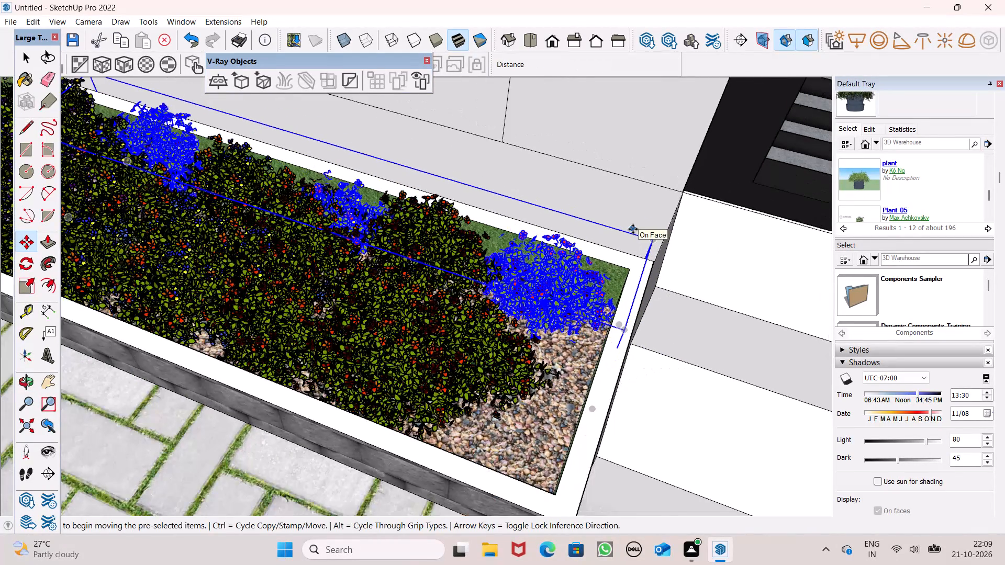
scroll(633, 229, down, 12)
key(space)
click(398, 389)
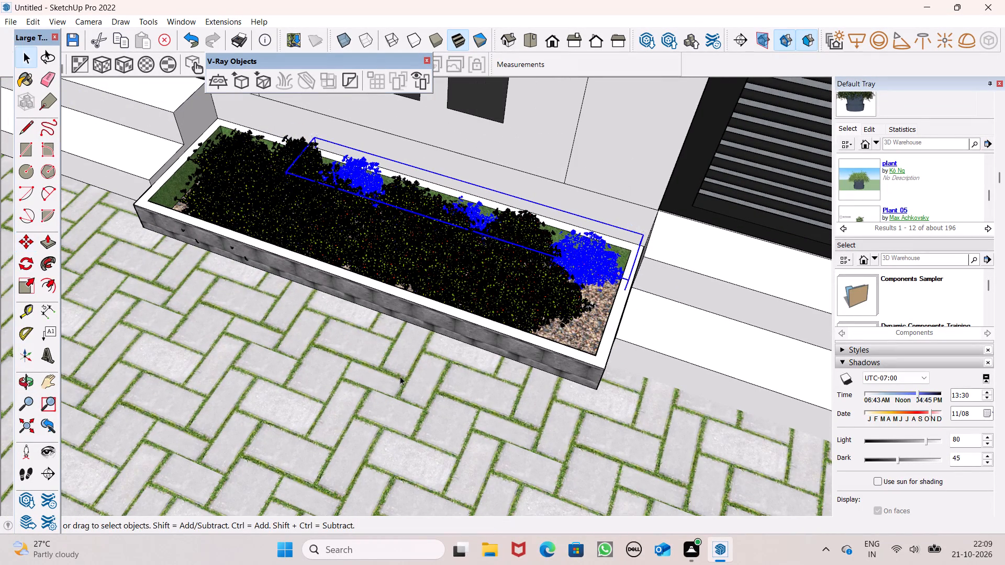
Examine the shrub coverage along the whole planter and at its opposite end for remaining bare pebble patches.
scroll(655, 245, up, 3)
scroll(653, 245, down, 5)
scroll(475, 278, down, 3)
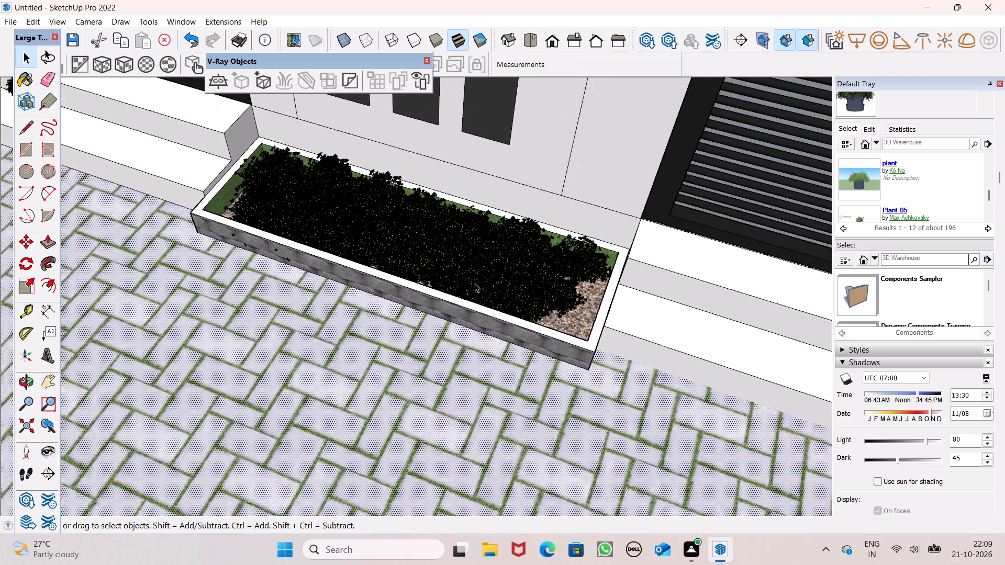
middle_drag(473, 286, 719, 338)
scroll(278, 343, up, 3)
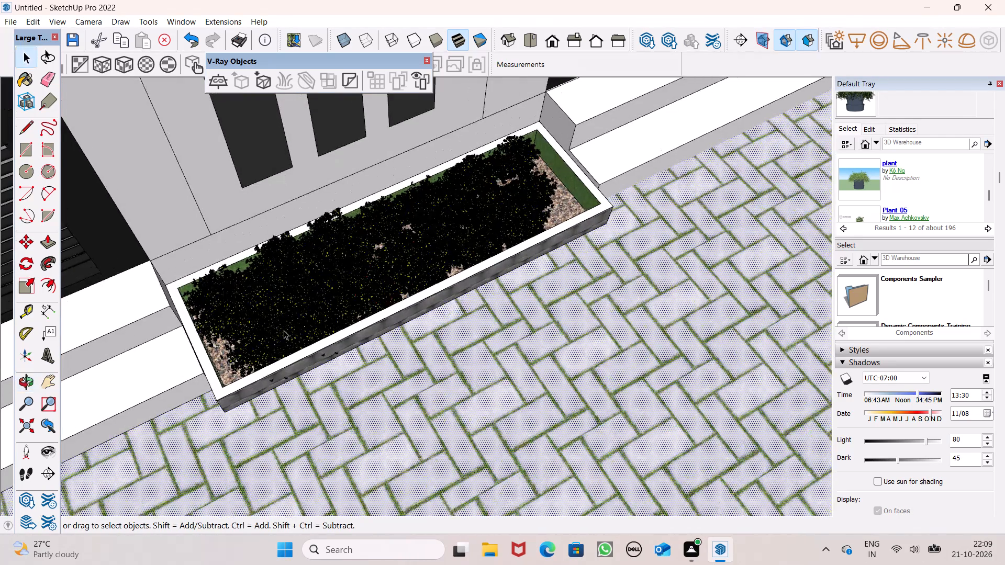
scroll(284, 330, up, 12)
scroll(265, 318, down, 3)
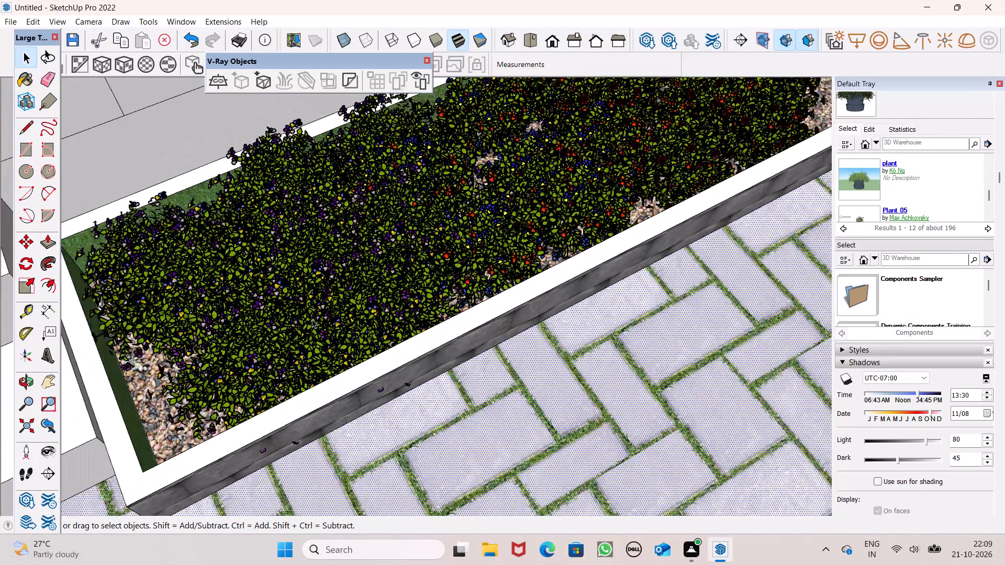
scroll(312, 319, down, 9)
scroll(389, 297, up, 6)
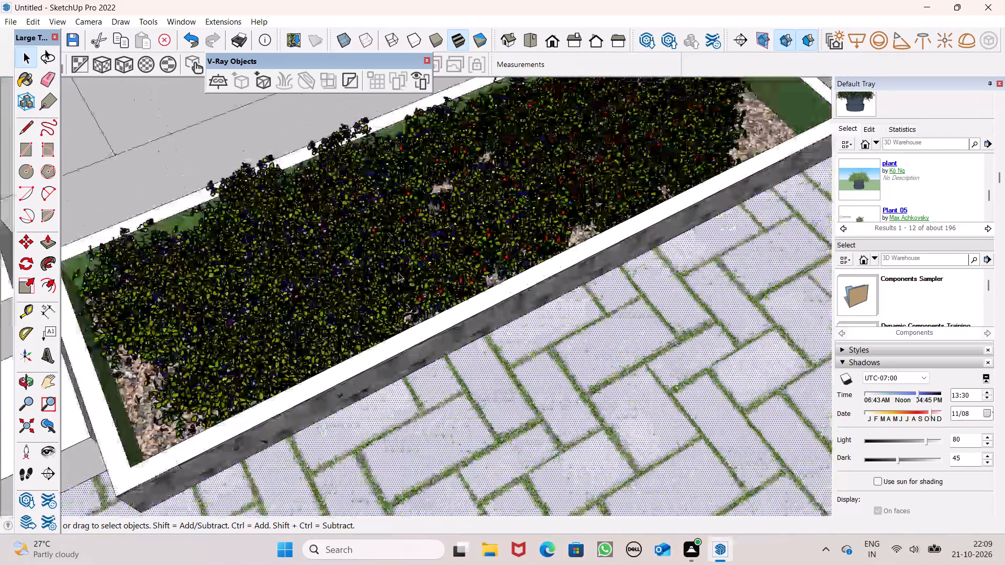
scroll(398, 273, up, 10)
scroll(437, 240, up, 6)
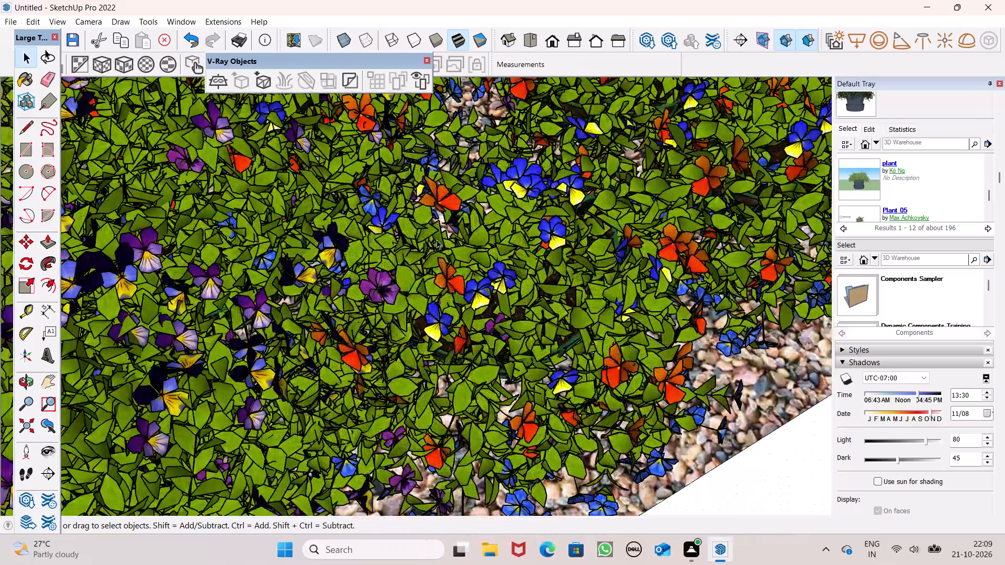
scroll(437, 240, down, 17)
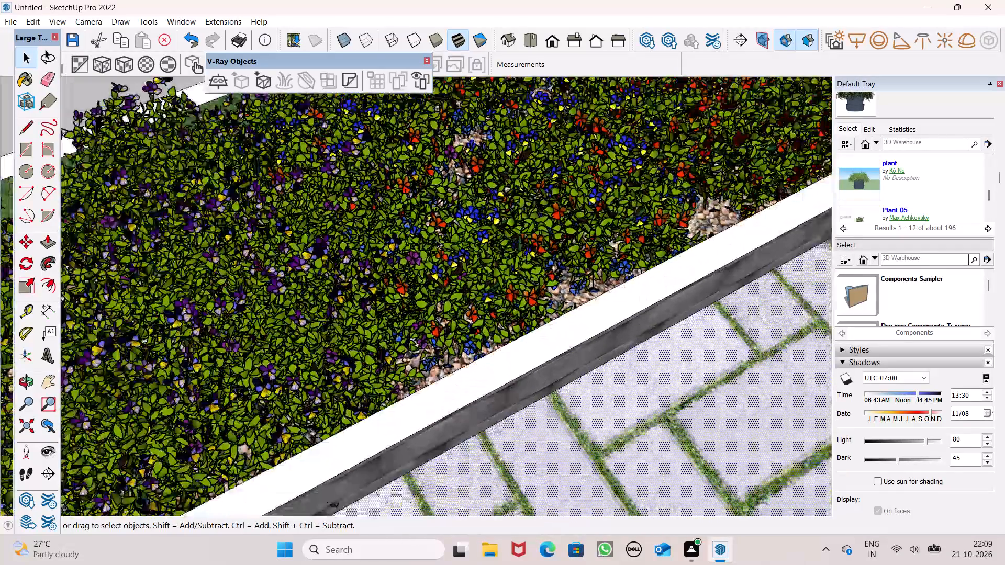
scroll(437, 240, down, 8)
scroll(437, 240, up, 1)
scroll(437, 240, down, 7)
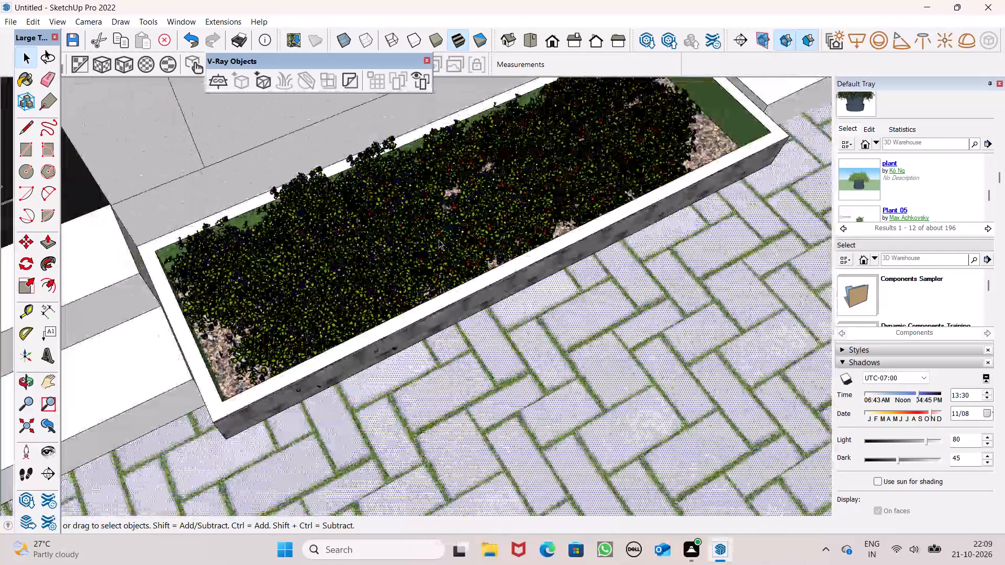
scroll(439, 240, down, 5)
scroll(340, 261, up, 7)
scroll(284, 320, up, 4)
scroll(297, 302, down, 4)
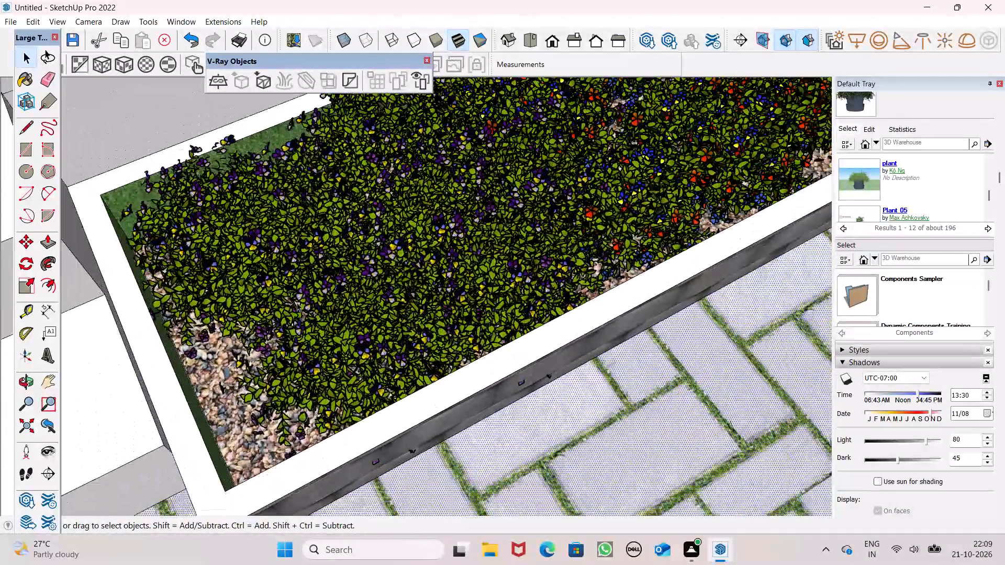
Move the paving-side shrub row along the planter toward the rim at the end opposite the gate end, over the bare pebbles.
middle_drag(300, 321, 365, 313)
scroll(371, 313, down, 2)
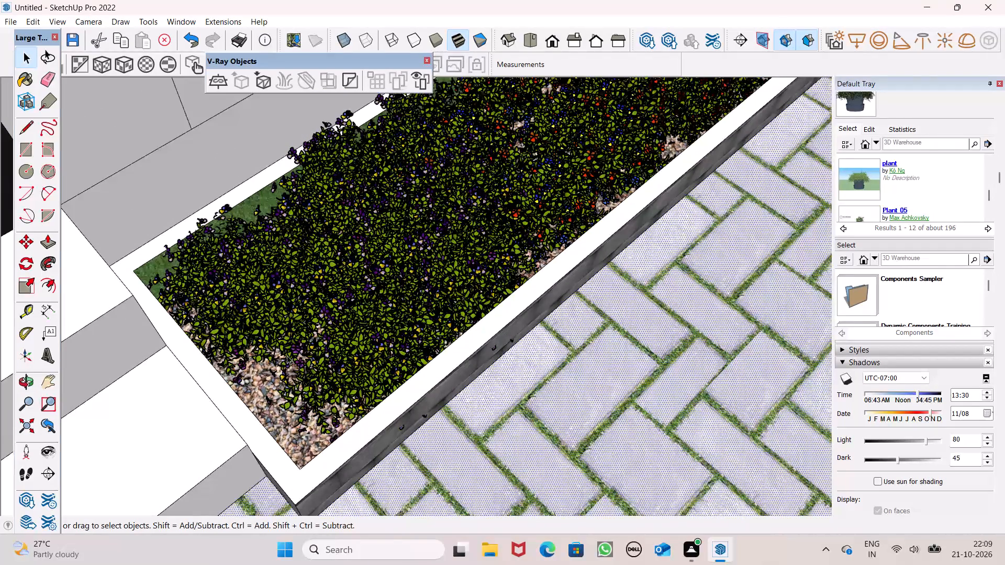
scroll(254, 363, up, 3)
click(278, 327)
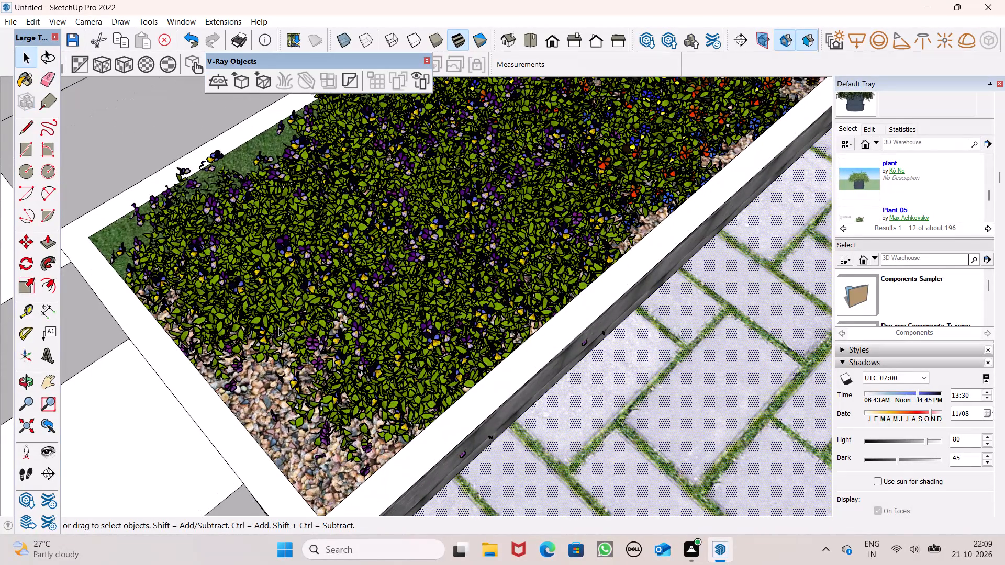
click(389, 383)
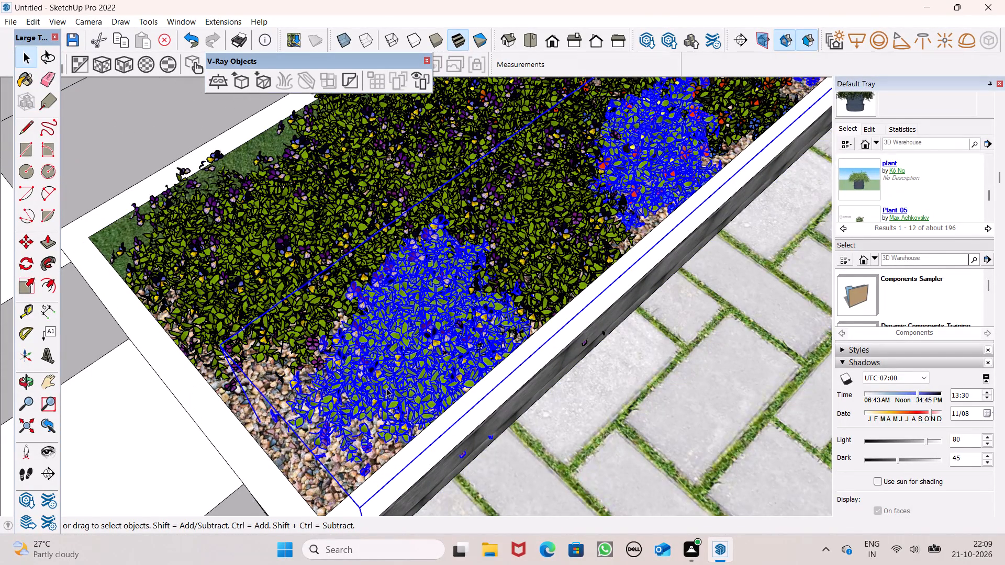
key(m)
key(Return)
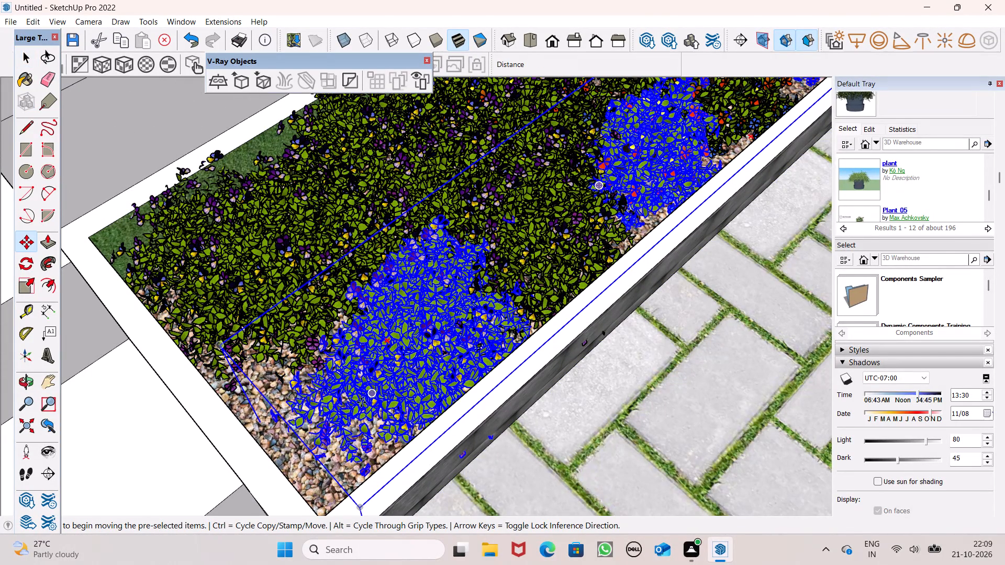
scroll(400, 356, down, 5)
middle_drag(386, 383, 471, 373)
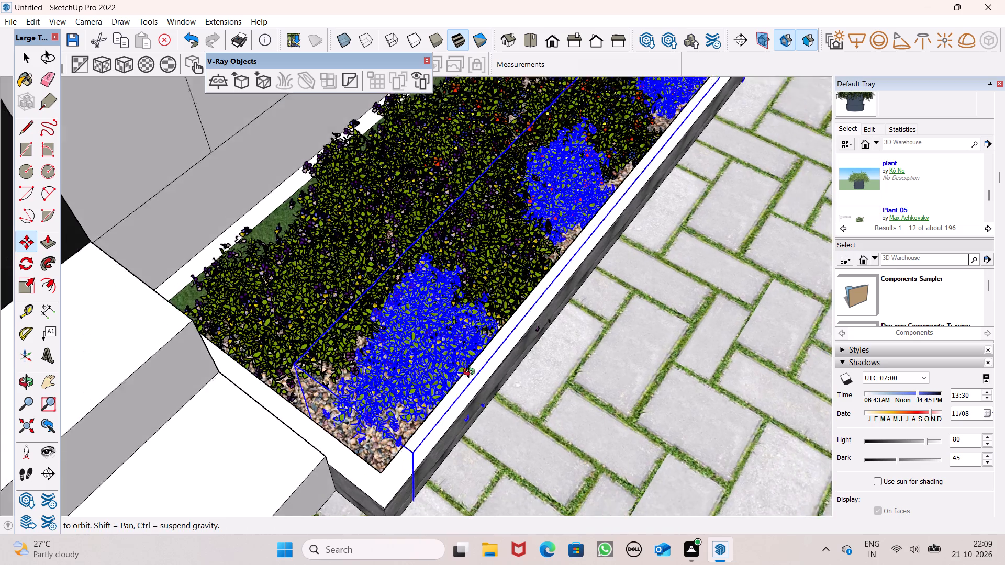
middle_drag(471, 373, 546, 382)
scroll(476, 398, down, 1)
middle_drag(453, 433, 484, 438)
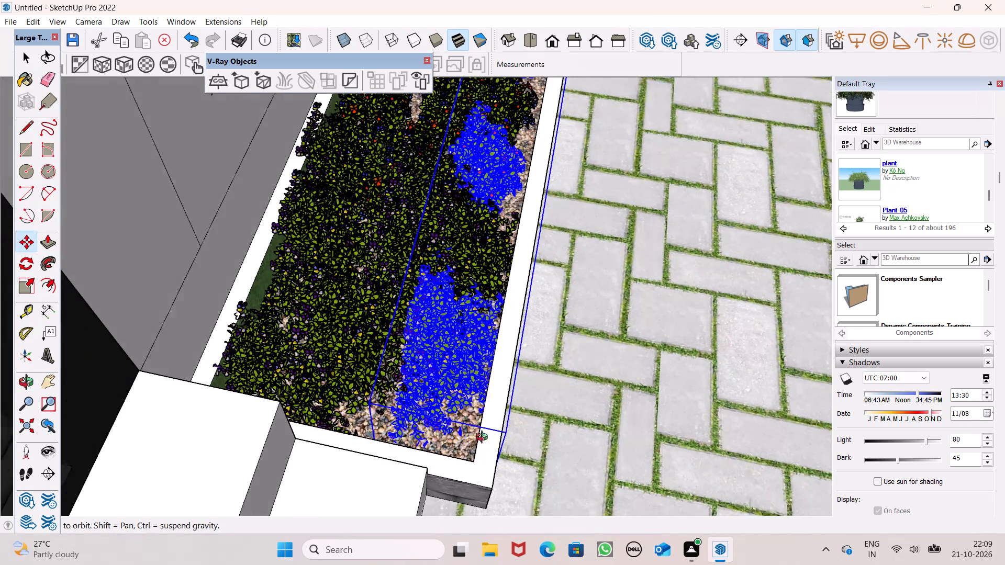
middle_drag(484, 438, 492, 442)
scroll(484, 437, up, 4)
scroll(473, 435, down, 4)
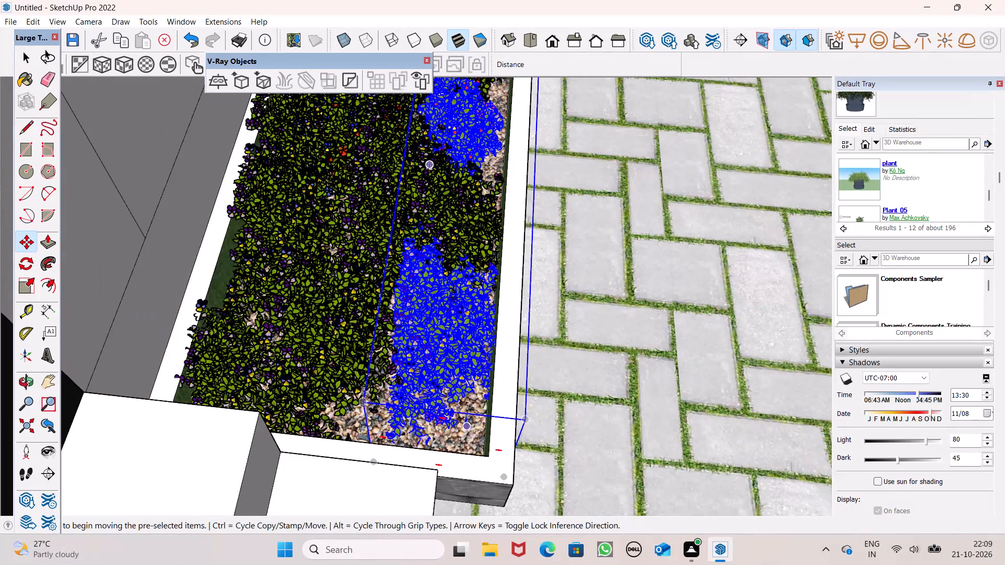
scroll(461, 389, down, 5)
middle_drag(477, 427, 327, 367)
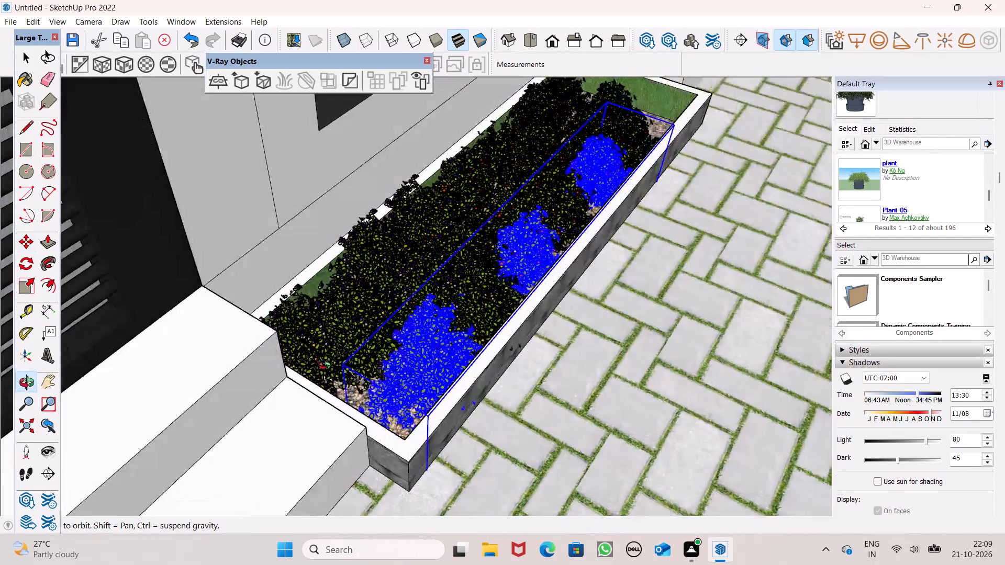
middle_drag(327, 367, 262, 345)
scroll(352, 346, down, 2)
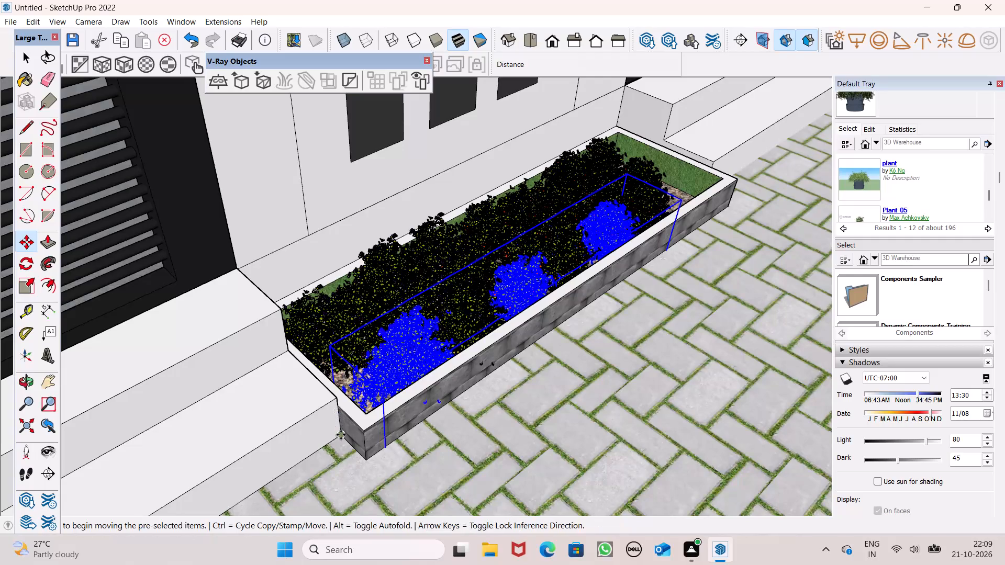
scroll(327, 440, up, 5)
scroll(373, 428, up, 1)
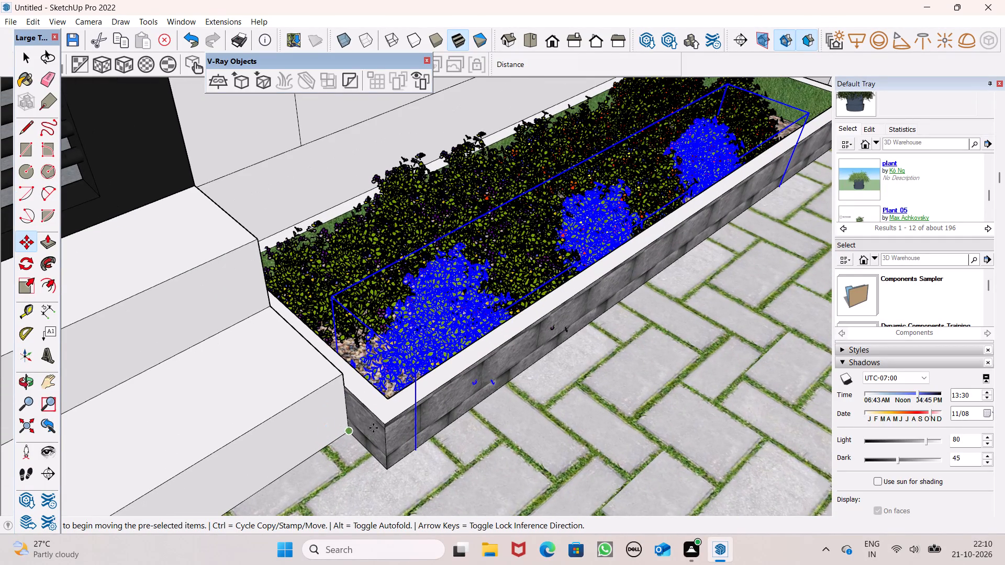
scroll(373, 428, up, 5)
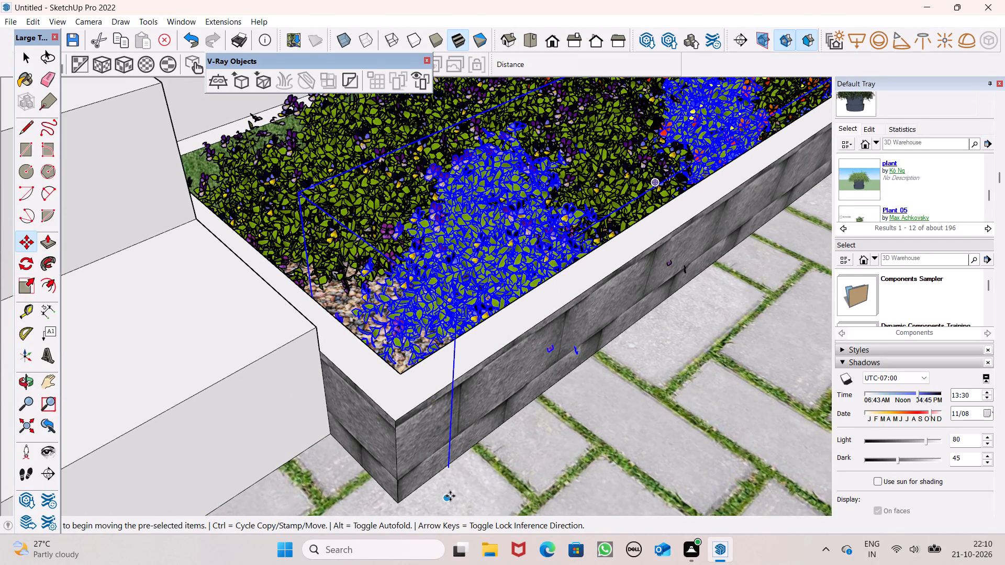
drag(450, 498, 404, 507)
Examine how the moved paving-side shrub row fits against the planter's end rim and clear the shrub selection.
scroll(465, 431, down, 7)
middle_drag(467, 438, 675, 499)
scroll(588, 423, down, 11)
scroll(538, 400, down, 6)
scroll(584, 367, up, 3)
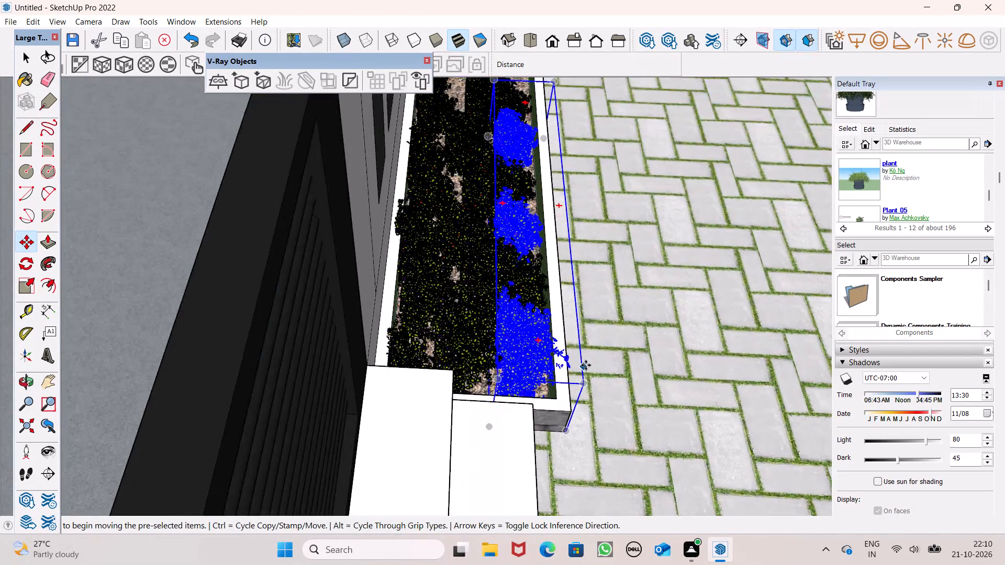
scroll(586, 365, up, 4)
middle_drag(588, 387, 530, 431)
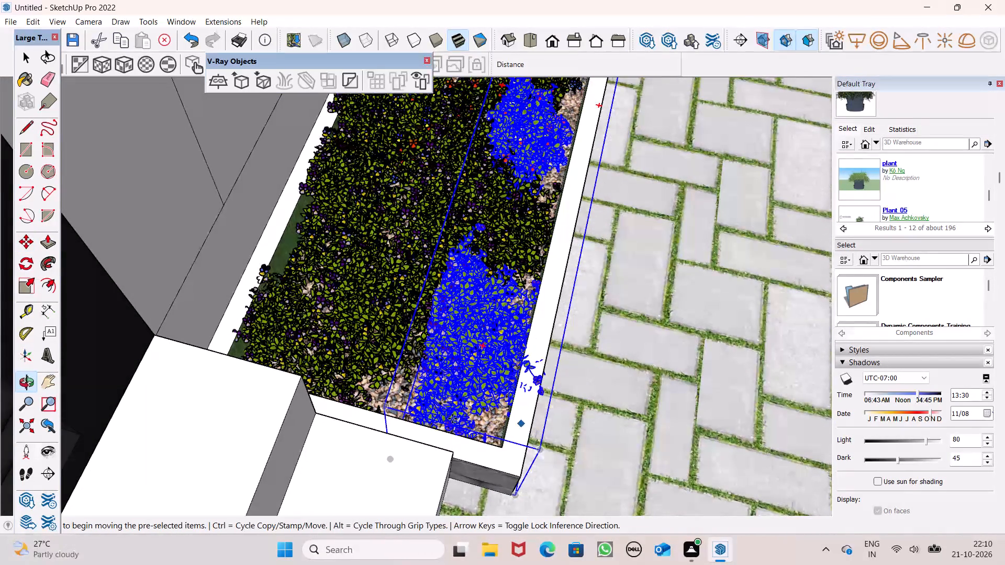
drag(384, 407, 389, 409)
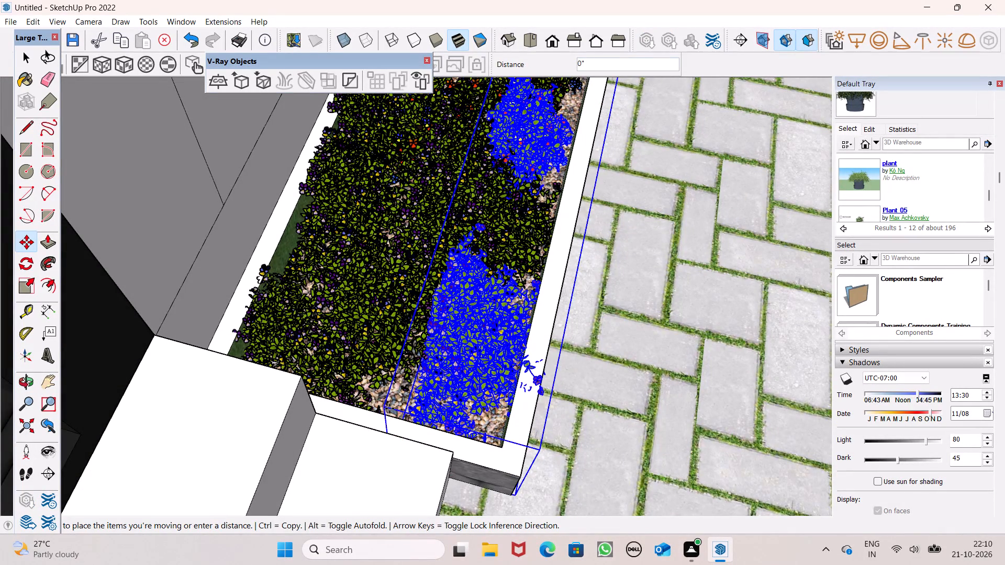
drag(389, 409, 389, 409)
key(space)
scroll(430, 370, down, 6)
click(614, 393)
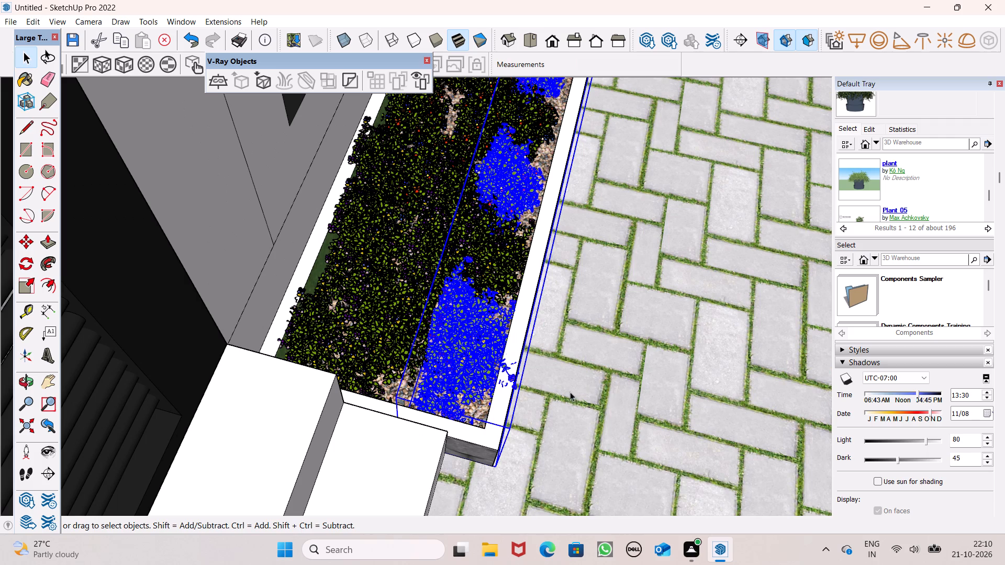
middle_drag(552, 394, 447, 428)
scroll(448, 411, down, 7)
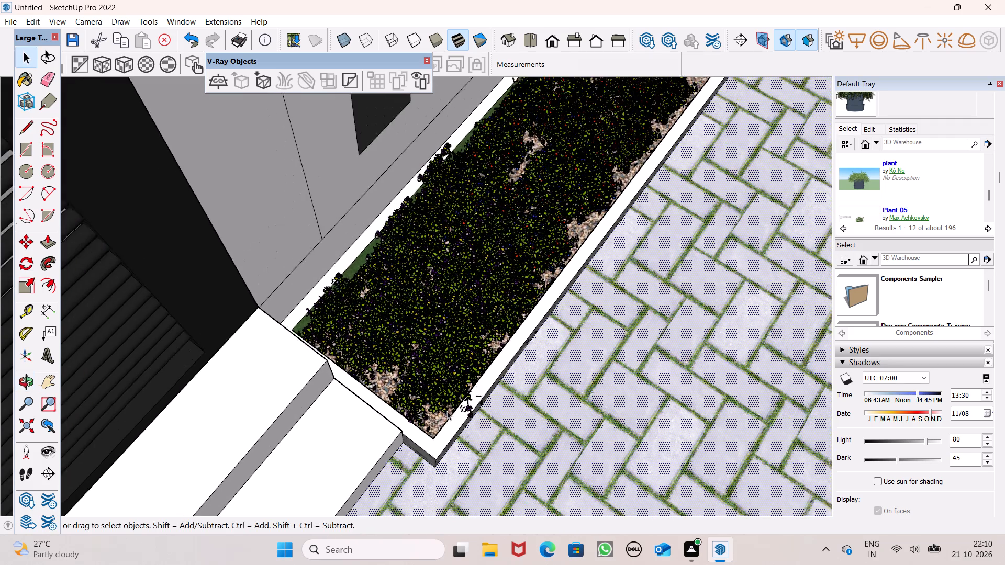
Copy the paving-side shrub row 3' 4 1/8" along the planter toward the end with bare pebbles.
scroll(446, 383, down, 7)
scroll(607, 205, up, 3)
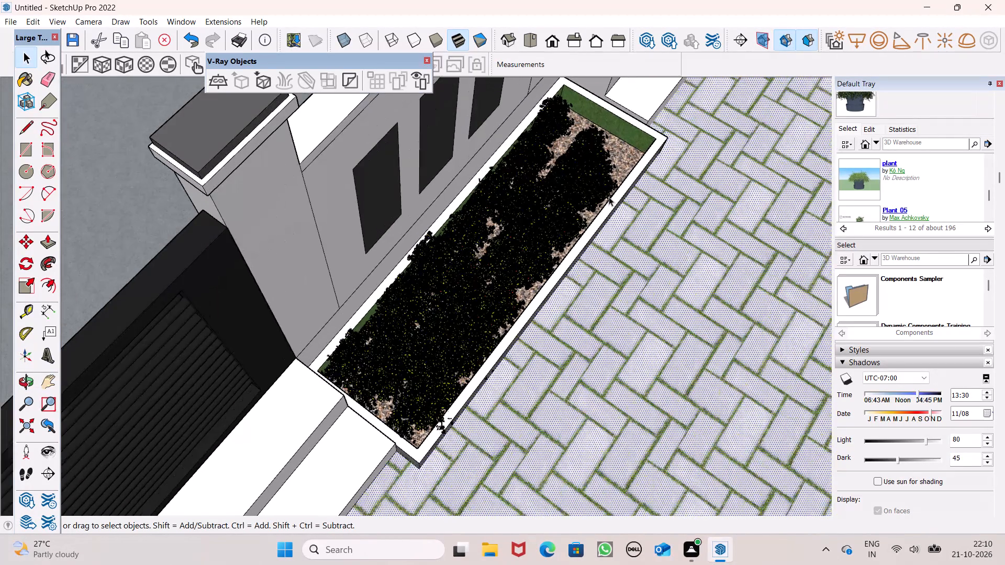
scroll(609, 197, up, 4)
scroll(550, 224, up, 2)
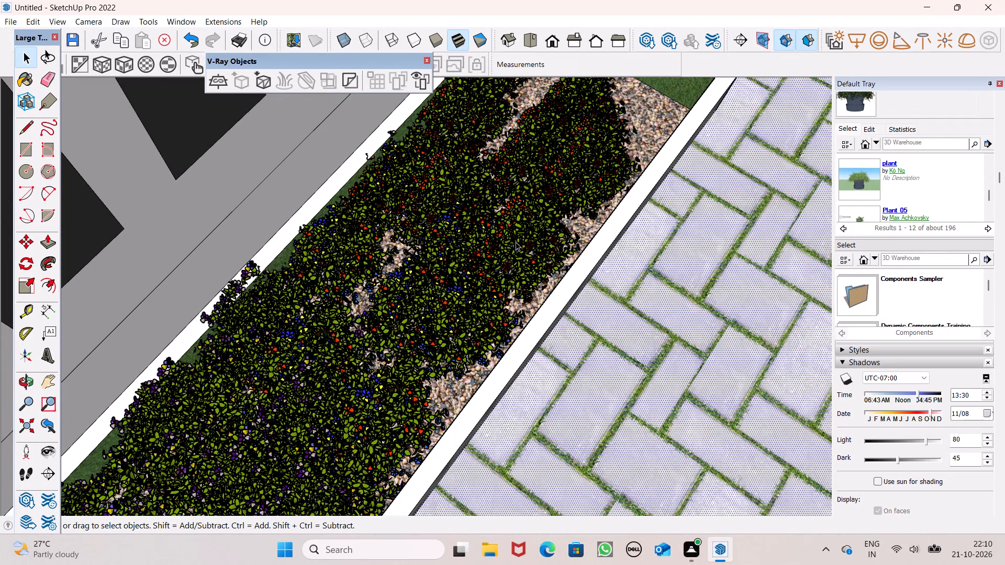
click(522, 253)
scroll(523, 255, down, 12)
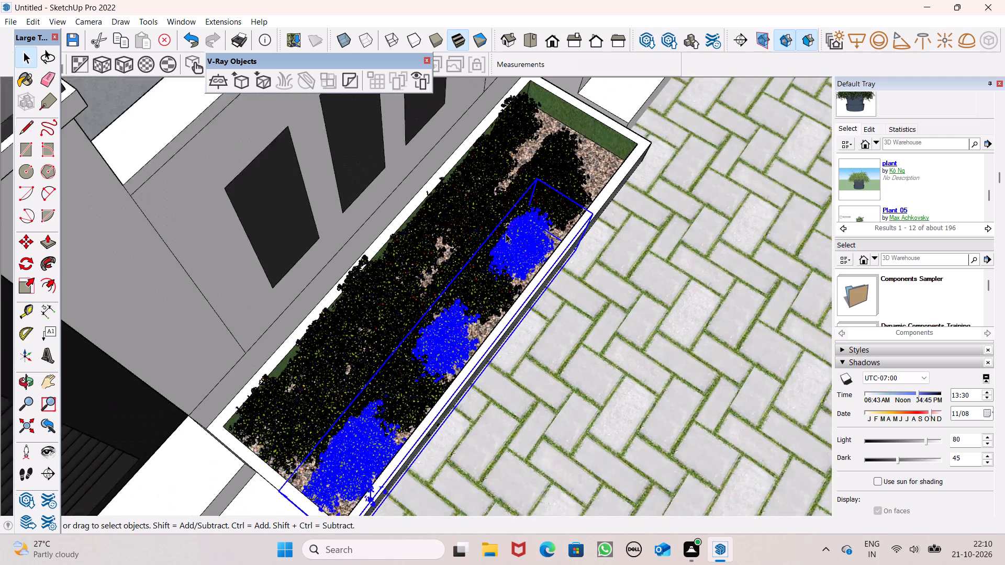
scroll(506, 234, down, 5)
middle_drag(551, 238, 336, 292)
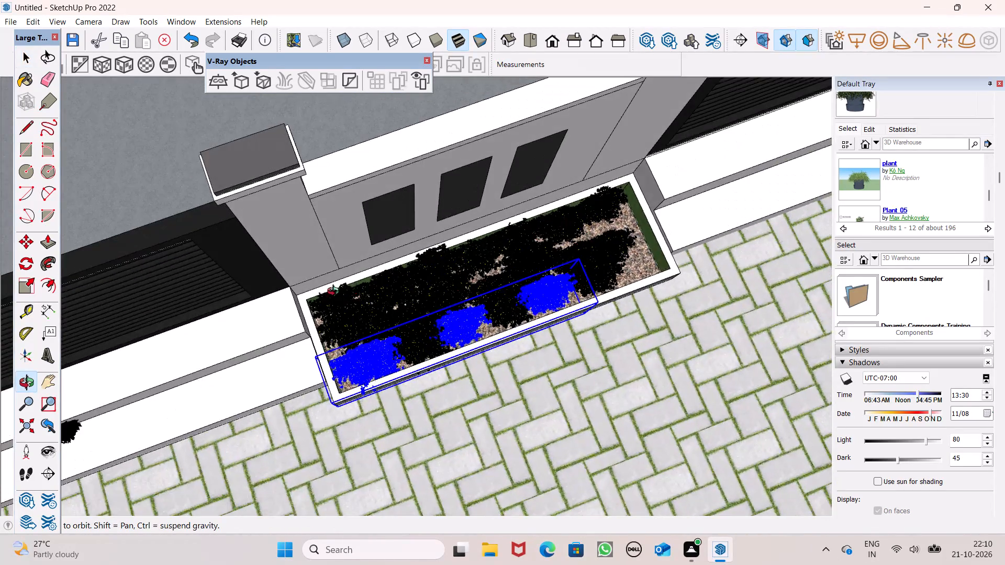
middle_drag(336, 292, 231, 287)
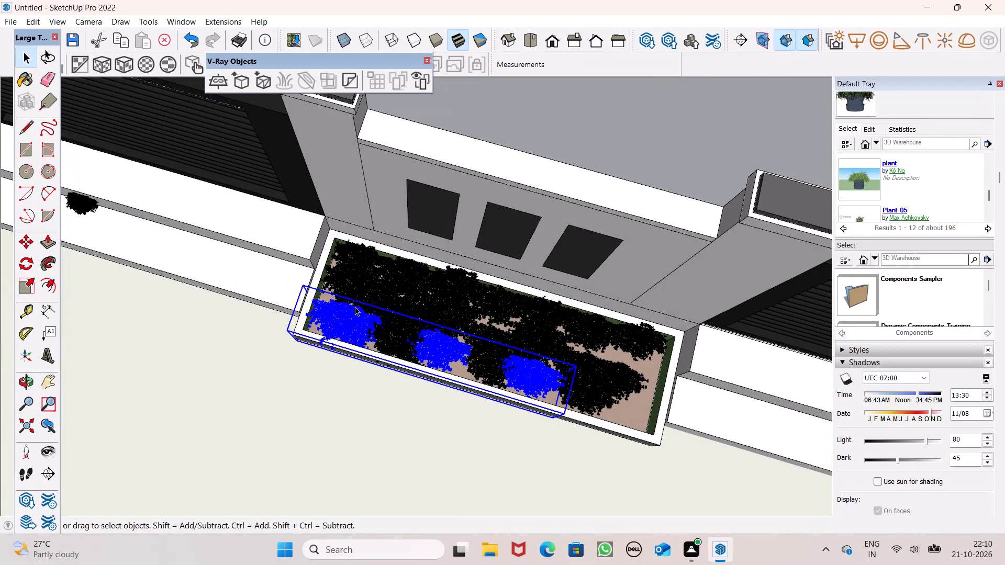
key(m)
key(Return)
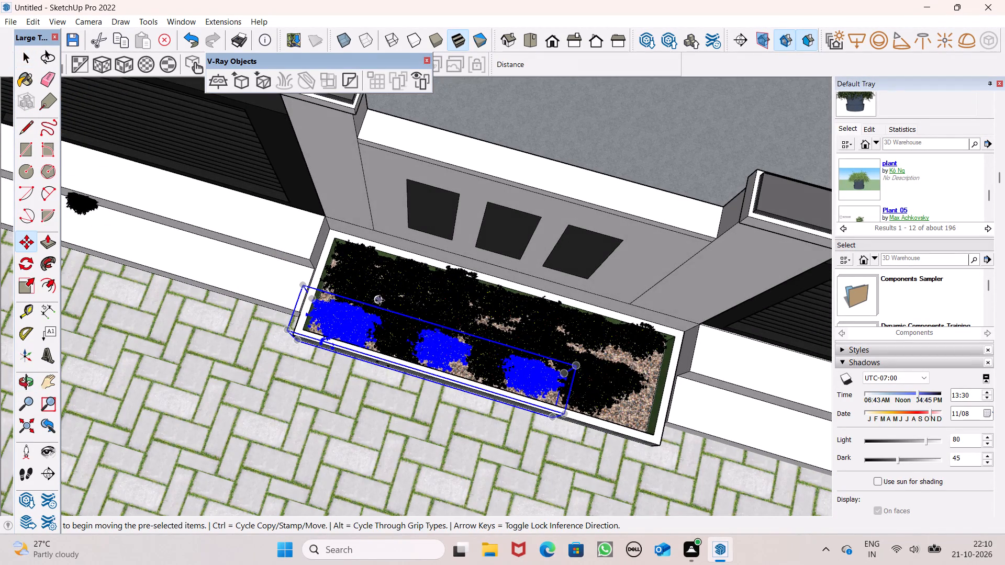
scroll(379, 300, down, 2)
scroll(595, 433, up, 7)
scroll(528, 381, up, 2)
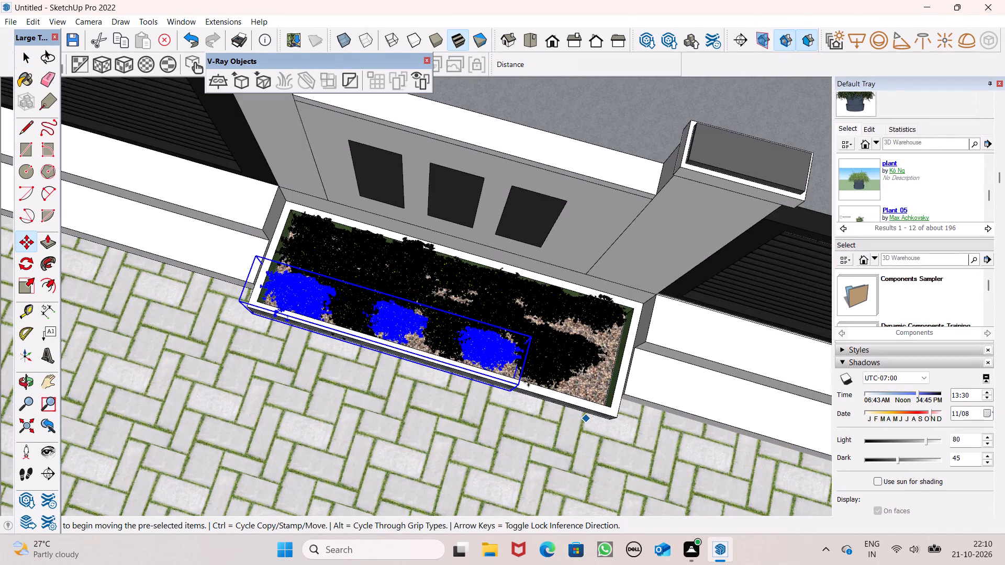
scroll(528, 381, up, 4)
scroll(517, 376, down, 3)
middle_drag(573, 415, 569, 347)
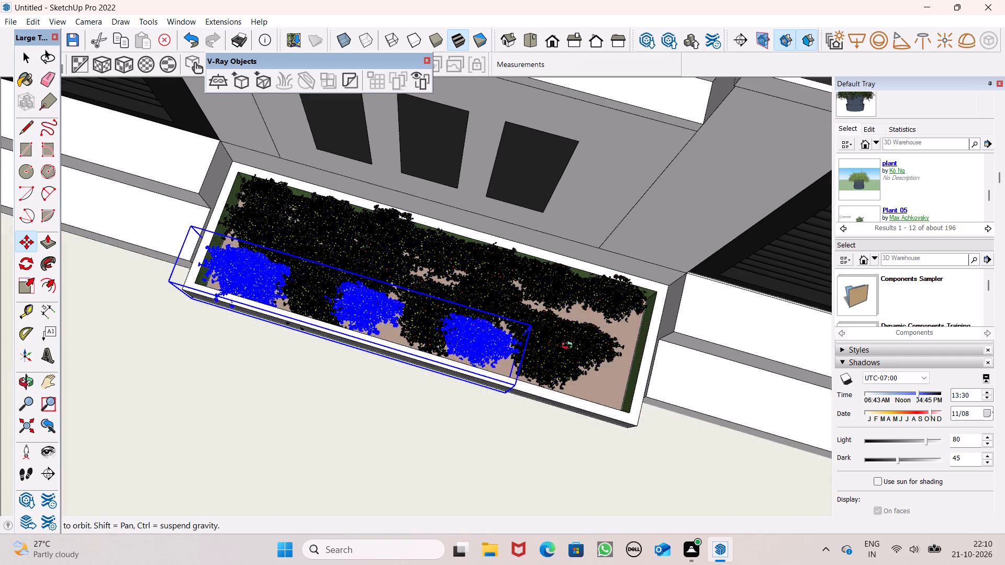
middle_drag(569, 347, 536, 353)
scroll(567, 388, up, 4)
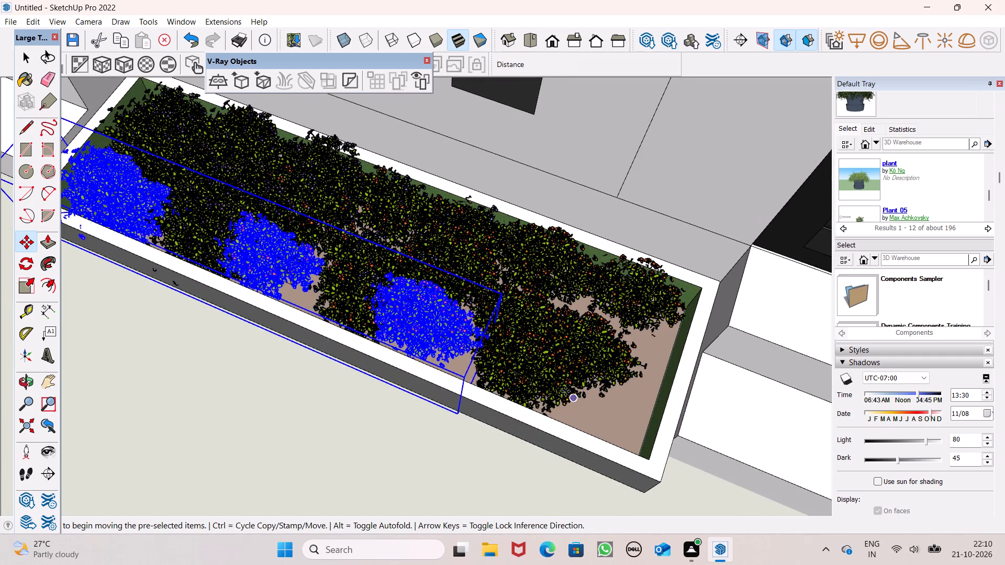
scroll(509, 371, down, 1)
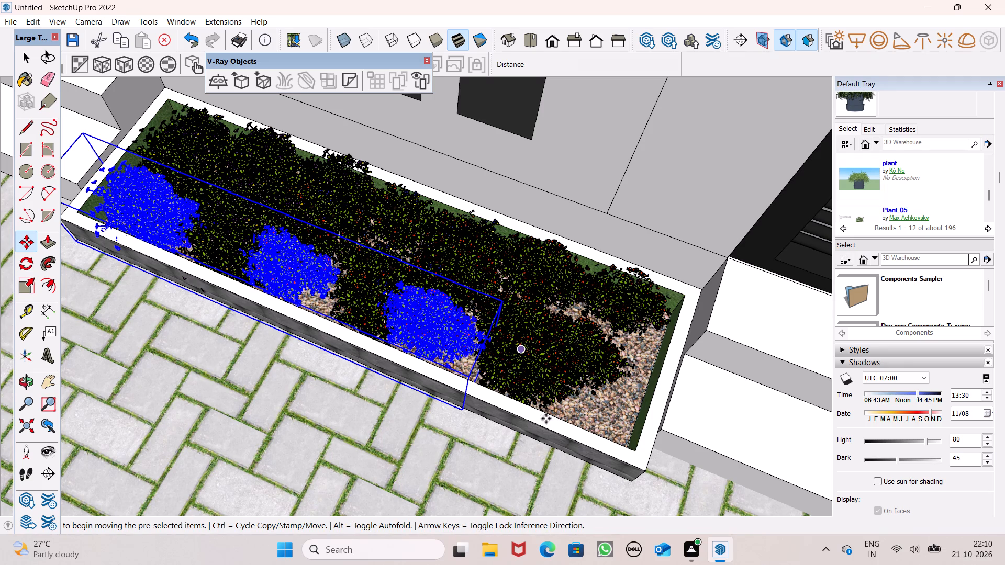
scroll(519, 378, down, 1)
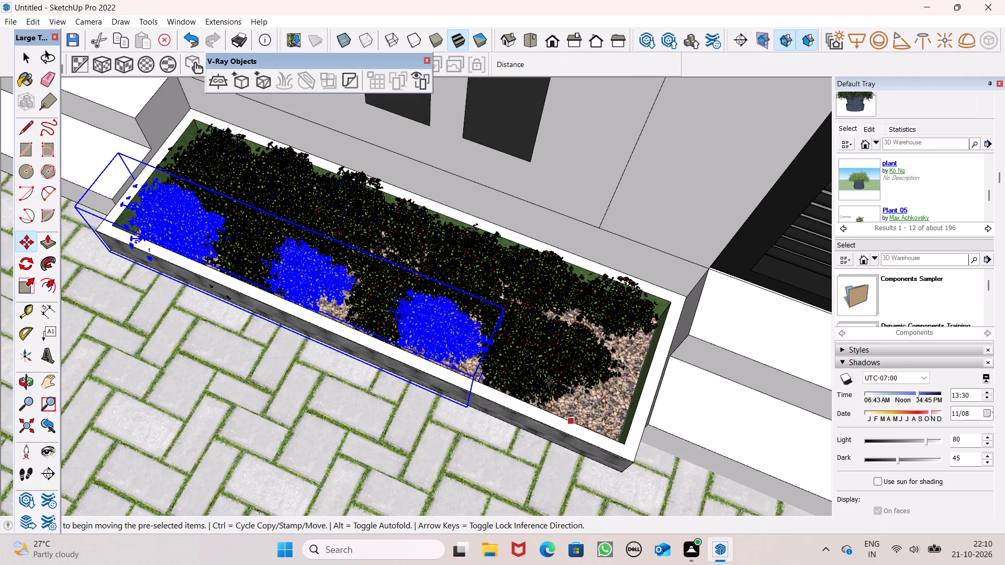
scroll(549, 381, down, 1)
middle_drag(576, 444, 607, 418)
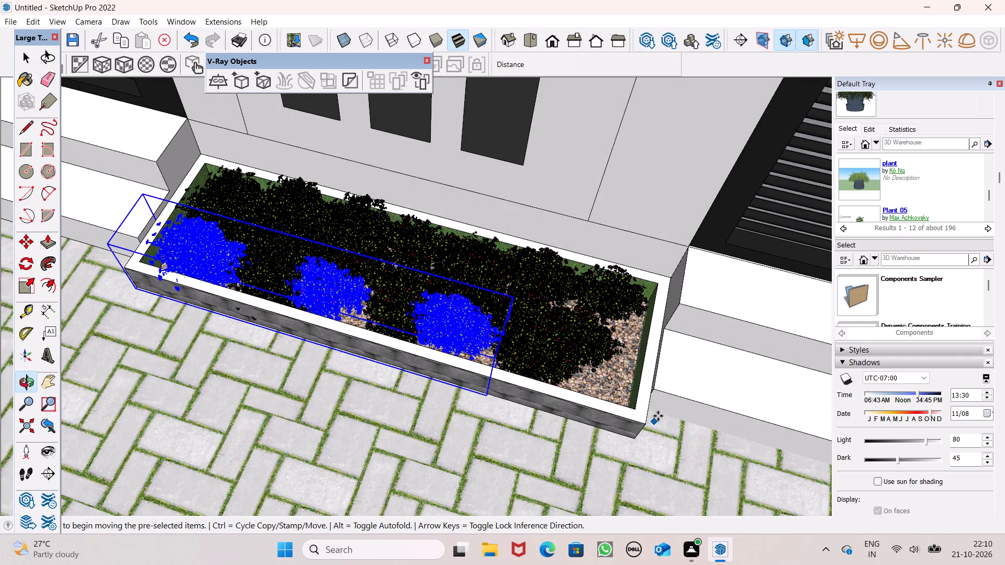
scroll(543, 394, up, 5)
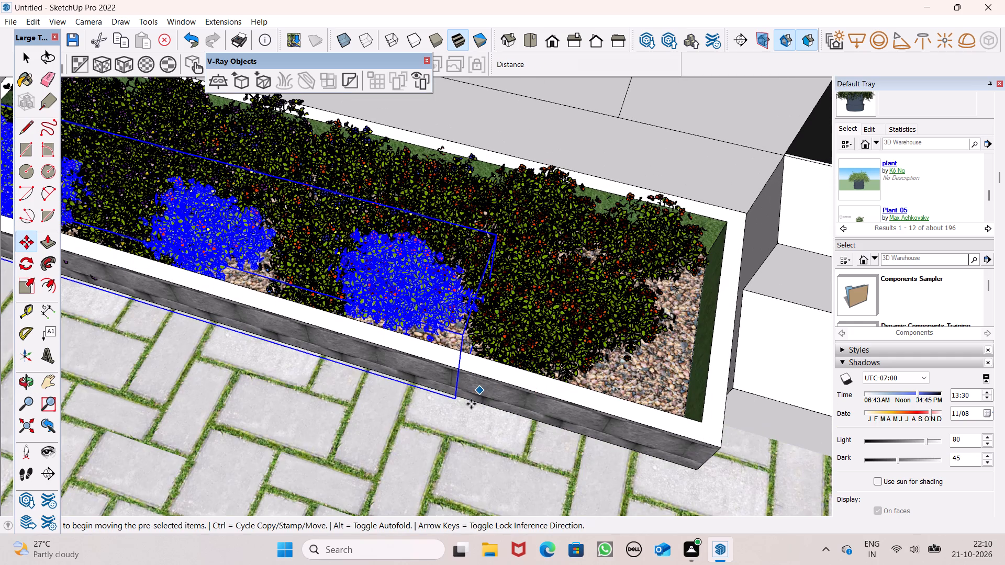
drag(455, 398, 607, 436)
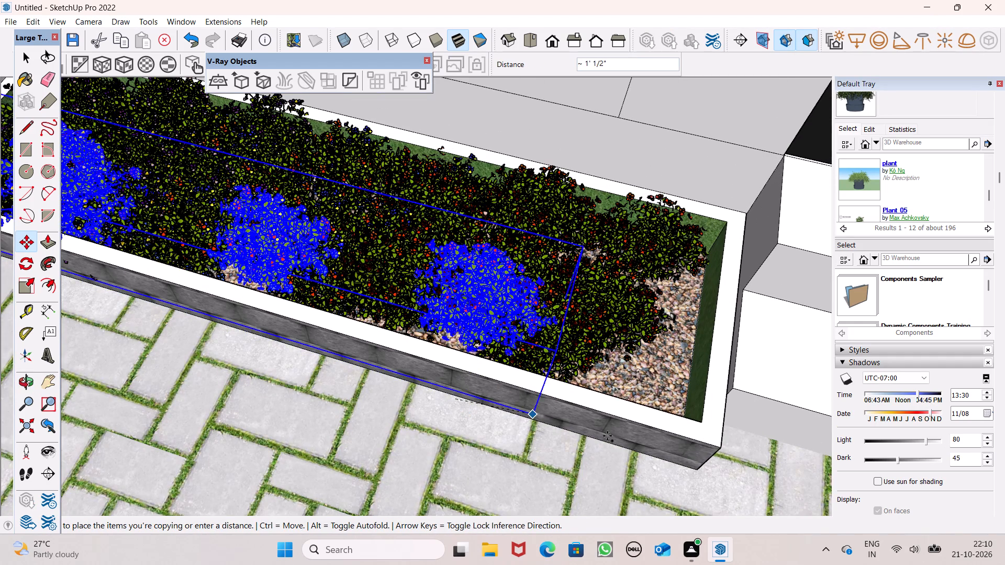
drag(607, 436, 709, 486)
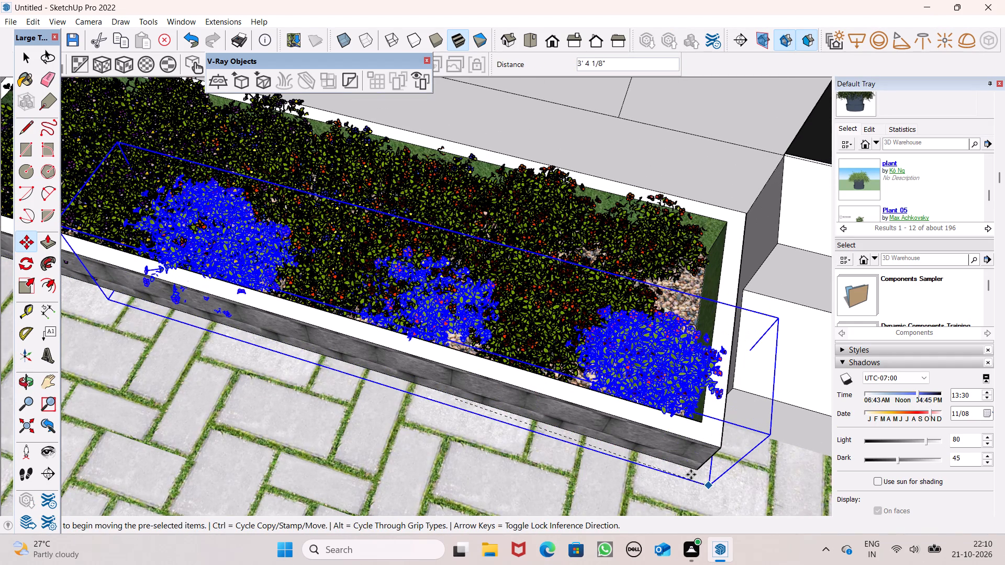
Clear the shrub selection and examine the copied row's fit against the end rim and the remaining pebble gaps.
scroll(552, 389, down, 2)
middle_drag(610, 423, 507, 339)
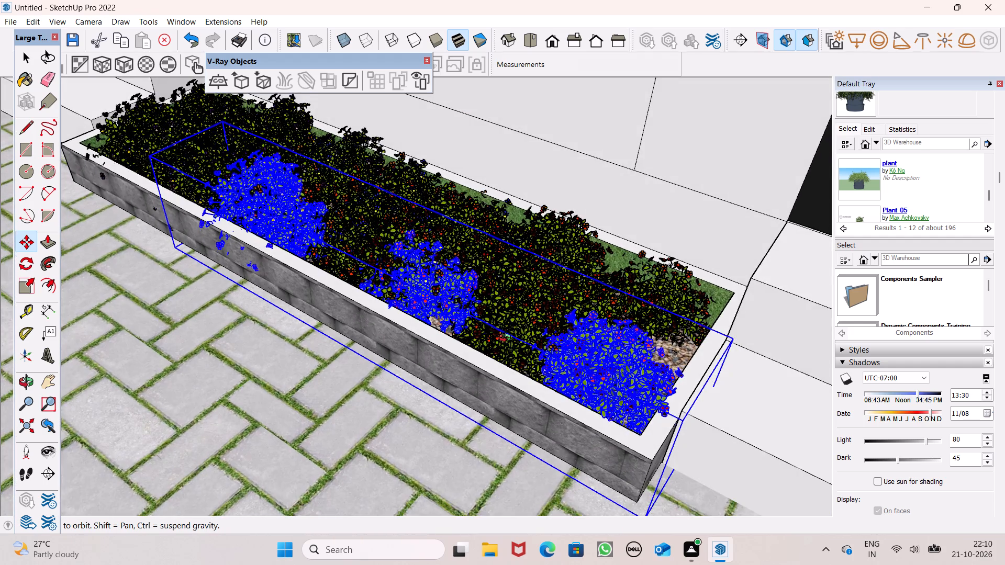
middle_drag(507, 339, 195, 317)
drag(225, 314, 195, 317)
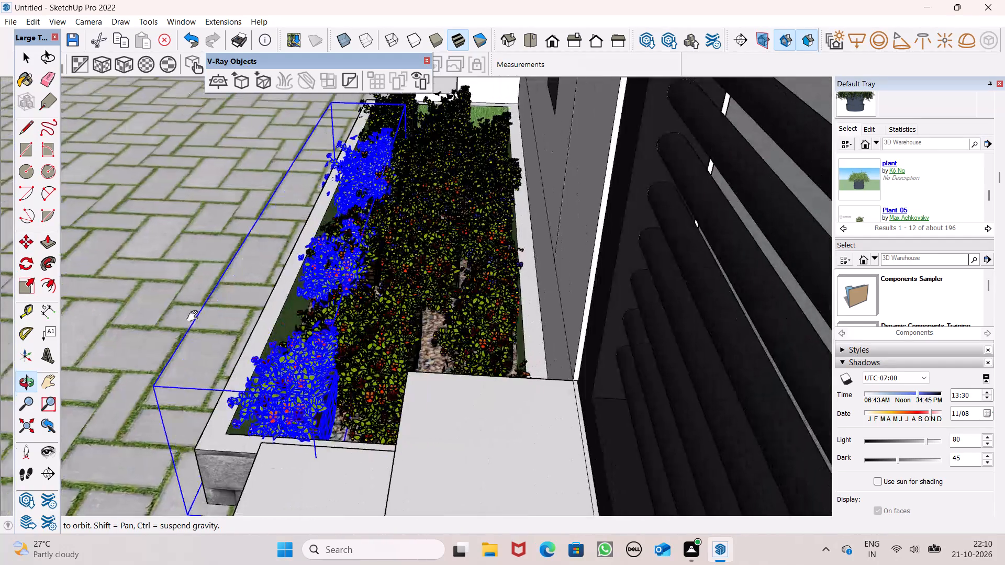
drag(195, 317, 195, 319)
middle_drag(195, 317, 293, 329)
drag(208, 325, 245, 329)
scroll(304, 335, down, 5)
key(space)
click(232, 320)
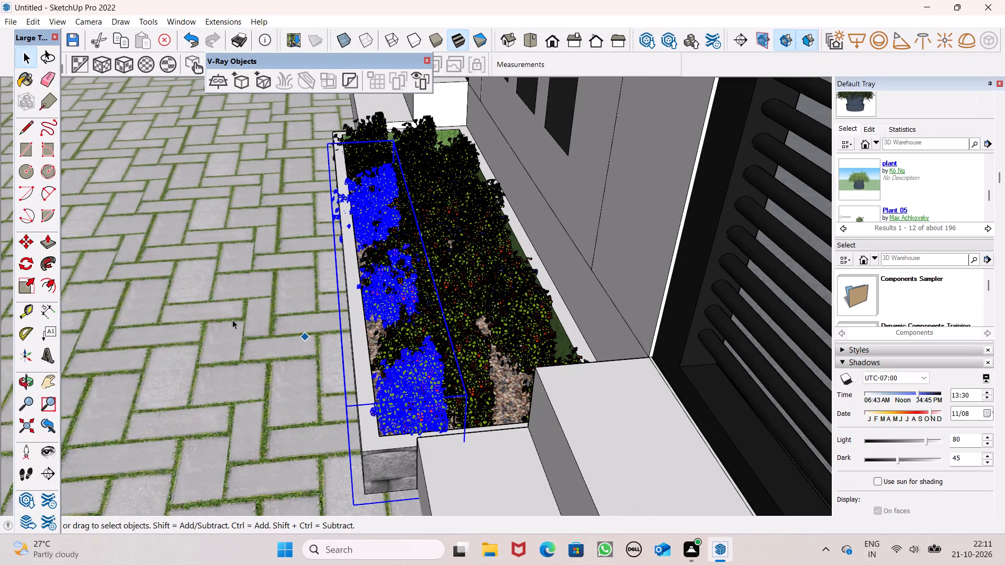
scroll(232, 319, down, 2)
middle_drag(308, 346, 374, 398)
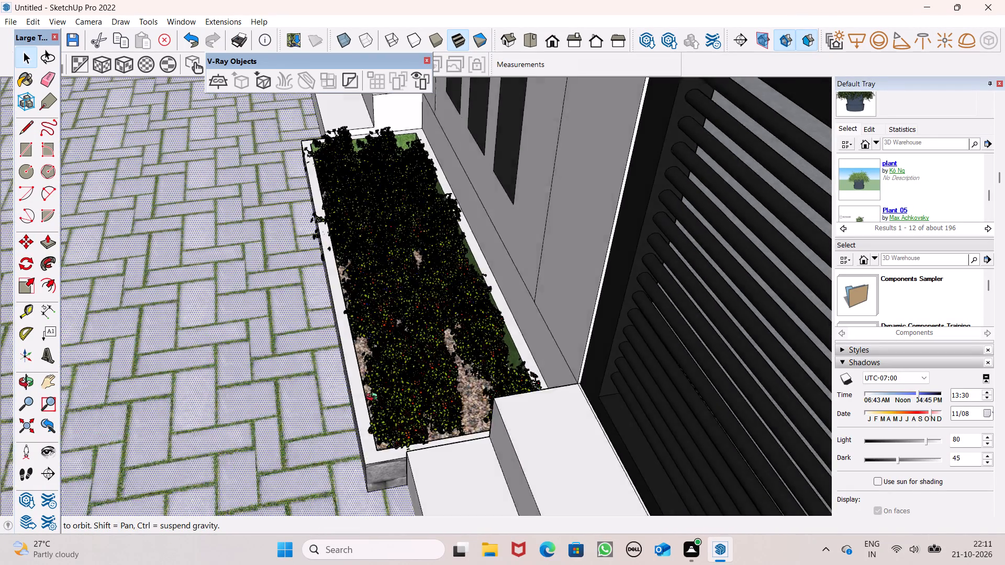
middle_drag(374, 398, 416, 415)
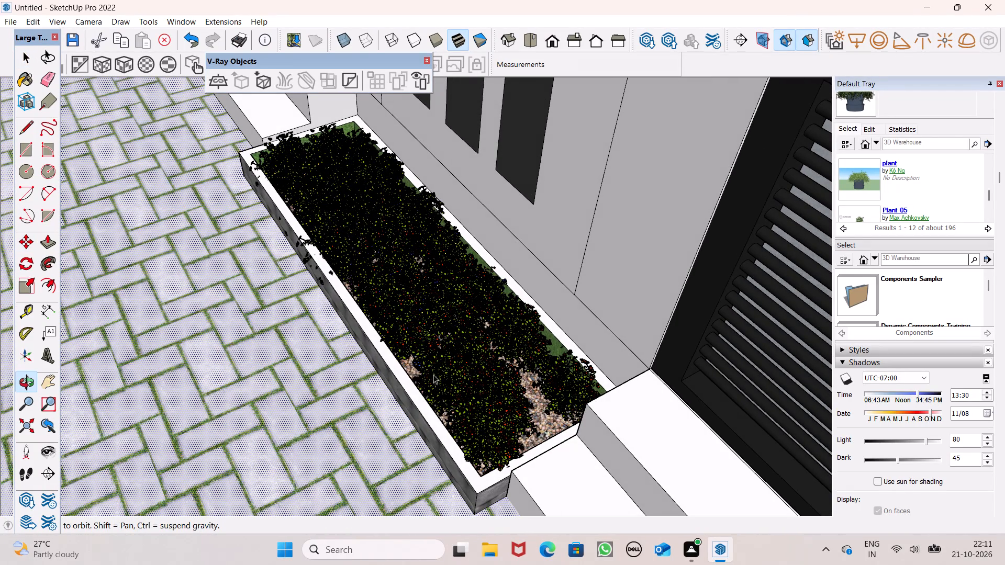
scroll(432, 369, down, 2)
middle_drag(424, 380, 425, 415)
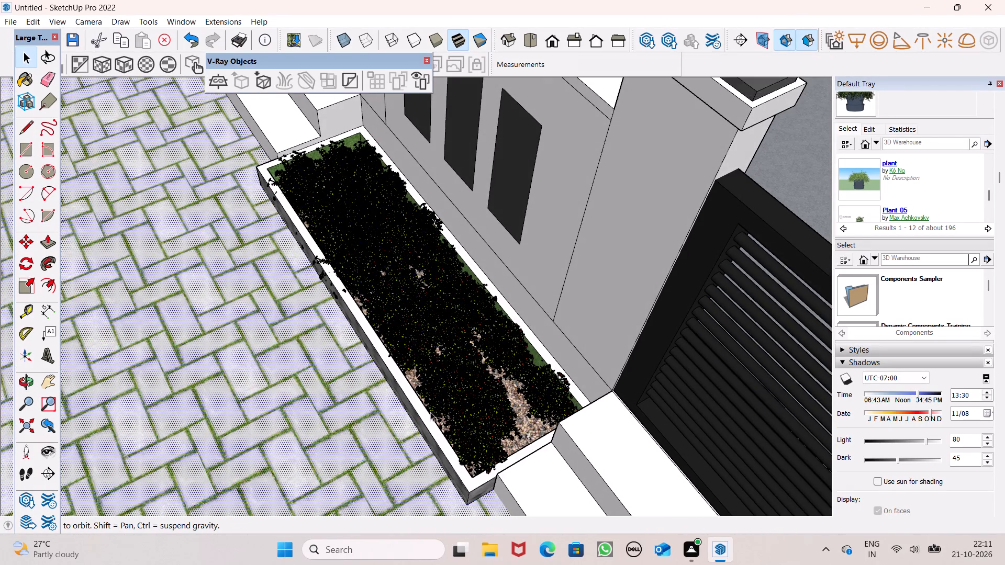
Copy the paving-side shrub row across the planter to the bare pebble strip between the middle and wall-side rows.
scroll(476, 402, up, 6)
click(456, 389)
scroll(446, 387, up, 5)
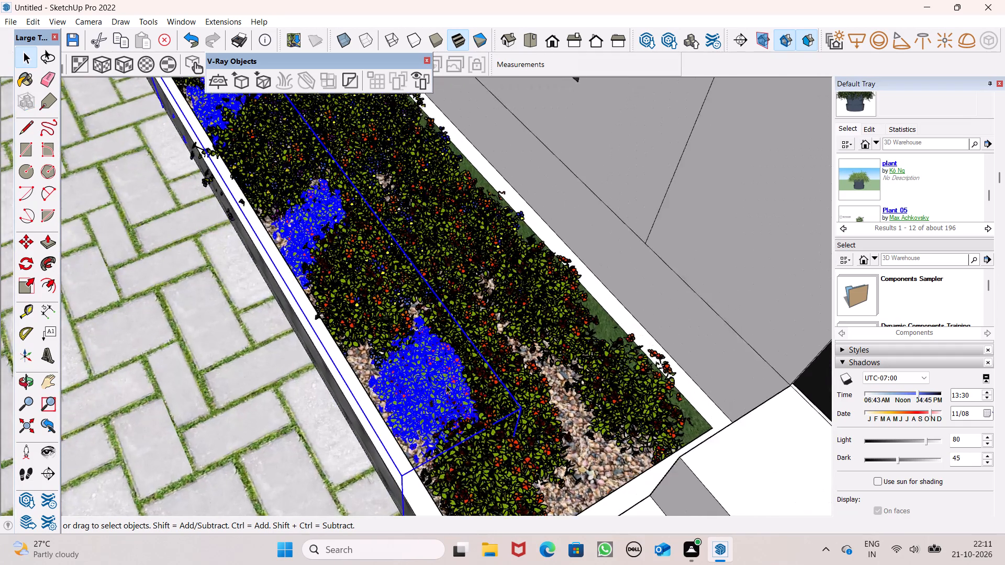
scroll(446, 385, up, 2)
scroll(454, 387, down, 1)
key(m)
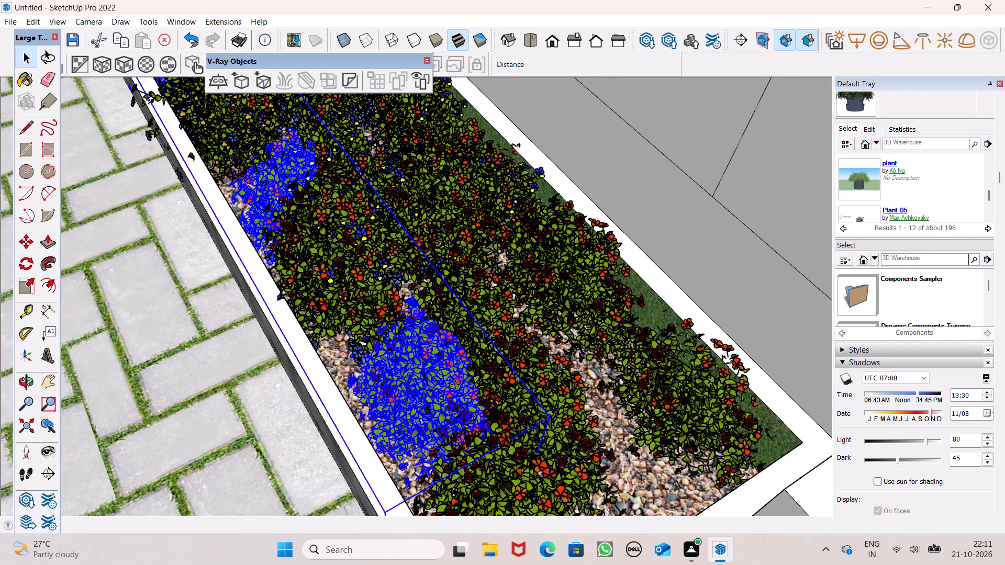
key(Return)
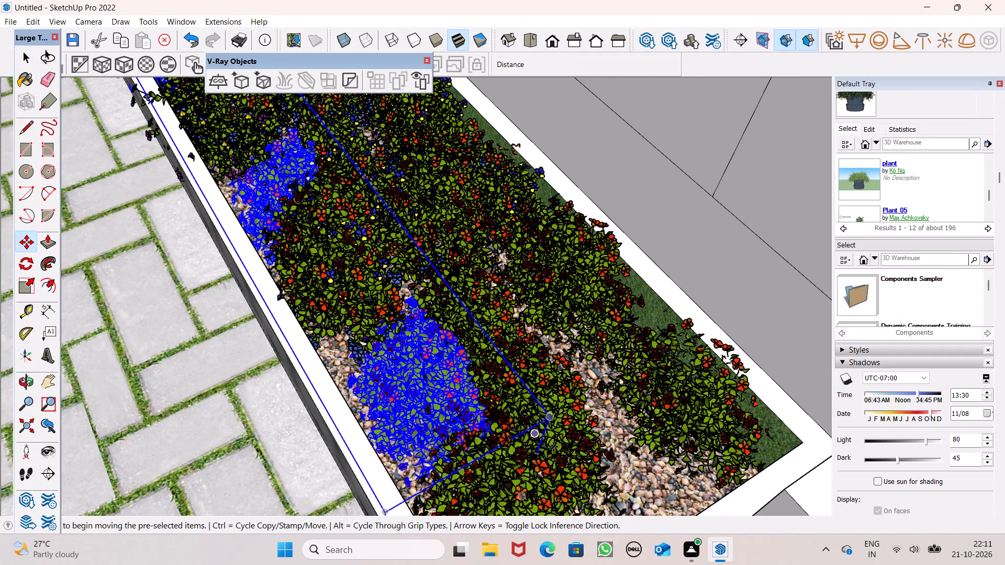
scroll(590, 435, down, 1)
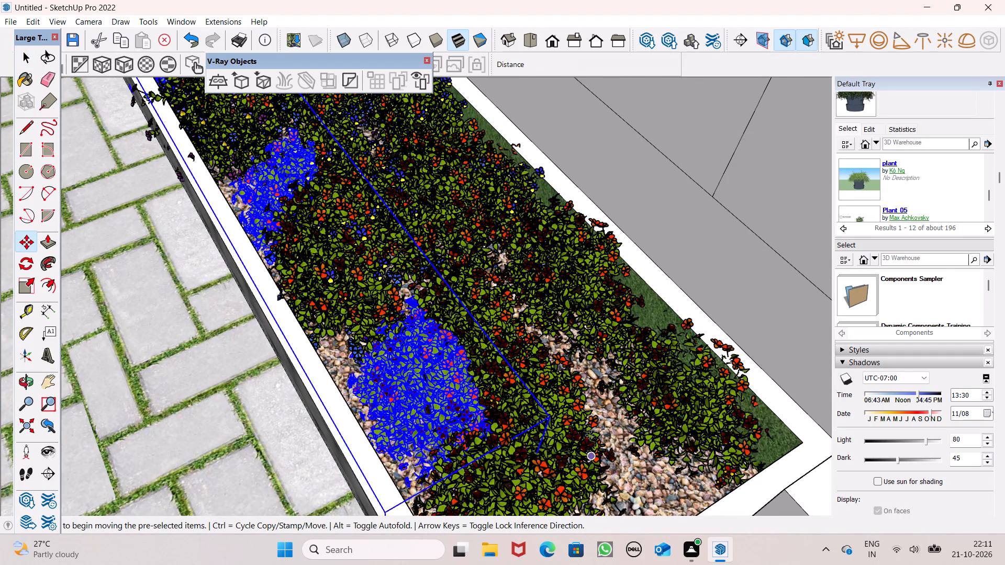
scroll(590, 435, down, 1)
middle_drag(588, 464, 476, 348)
scroll(432, 384, down, 5)
middle_drag(453, 451, 499, 453)
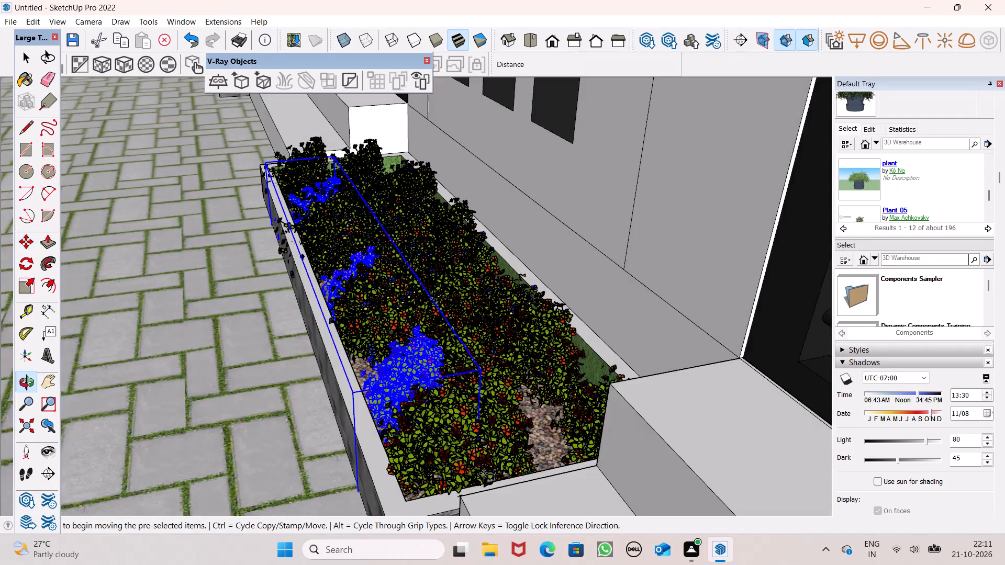
scroll(481, 475, up, 14)
middle_drag(487, 443, 439, 516)
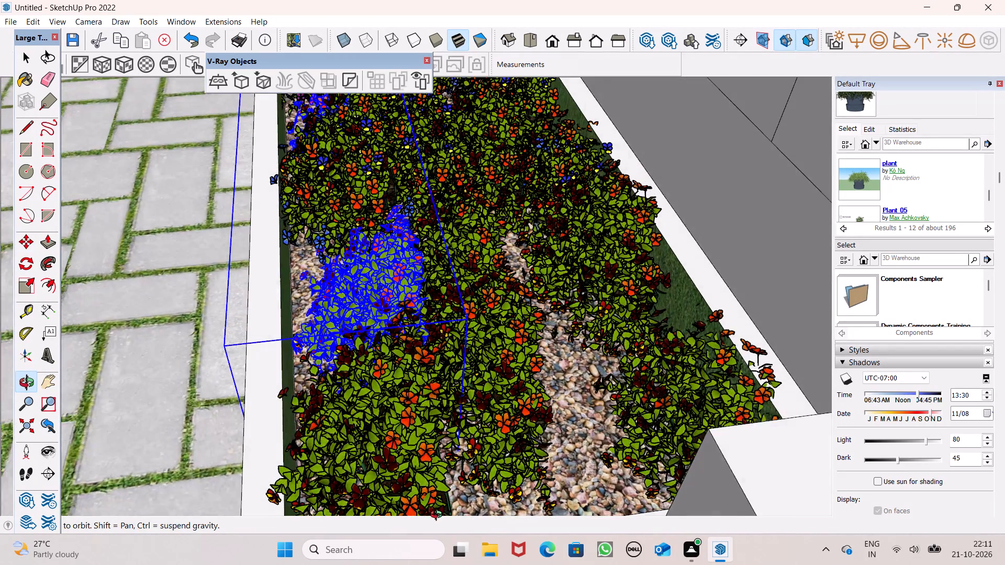
middle_drag(439, 516, 435, 555)
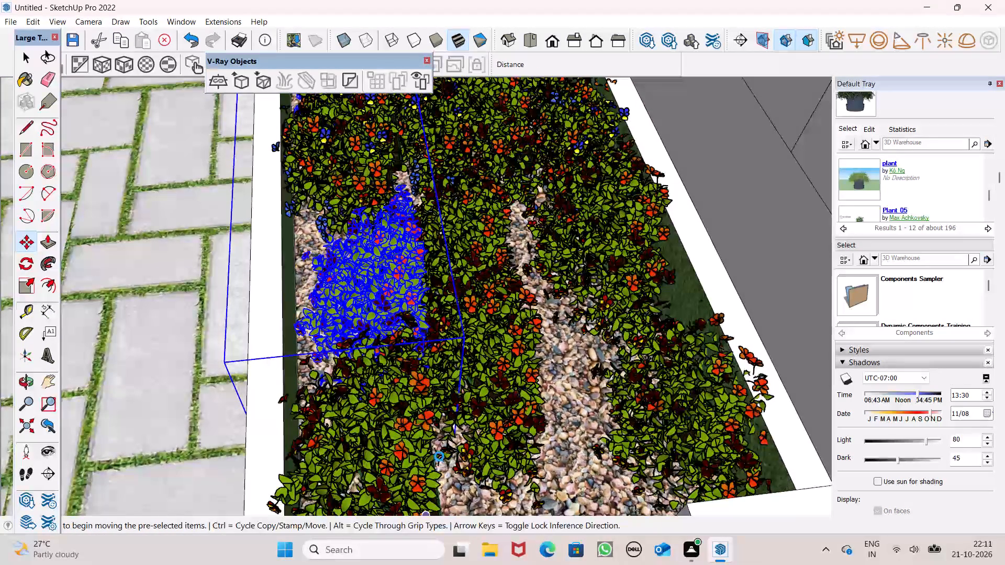
scroll(460, 454, down, 13)
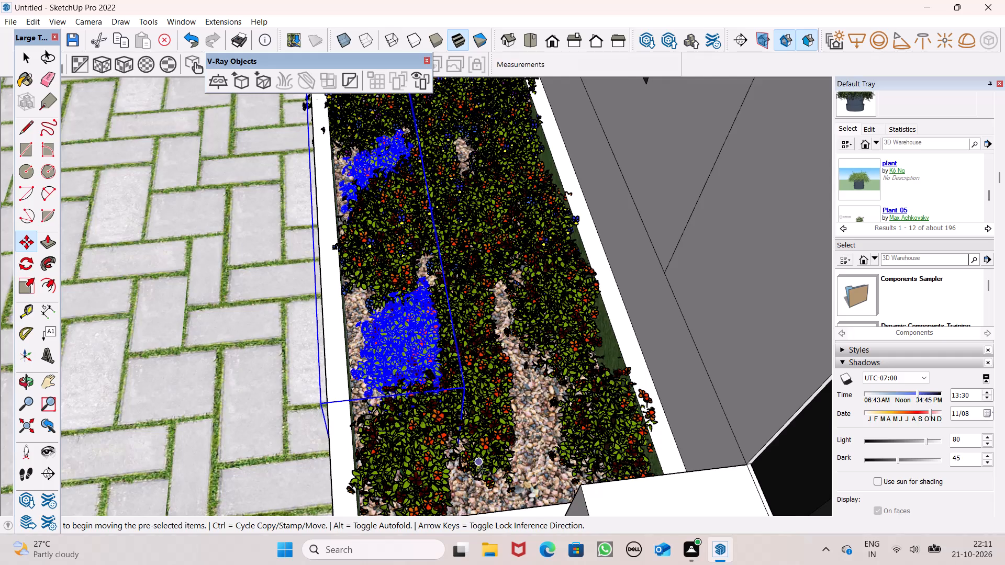
scroll(481, 470, down, 1)
scroll(443, 370, down, 3)
middle_drag(450, 404, 550, 450)
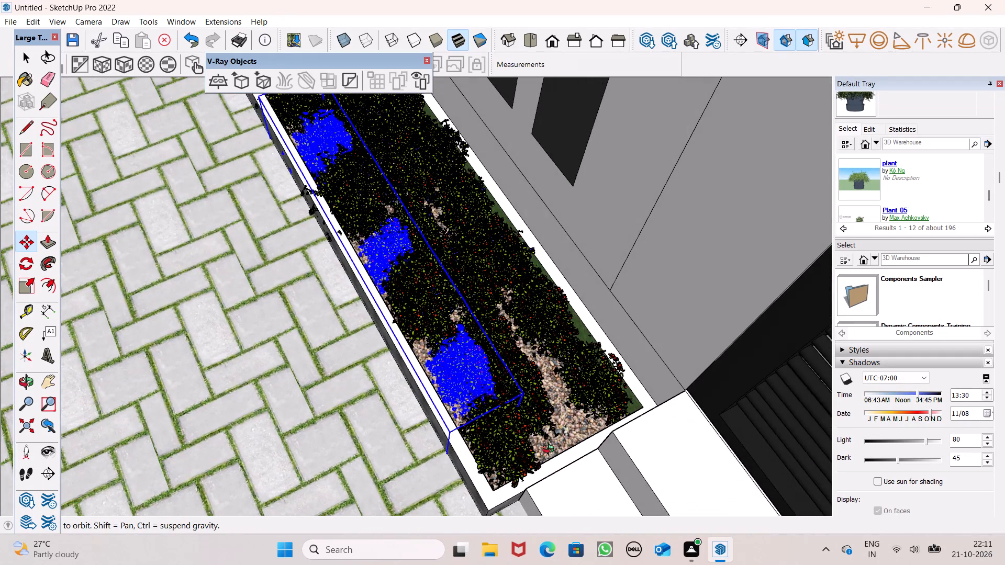
scroll(484, 378, down, 5)
middle_drag(476, 399, 535, 420)
scroll(511, 376, up, 6)
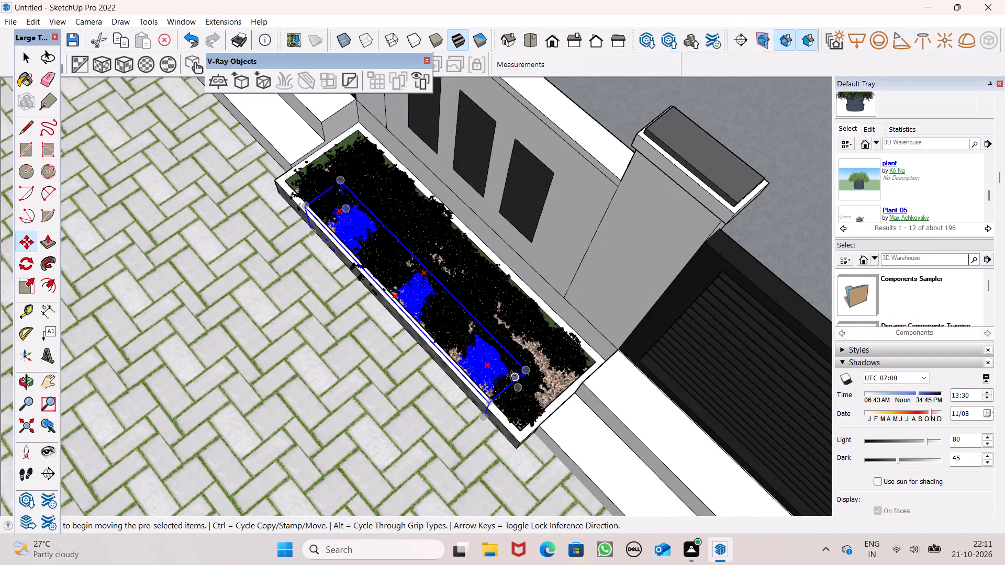
scroll(543, 393, up, 8)
middle_drag(534, 404, 442, 391)
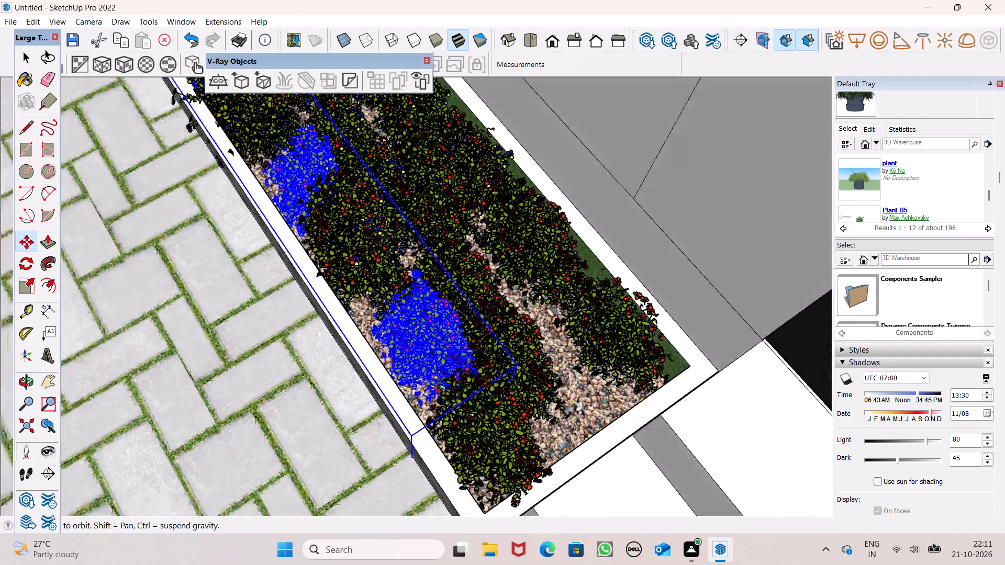
middle_drag(442, 391, 325, 277)
scroll(427, 398, up, 4)
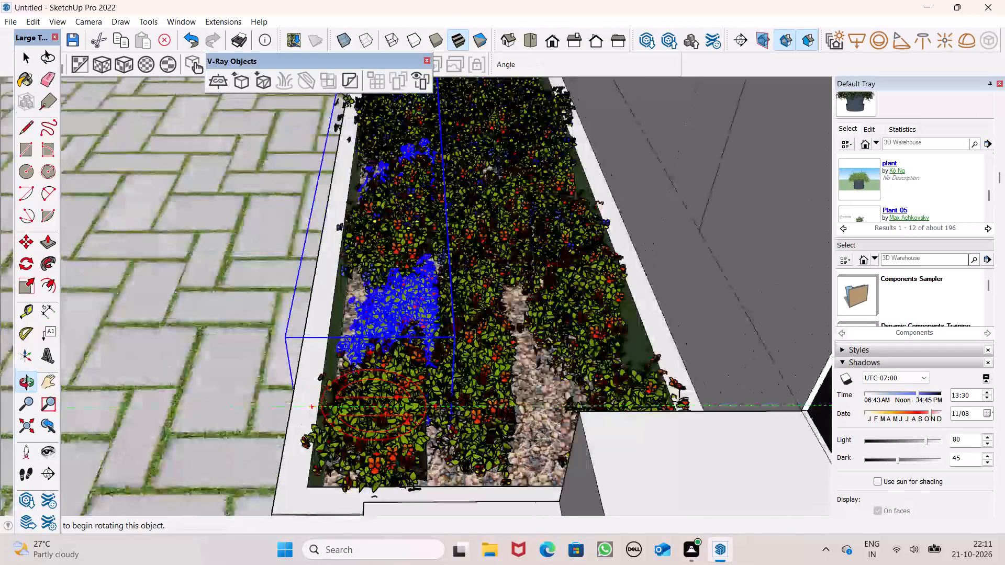
scroll(440, 410, up, 1)
drag(453, 438, 452, 438)
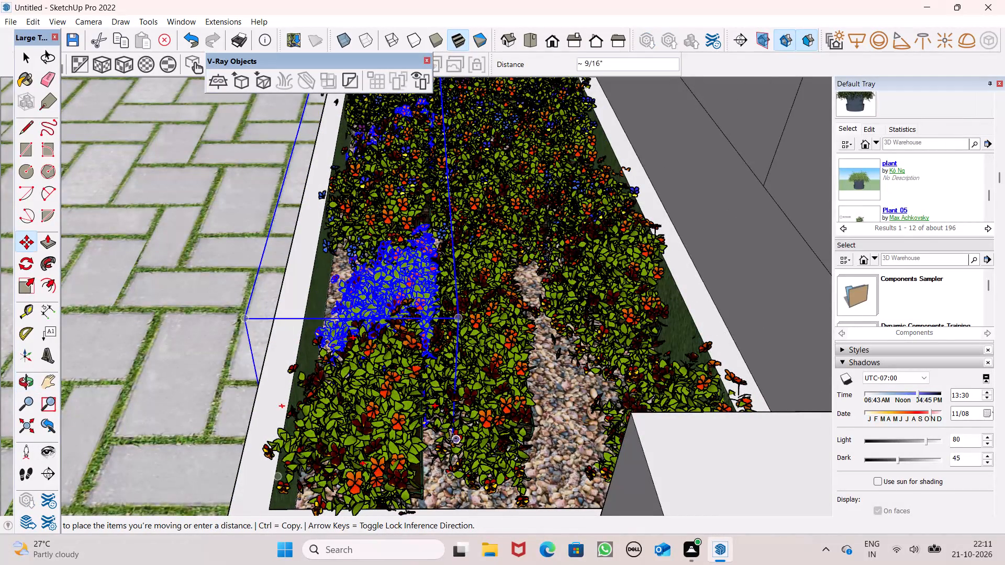
drag(452, 438, 616, 470)
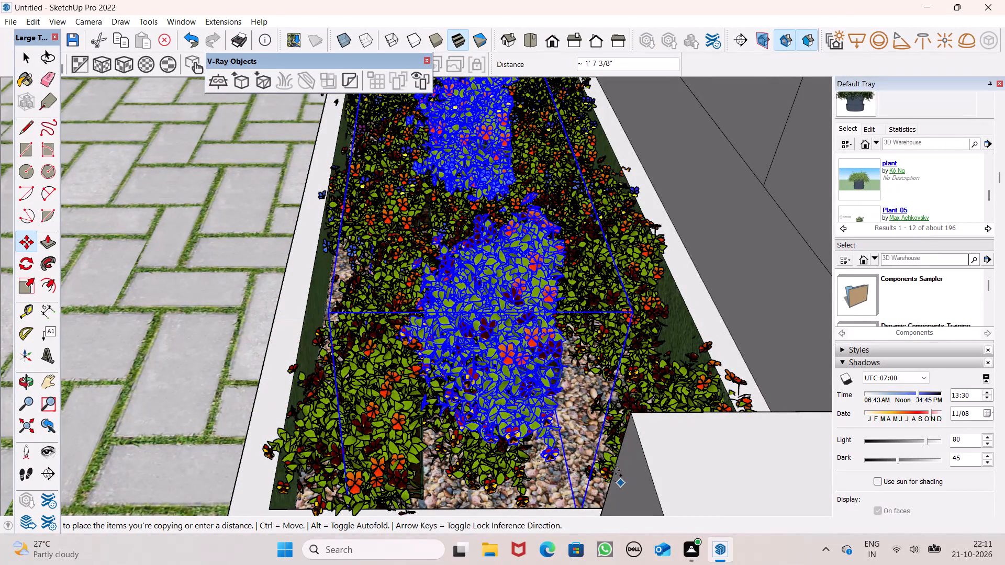
drag(616, 470, 636, 440)
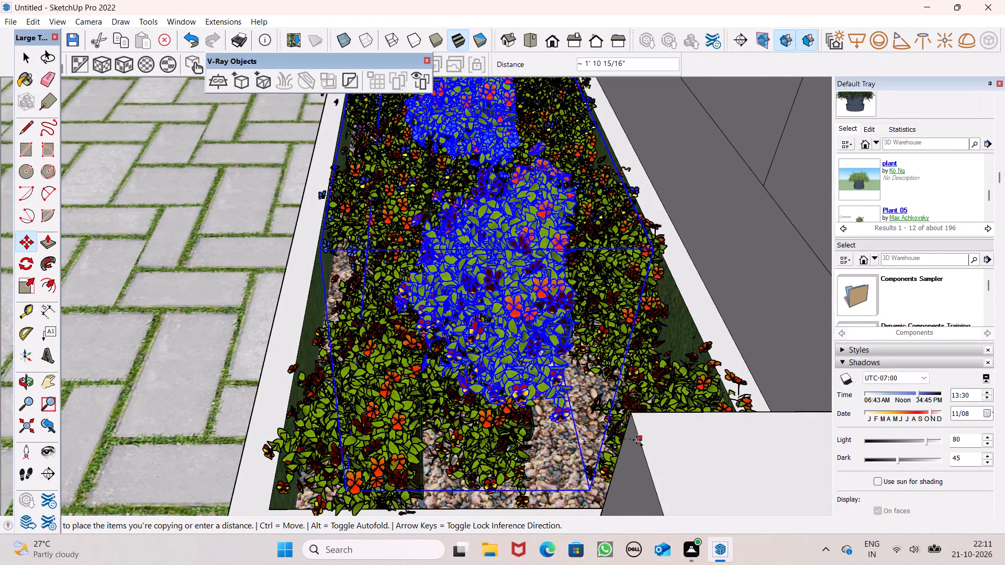
drag(636, 440, 609, 390)
Move the copied shrub row toward the planter's end rim to cover the remaining bare pebbles and clear the selection.
scroll(582, 409, up, 8)
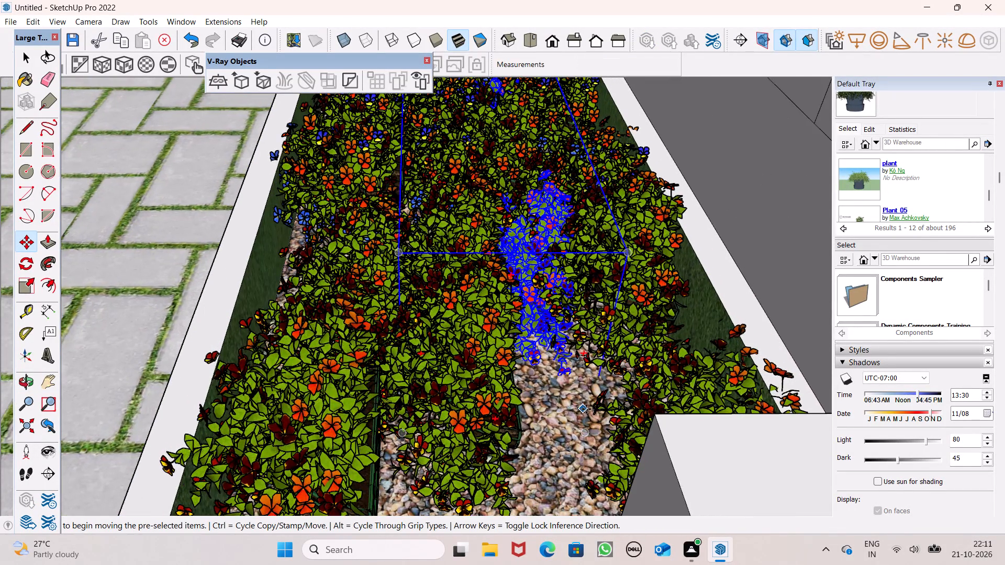
middle_drag(590, 408, 636, 362)
scroll(633, 359, up, 1)
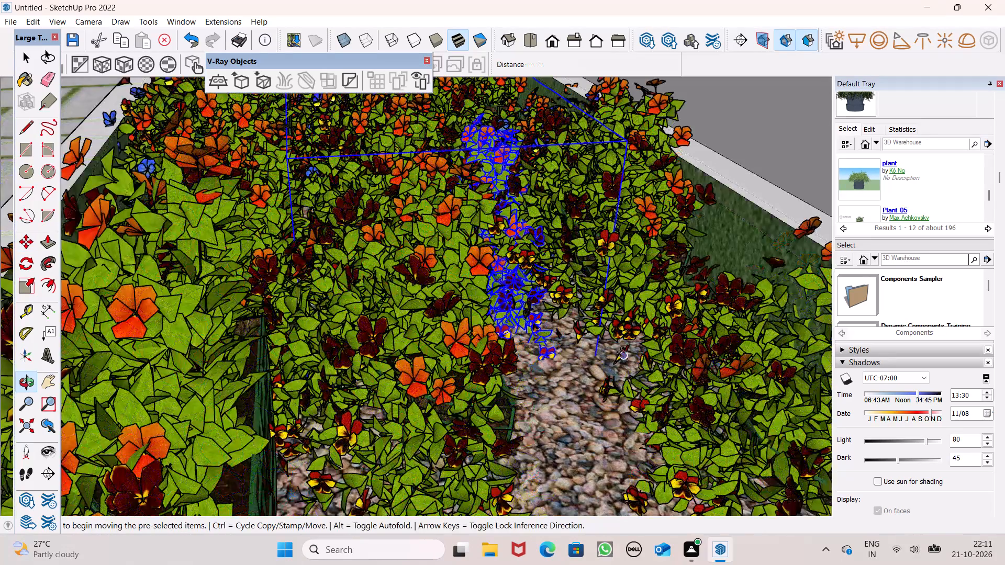
drag(596, 362, 770, 536)
scroll(674, 413, down, 18)
scroll(656, 408, down, 7)
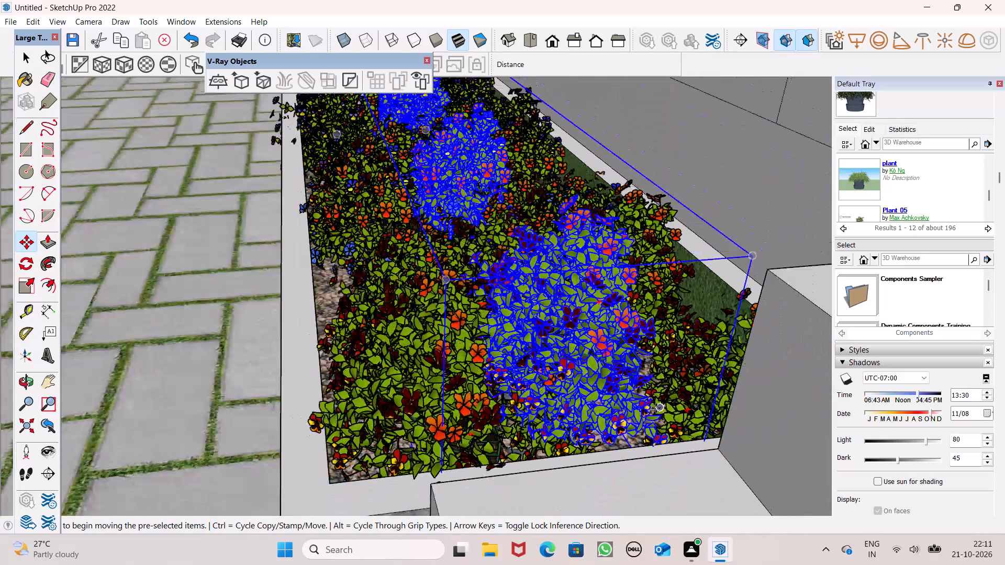
scroll(629, 388, down, 20)
scroll(605, 354, down, 20)
scroll(605, 354, down, 14)
key(space)
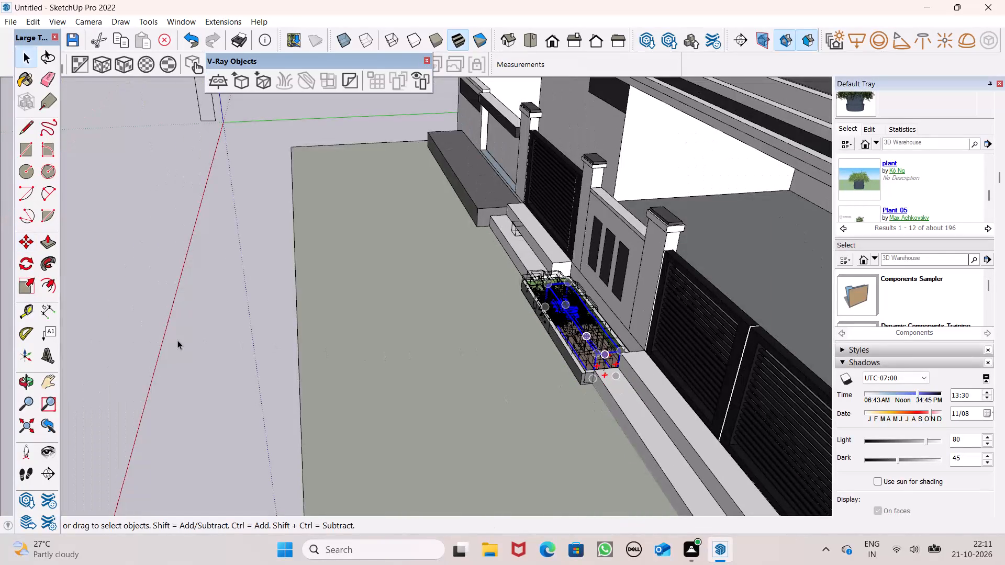
key(space)
click(198, 334)
Examine the planted bed from several angles for remaining pebble gaps between the shrub rows and the rims.
scroll(567, 317, up, 7)
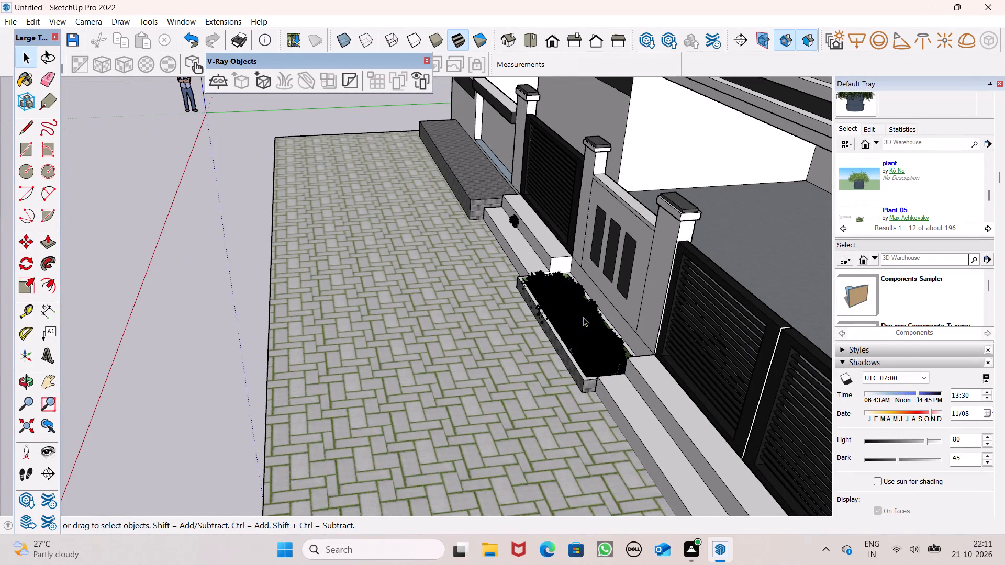
scroll(642, 313, up, 8)
scroll(549, 388, up, 14)
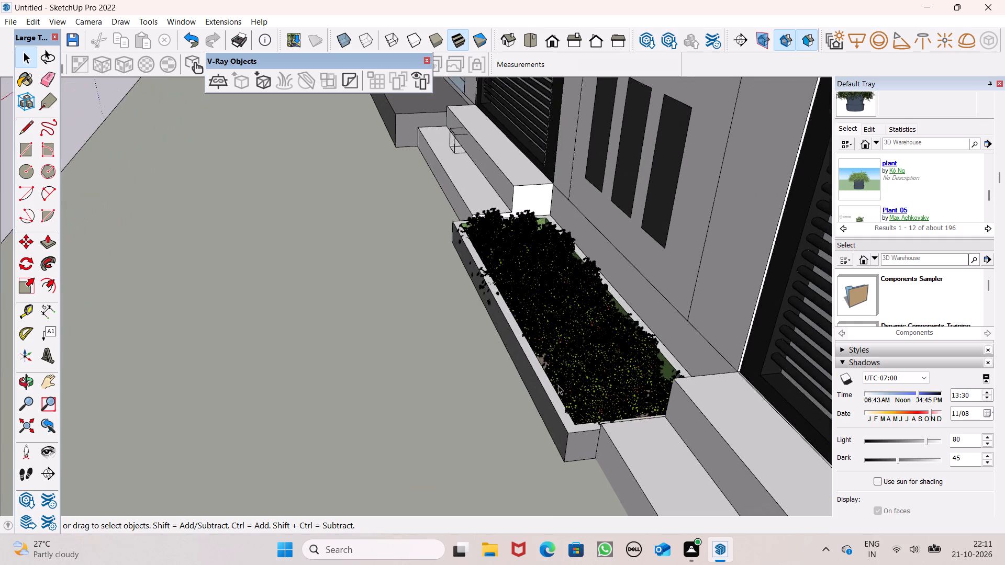
scroll(558, 385, up, 18)
scroll(523, 363, down, 8)
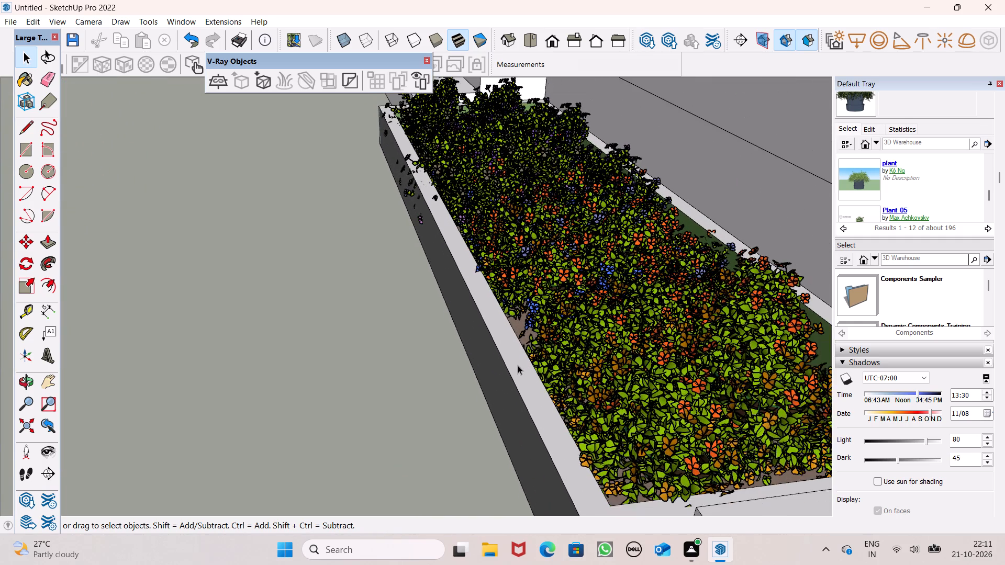
scroll(516, 357, down, 18)
middle_drag(521, 370, 347, 418)
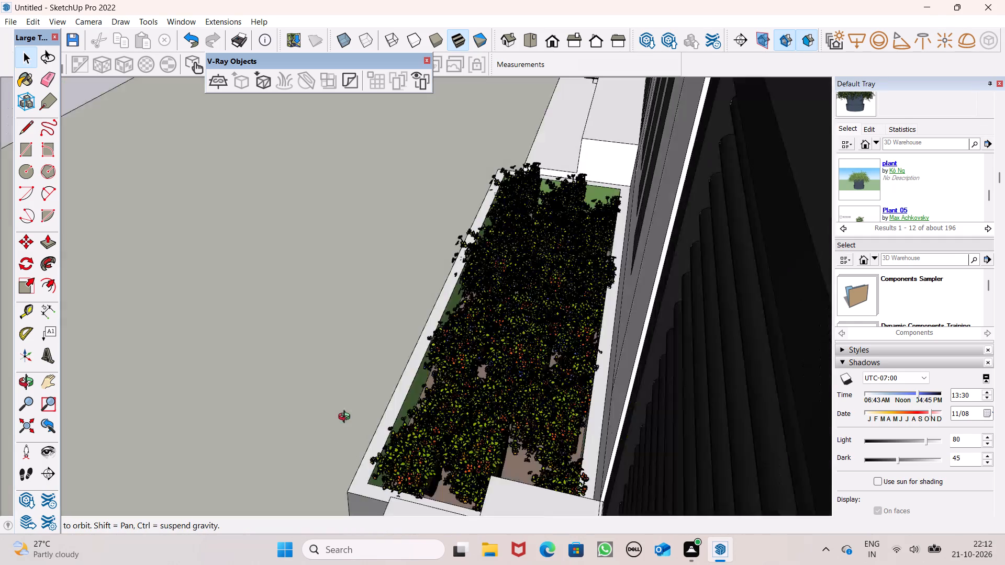
middle_drag(347, 418, 596, 523)
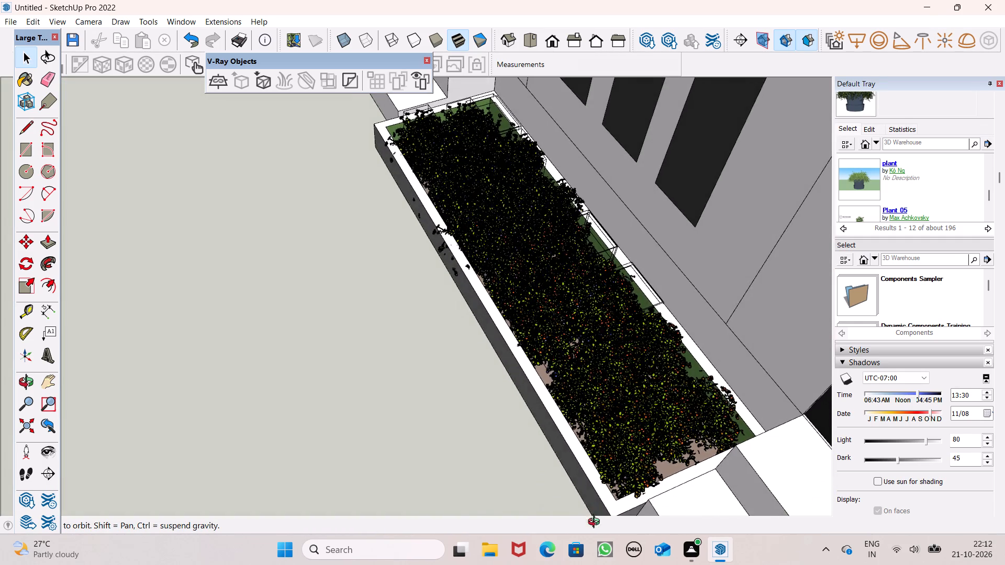
middle_drag(596, 523, 667, 515)
scroll(404, 387, down, 6)
scroll(310, 365, down, 6)
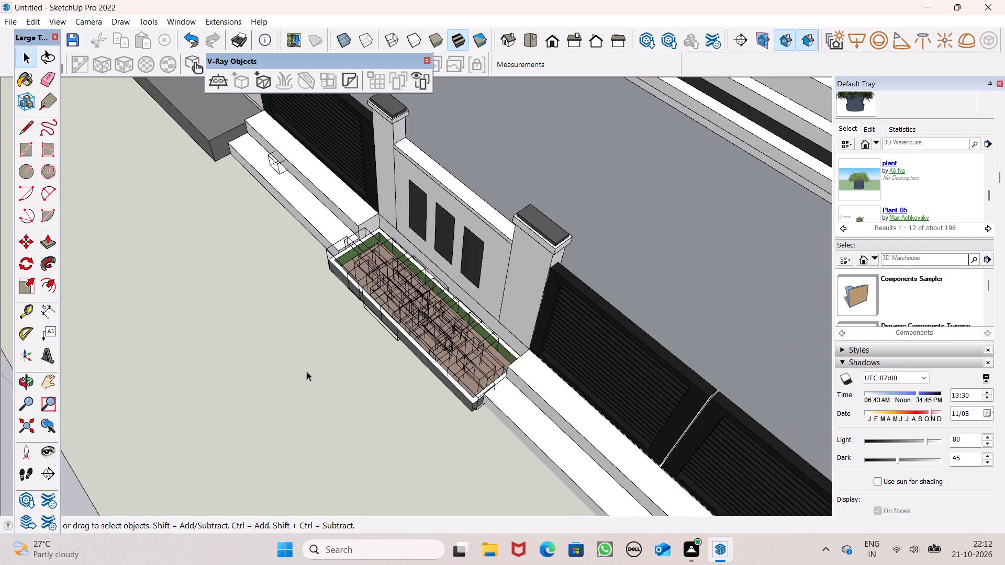
Shift the paving-side shrub row 13/16" toward the paving-side rim and about 2 1/4" along the planter, away from the pebbled end.
middle_drag(307, 390, 565, 444)
scroll(495, 394, up, 7)
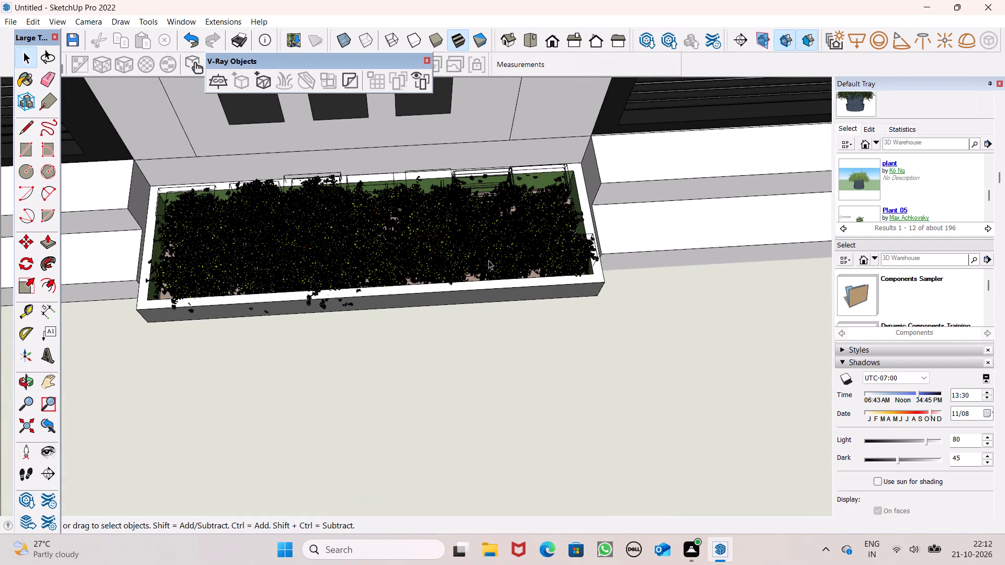
scroll(475, 216, up, 8)
scroll(590, 193, up, 11)
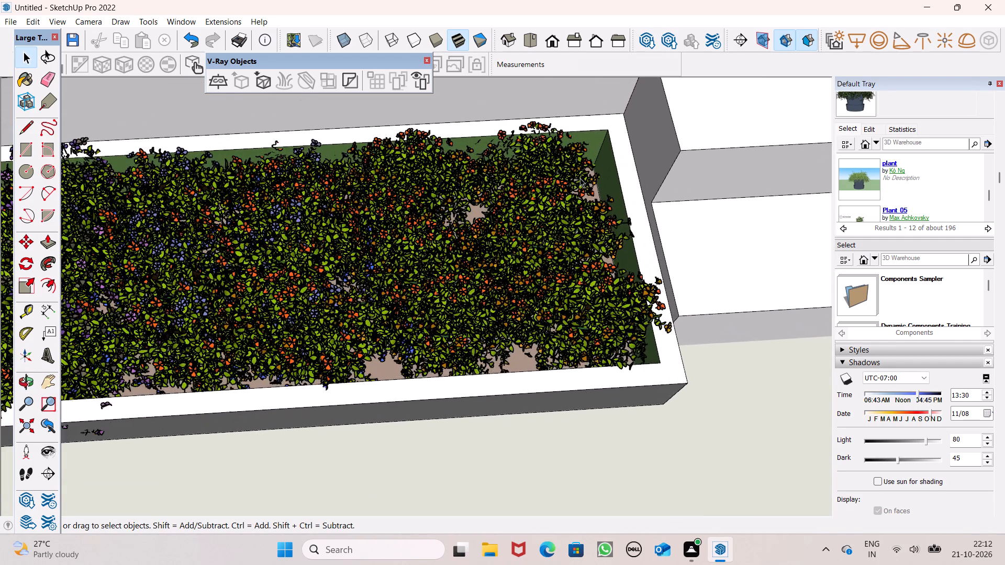
scroll(580, 178, up, 4)
scroll(504, 218, down, 6)
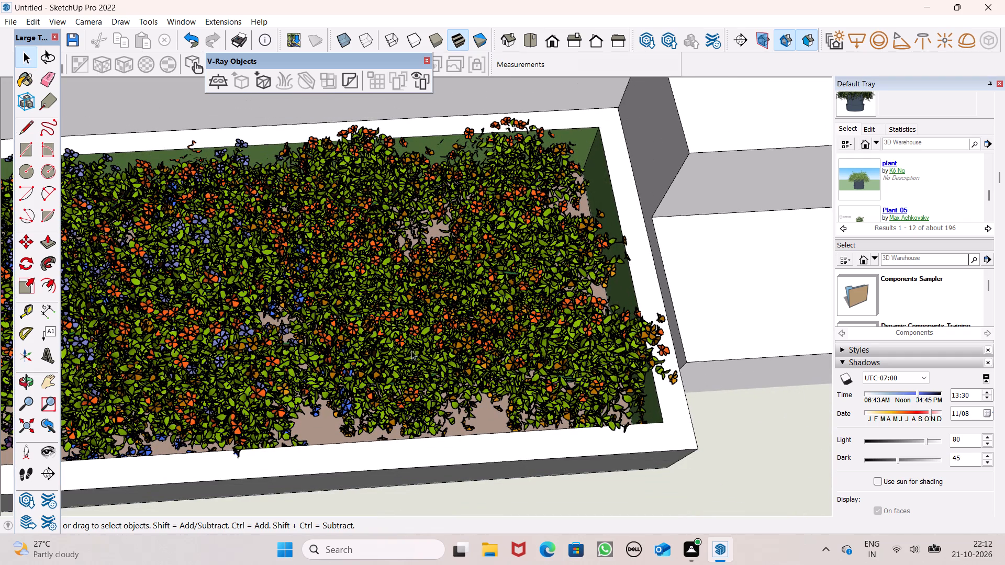
click(374, 375)
key(m)
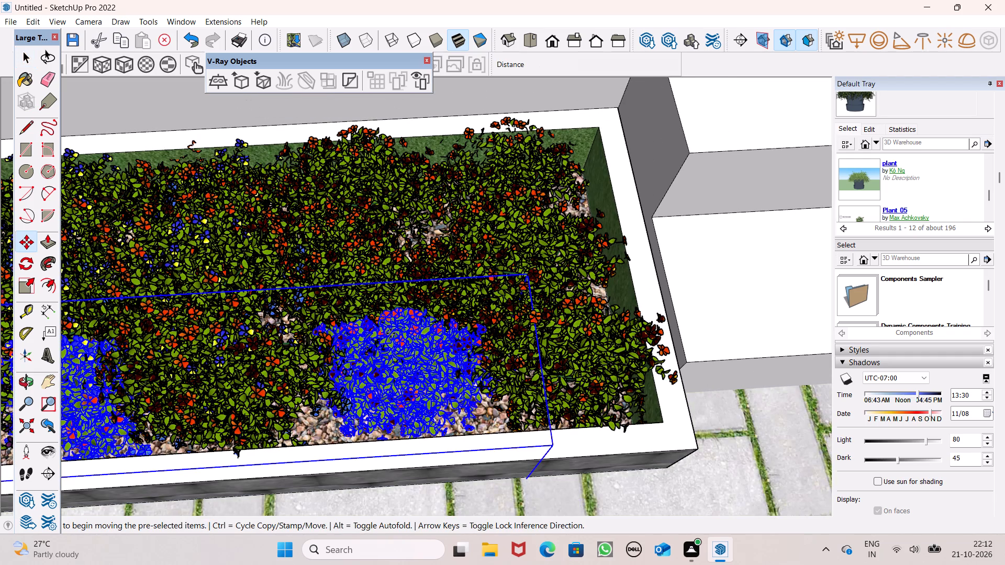
key(Return)
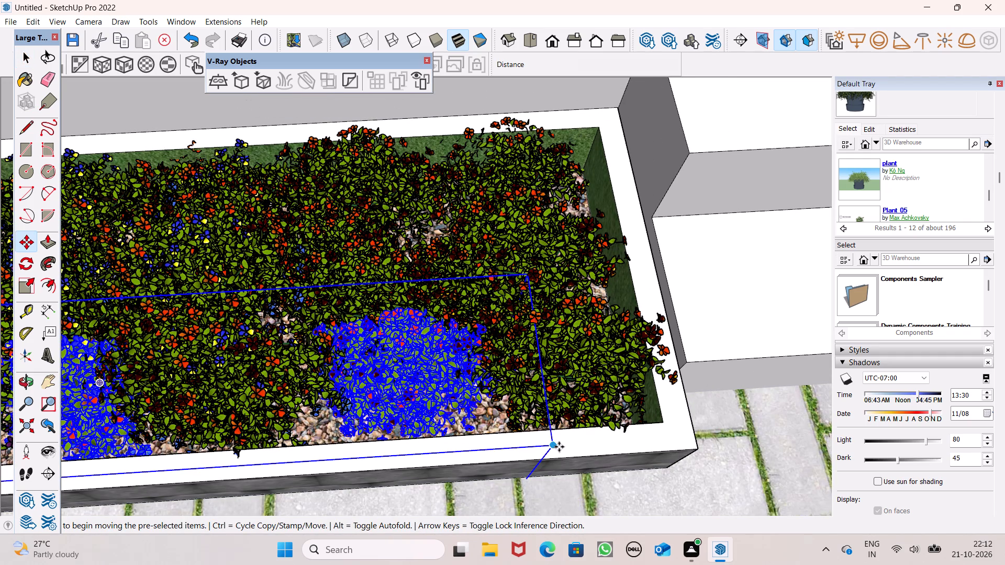
drag(558, 446, 556, 454)
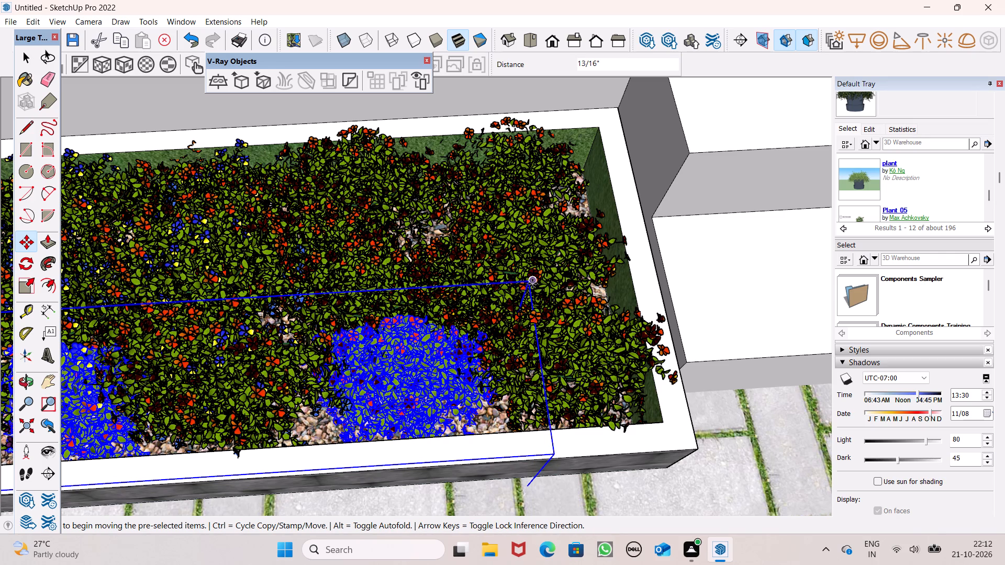
drag(532, 284, 454, 295)
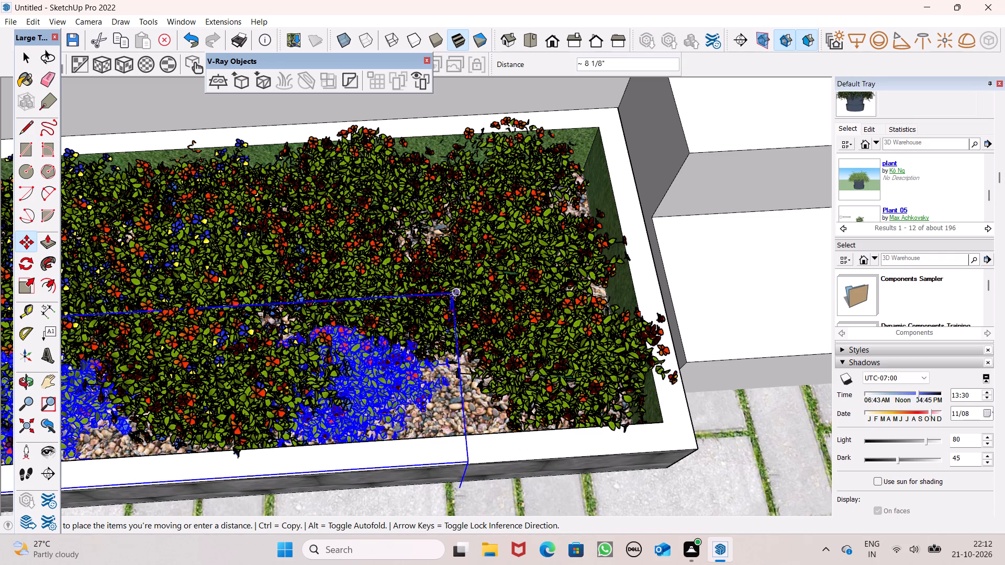
drag(454, 295, 504, 285)
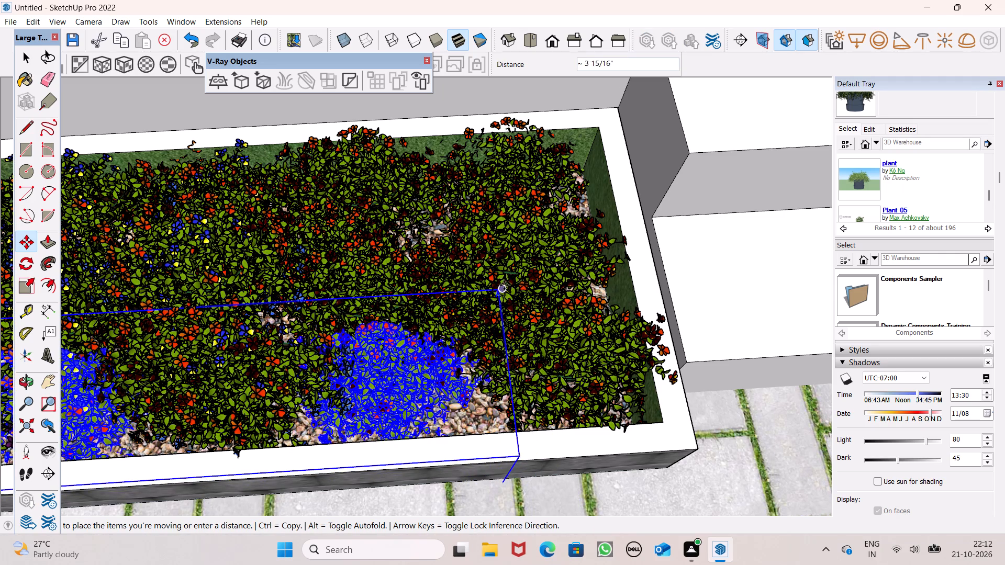
drag(504, 285, 505, 280)
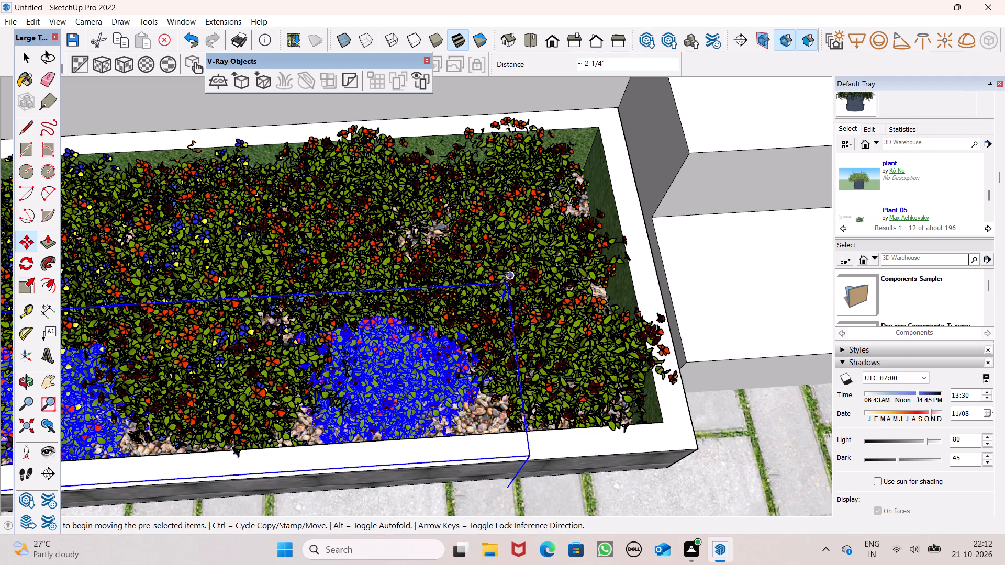
Copy the paving-side shrub row along the planter toward its end rim to cover the remaining pebble gap.
drag(507, 282, 572, 273)
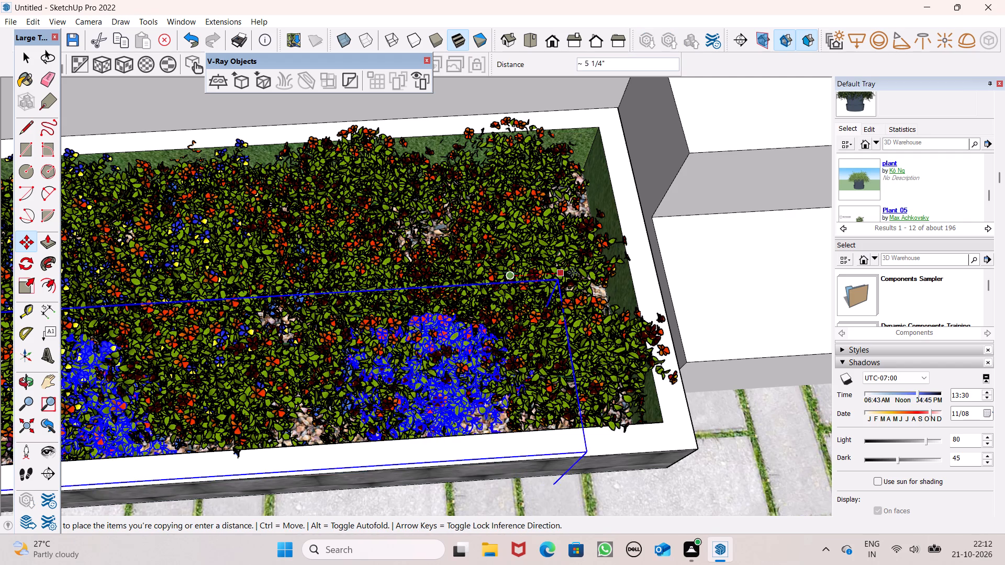
drag(572, 273, 607, 278)
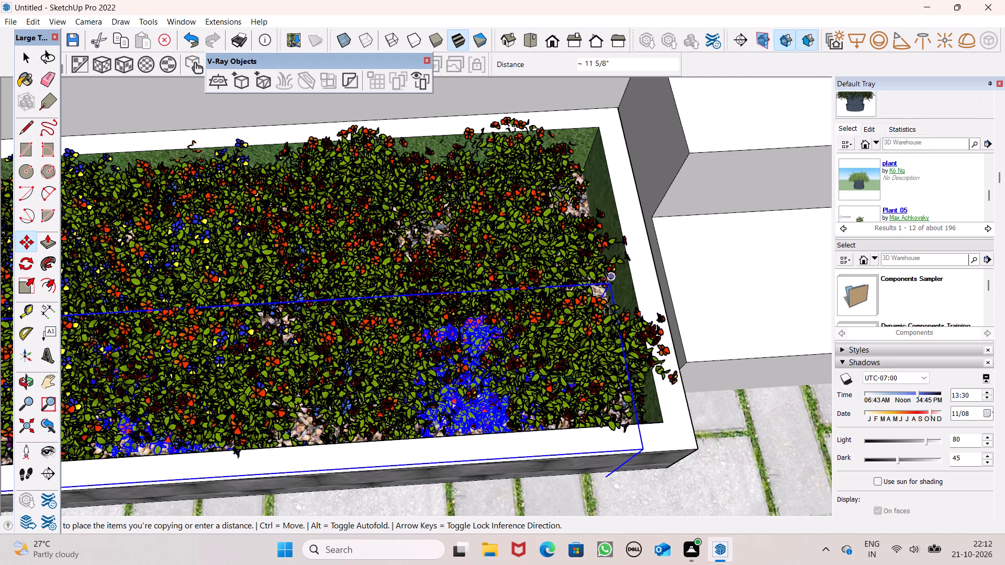
drag(607, 278, 591, 259)
Copy the shrub row across the planter to the bare strip along the wall-side rim.
drag(584, 264, 595, 261)
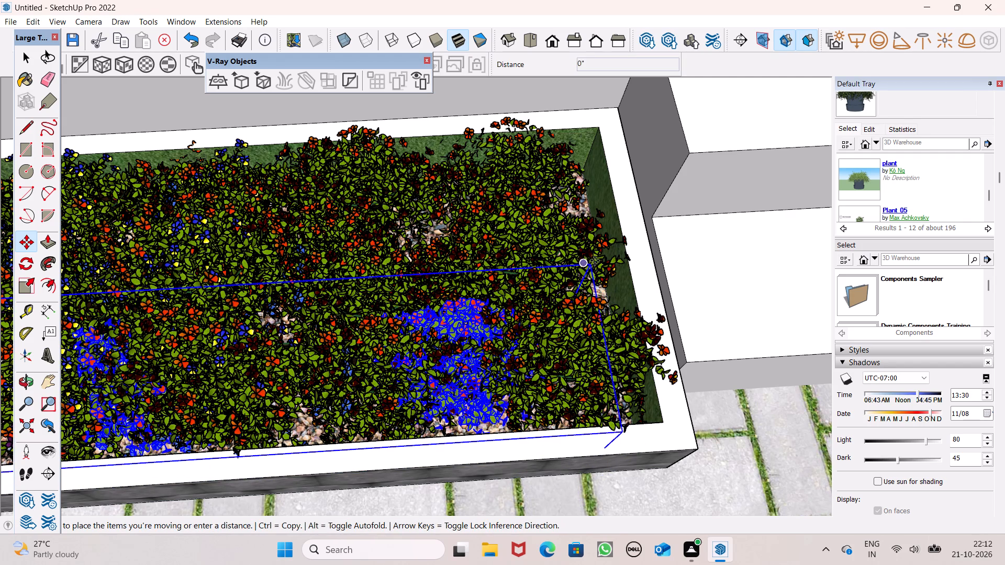
drag(595, 261, 588, 164)
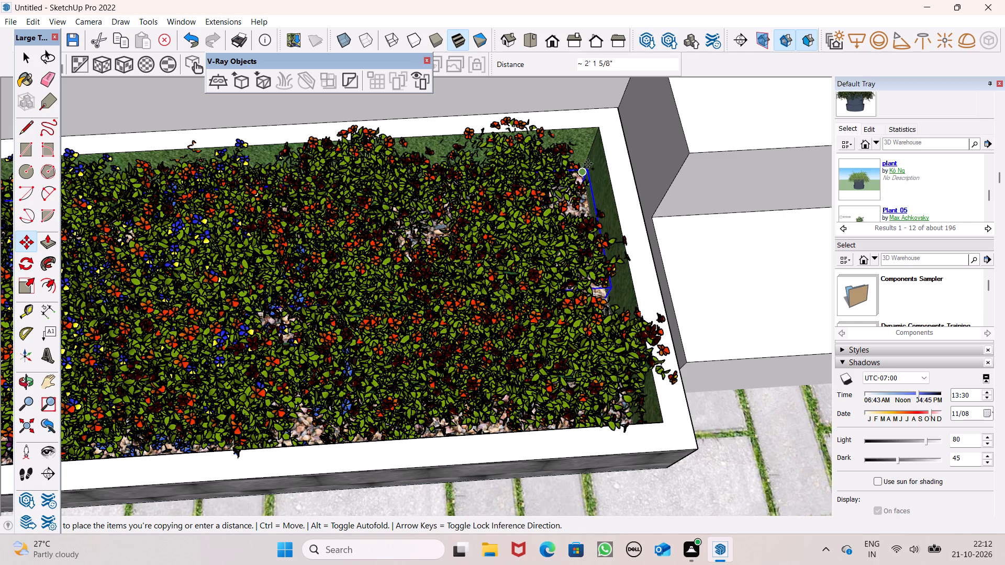
drag(588, 164, 598, 125)
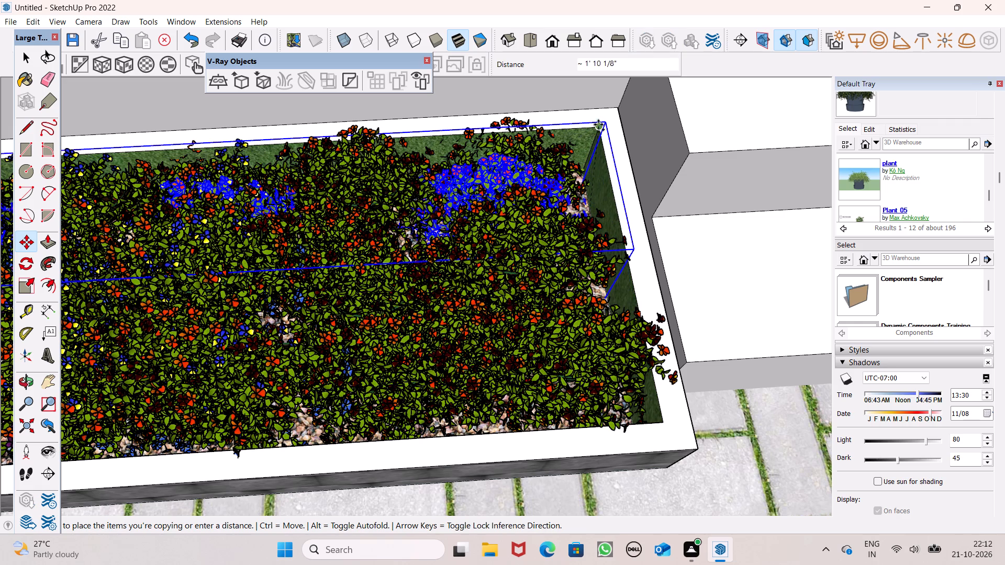
drag(598, 125, 605, 122)
Shift the copied wall-side shrub row about 2 3/16" toward the planter's end rim and deselect it.
scroll(589, 125, up, 7)
middle_drag(624, 191, 616, 214)
drag(622, 130, 665, 118)
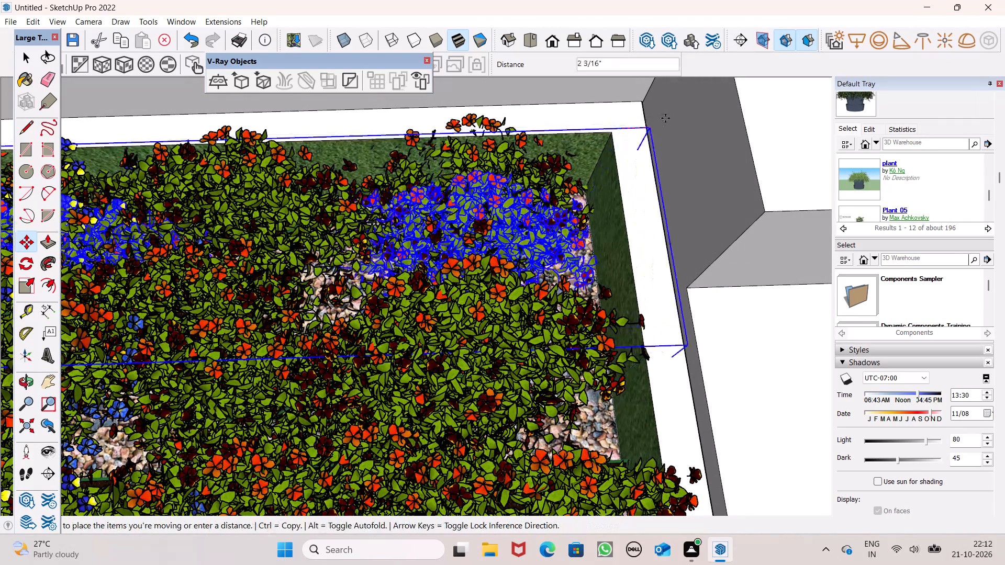
drag(665, 118, 668, 117)
scroll(511, 161, down, 15)
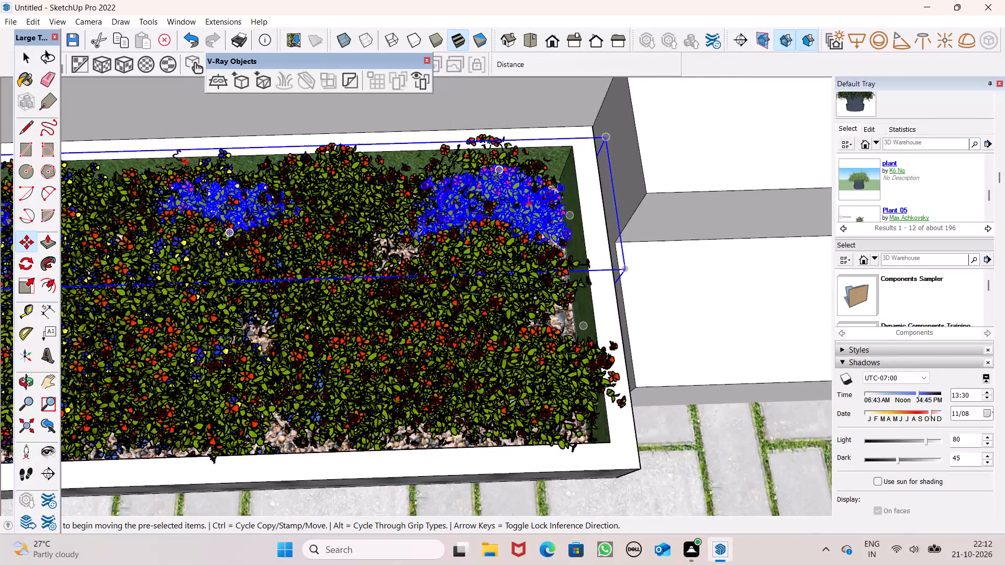
scroll(497, 177, down, 13)
scroll(486, 198, down, 15)
scroll(479, 232, down, 7)
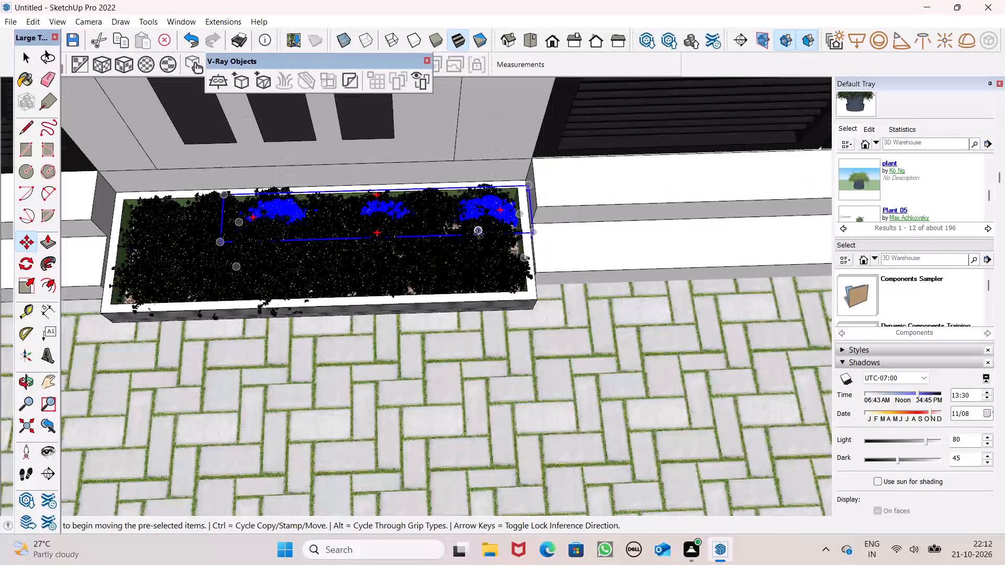
key(space)
click(461, 330)
Examine the planted bed's opposite end for bare pebble patches between the shrubs and the rims.
scroll(434, 280, up, 7)
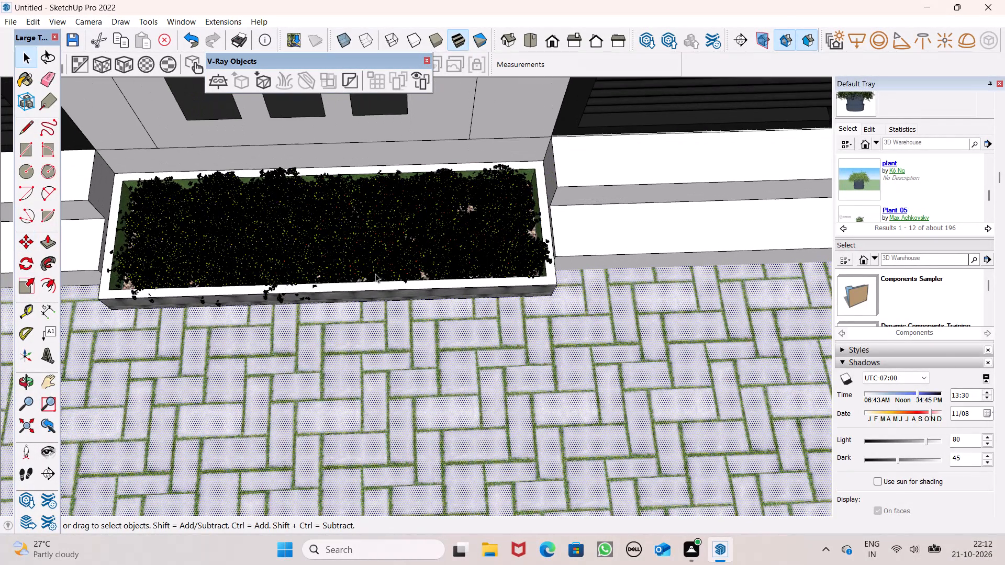
scroll(253, 268, down, 5)
middle_drag(226, 258, 260, 88)
scroll(308, 347, down, 3)
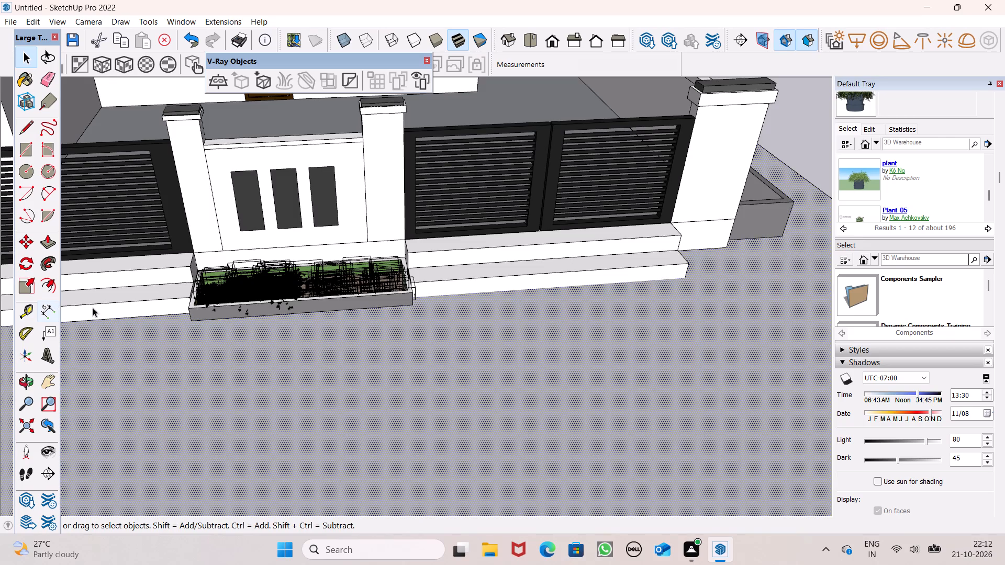
scroll(117, 309, up, 7)
middle_drag(191, 331, 275, 460)
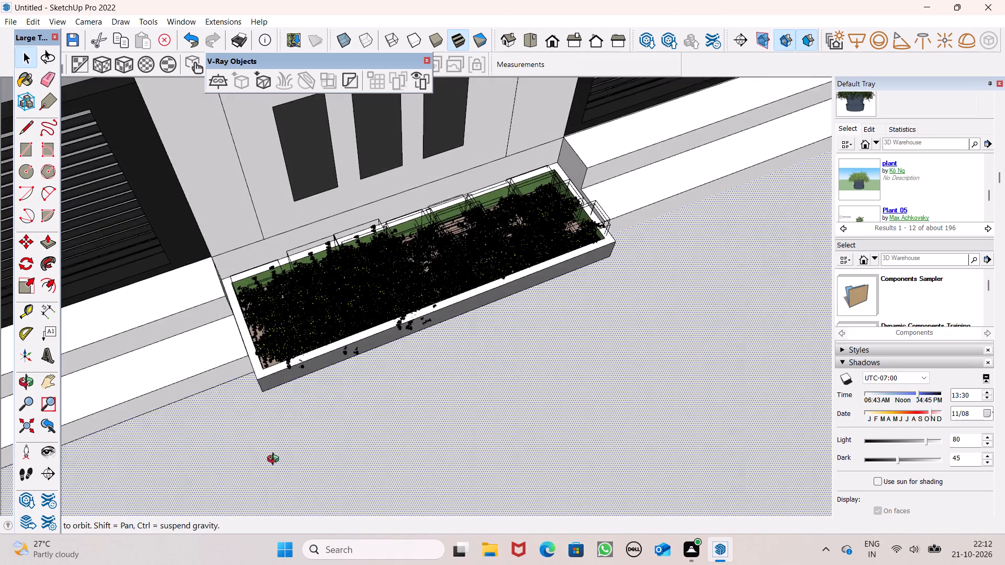
middle_drag(275, 460, 236, 486)
scroll(234, 478, up, 1)
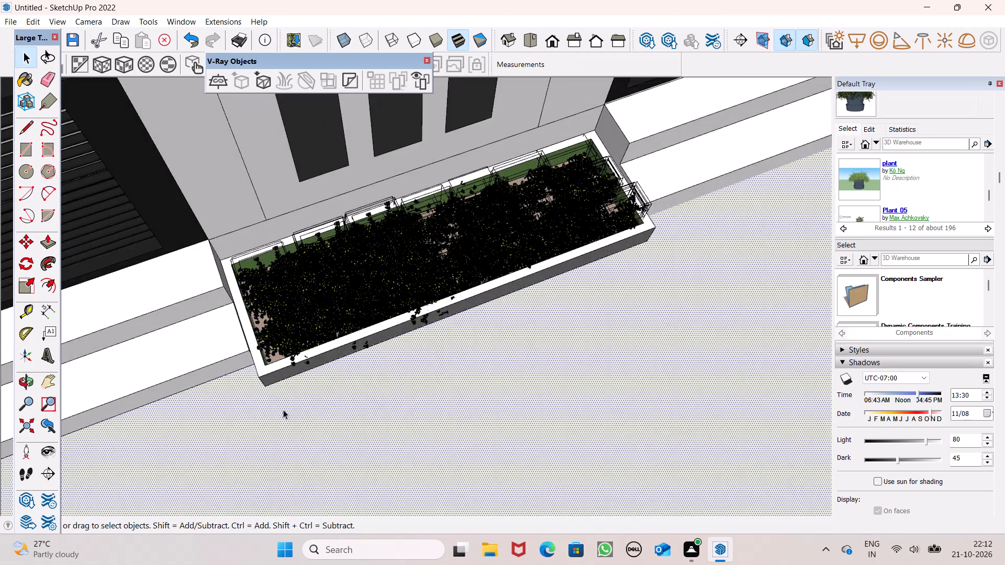
scroll(318, 379, up, 8)
scroll(278, 267, up, 8)
scroll(218, 261, up, 8)
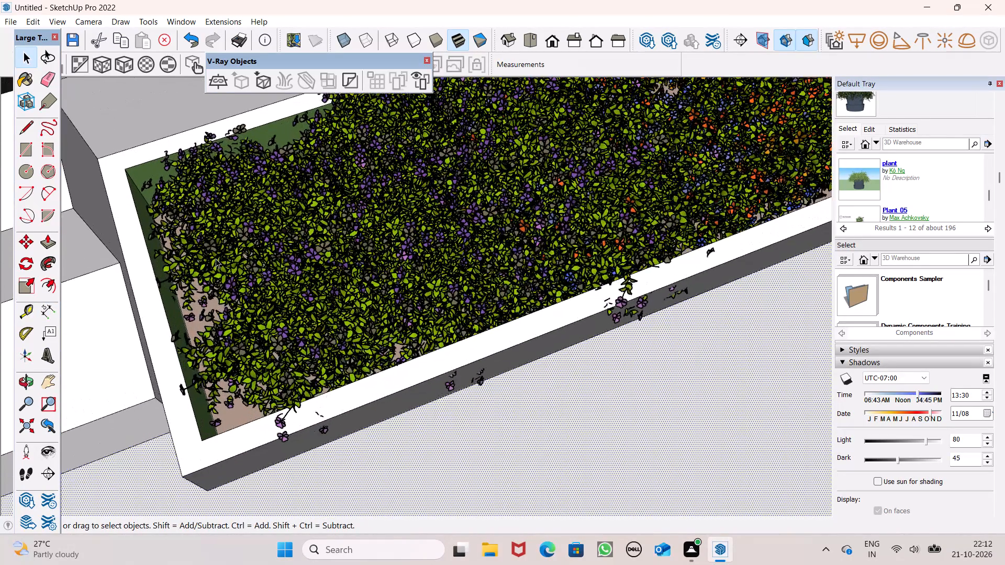
scroll(215, 269, down, 3)
middle_drag(206, 309, 412, 300)
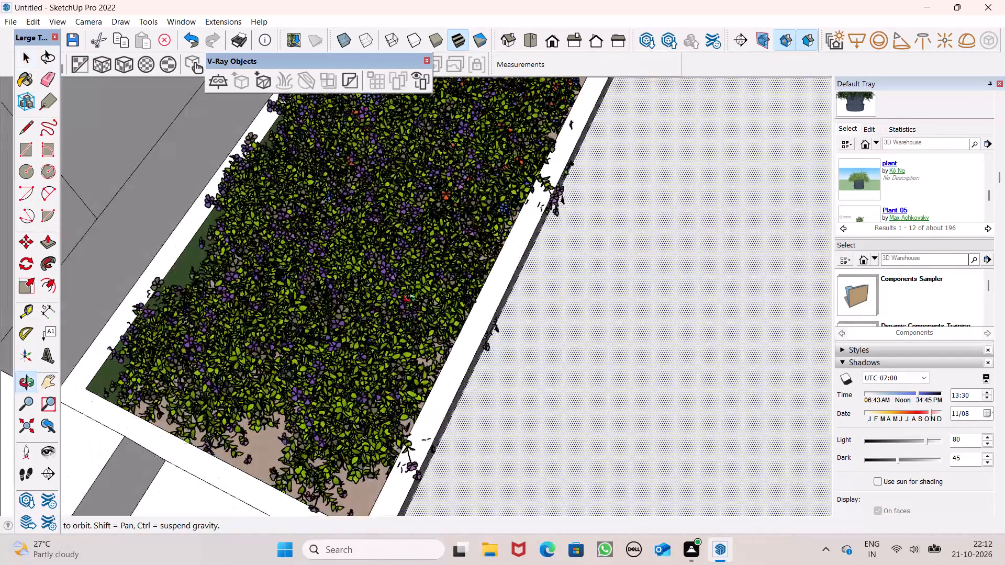
middle_drag(412, 300, 415, 296)
scroll(416, 292, down, 2)
scroll(343, 349, up, 6)
scroll(269, 388, up, 2)
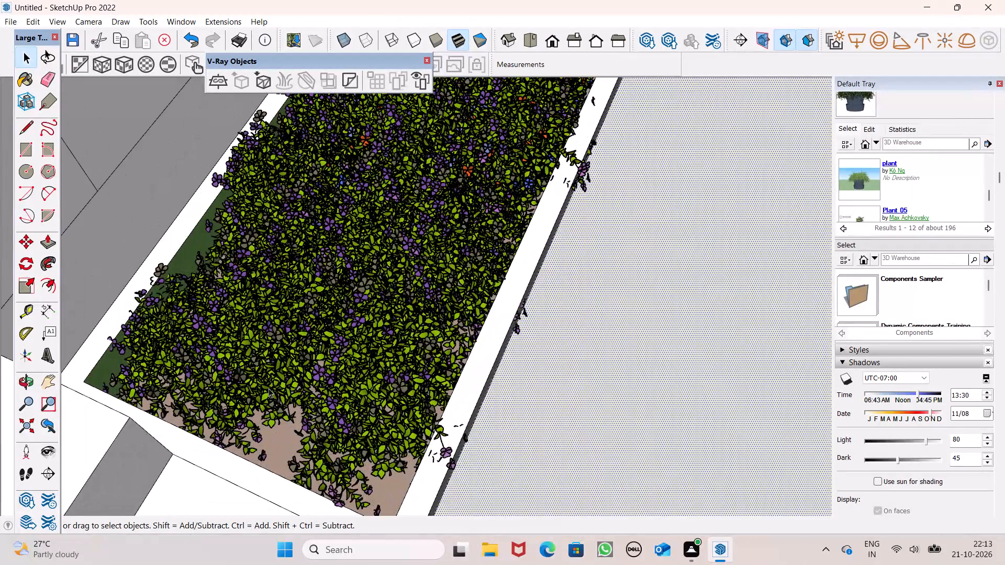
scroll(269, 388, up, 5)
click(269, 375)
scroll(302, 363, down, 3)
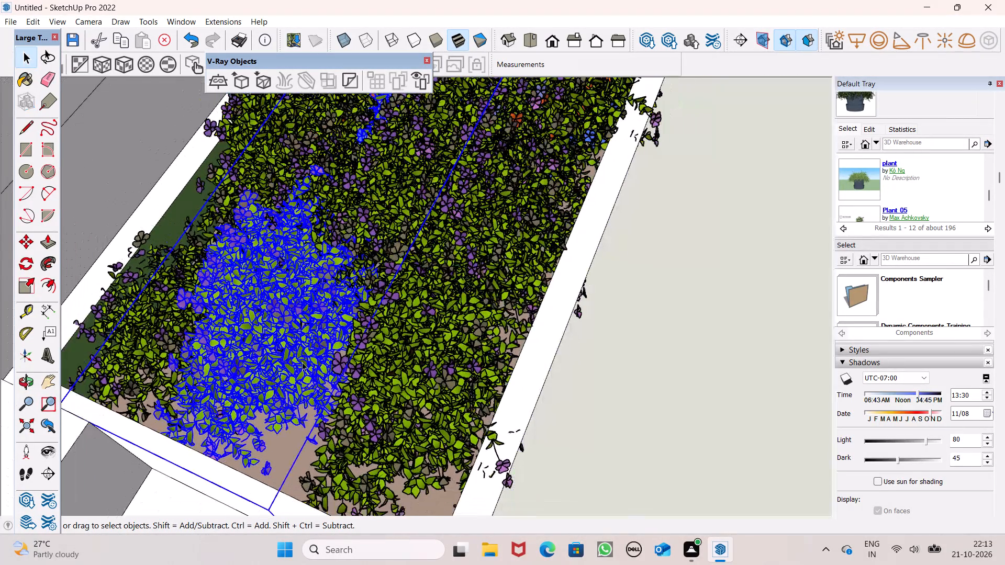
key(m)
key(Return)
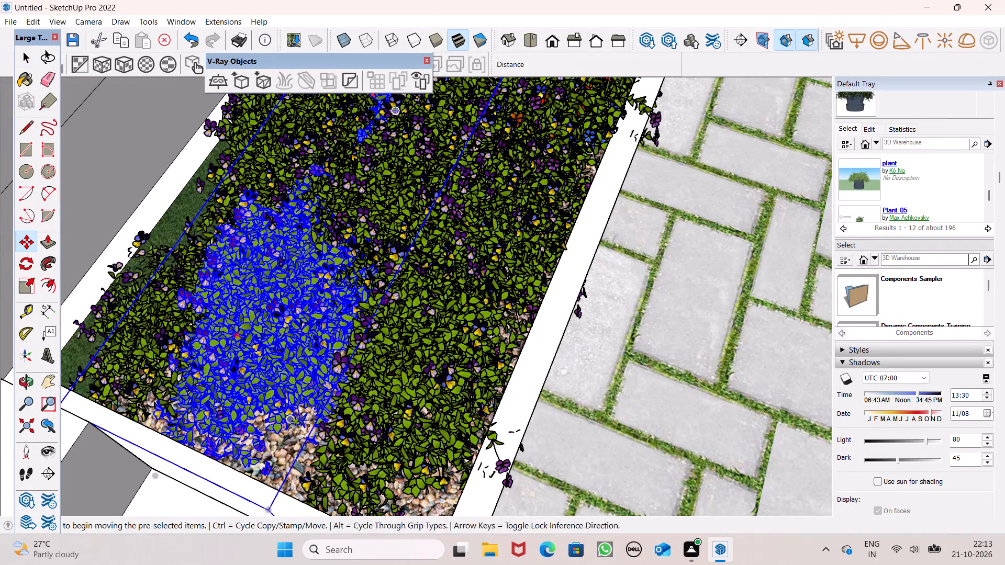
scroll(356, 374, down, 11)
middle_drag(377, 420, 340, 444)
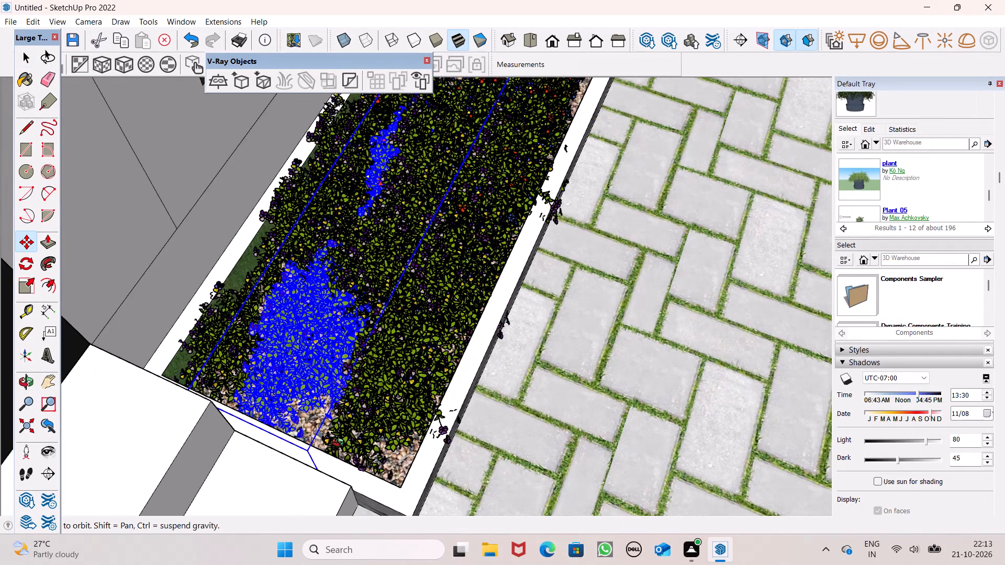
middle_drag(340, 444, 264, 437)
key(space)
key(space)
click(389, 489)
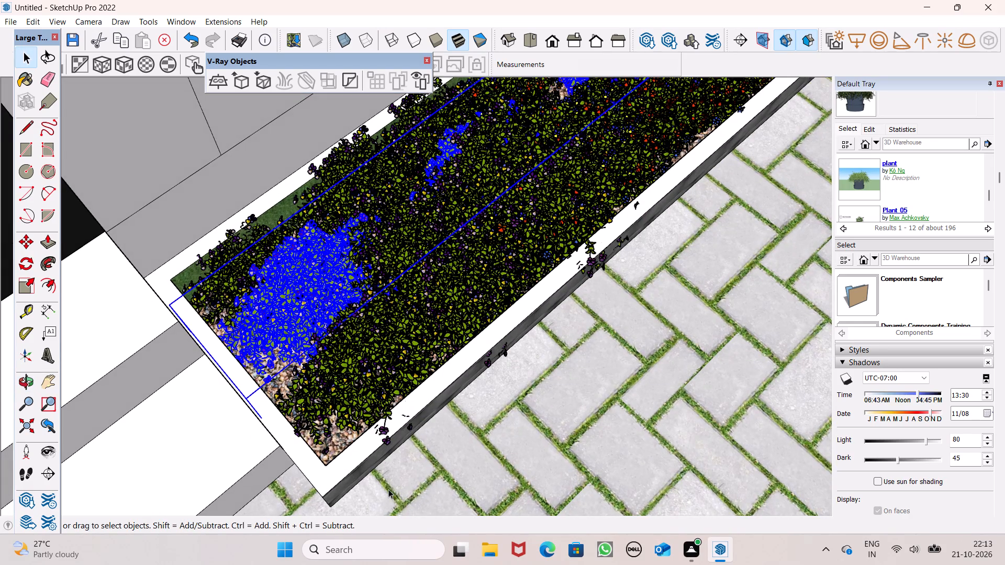
Examine the finished planter, the gates and the entrance steps along the compound wall from several distances and angles.
scroll(258, 400, down, 17)
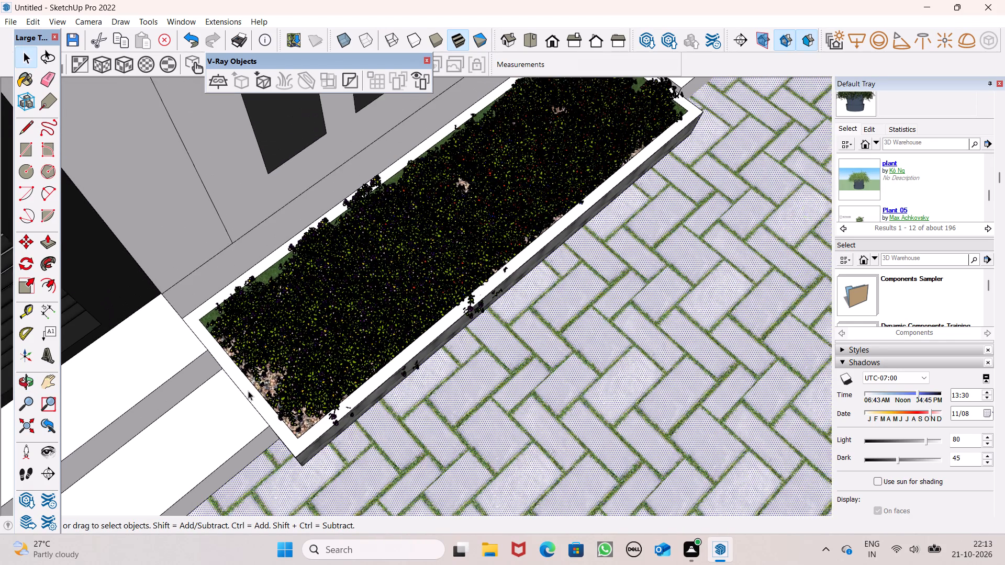
scroll(248, 391, down, 7)
middle_drag(366, 413, 133, 231)
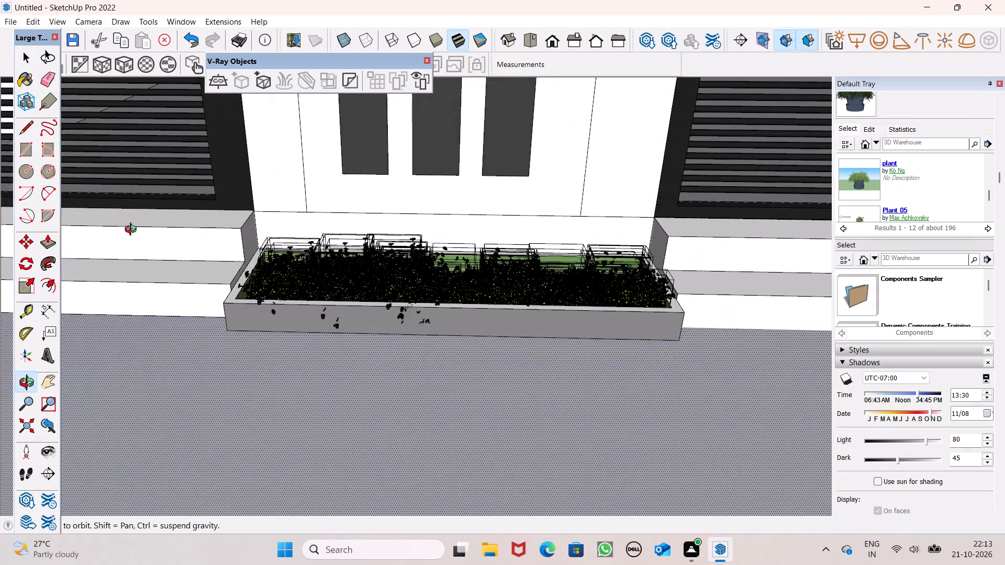
middle_drag(133, 231, 132, 231)
scroll(339, 300, down, 12)
scroll(388, 326, down, 5)
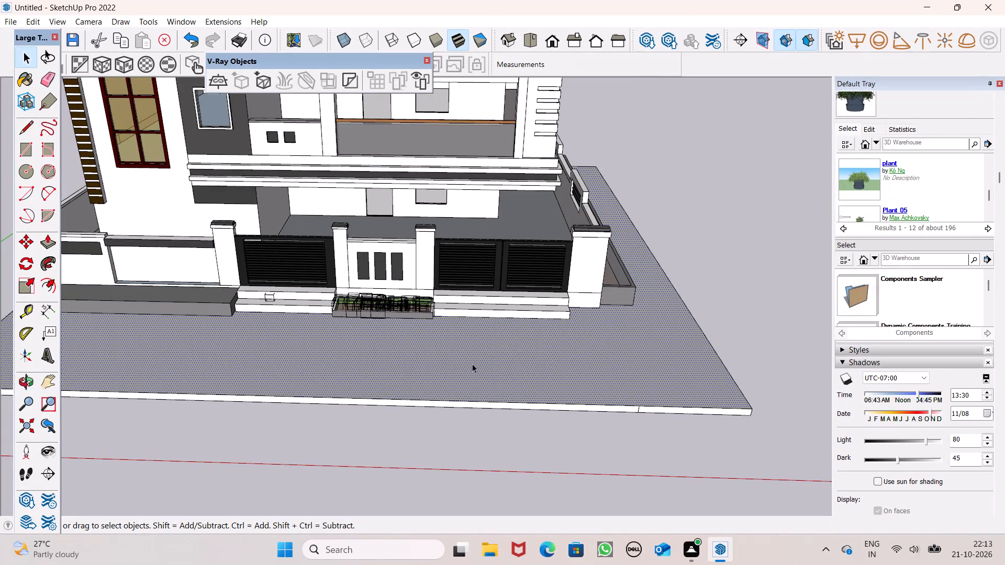
click(451, 422)
scroll(341, 297, up, 7)
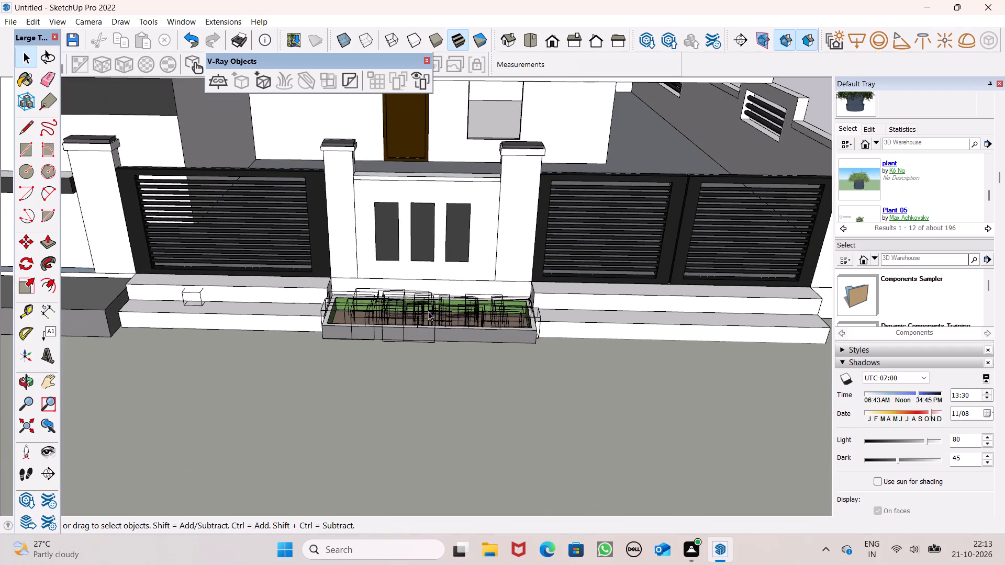
scroll(428, 311, down, 12)
scroll(273, 284, up, 7)
scroll(327, 291, up, 8)
scroll(474, 291, down, 17)
middle_drag(490, 312, 182, 263)
scroll(287, 345, up, 6)
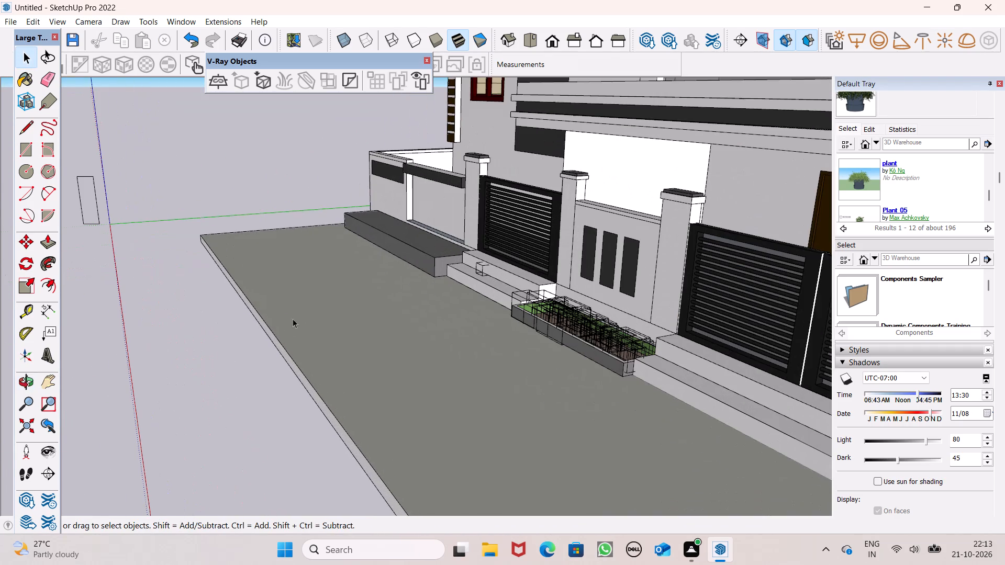
scroll(293, 319, up, 1)
click(178, 178)
Move the potted plant from the entrance steps onto the top of the adjacent stone-clad planter block.
middle_drag(358, 276, 412, 303)
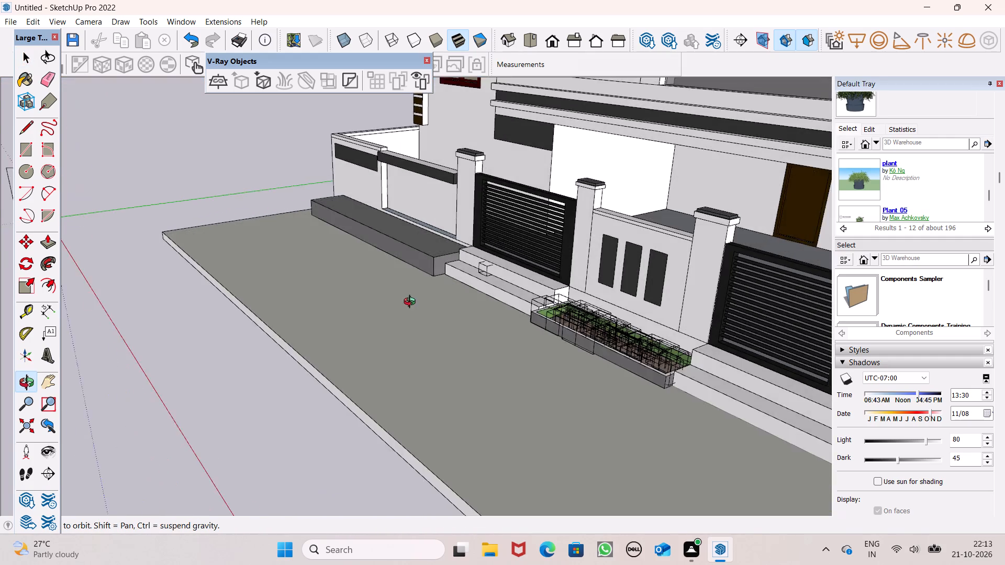
middle_drag(412, 303, 664, 303)
scroll(636, 279, up, 7)
scroll(330, 223, up, 6)
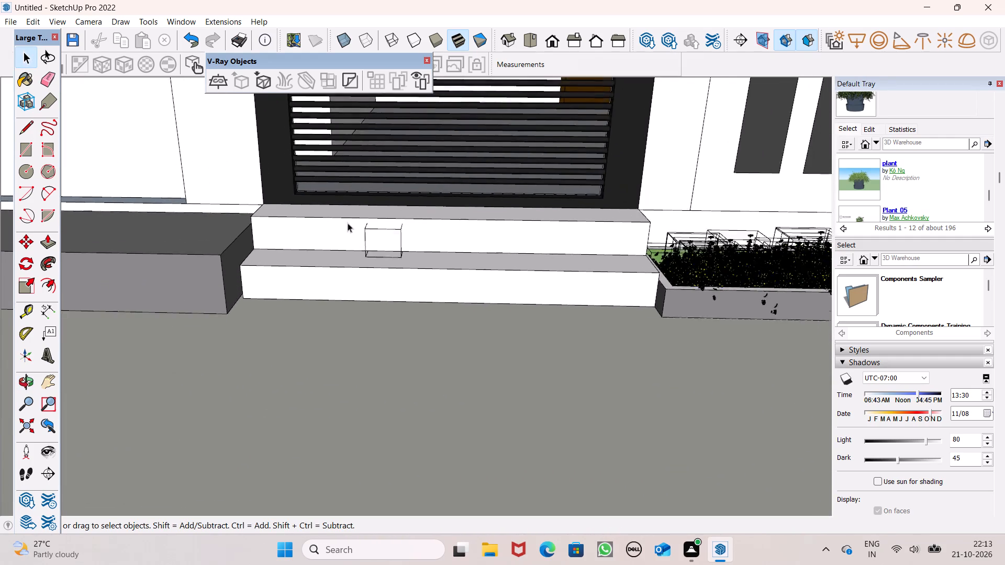
click(392, 235)
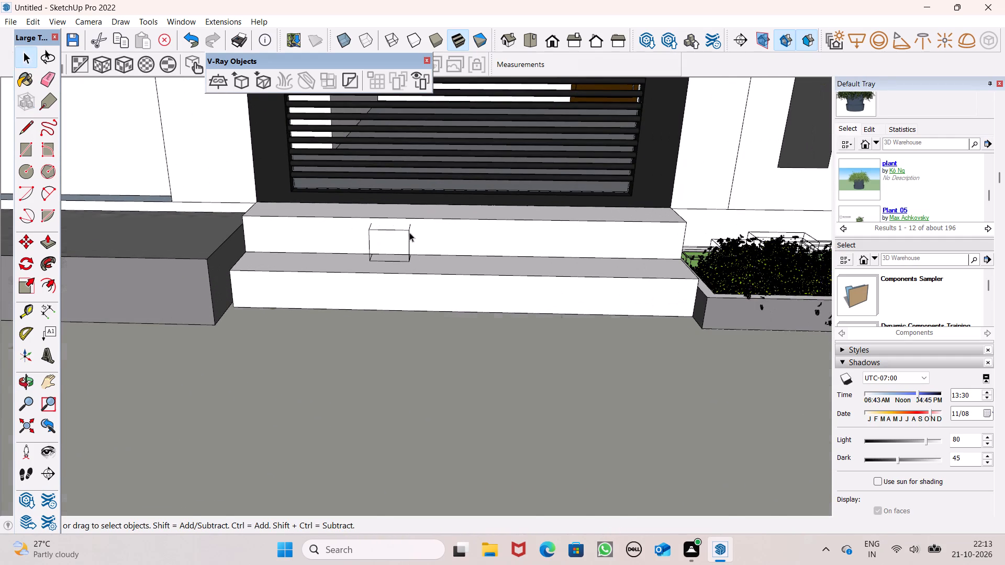
key(m)
key(Return)
drag(411, 259, 410, 262)
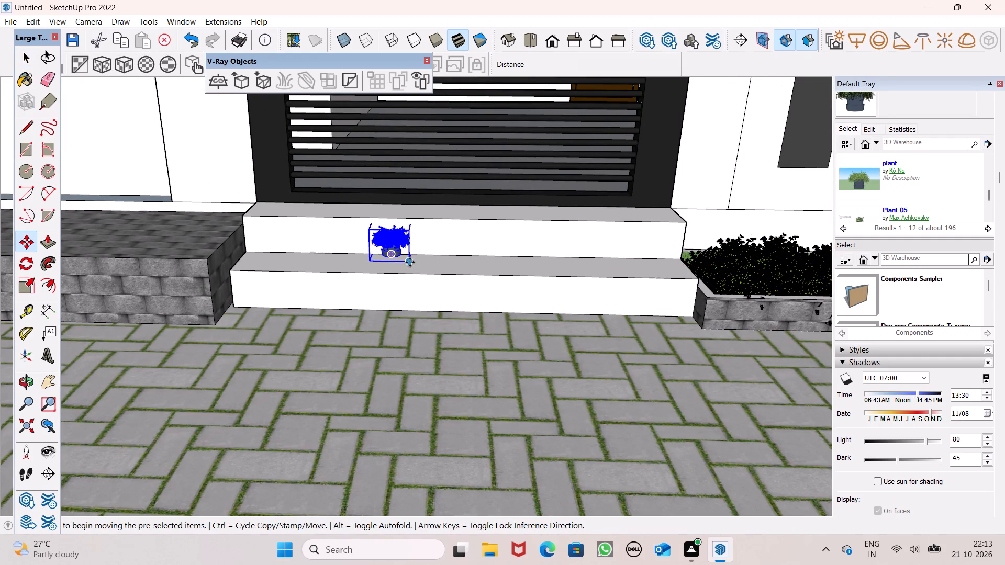
drag(410, 262, 206, 212)
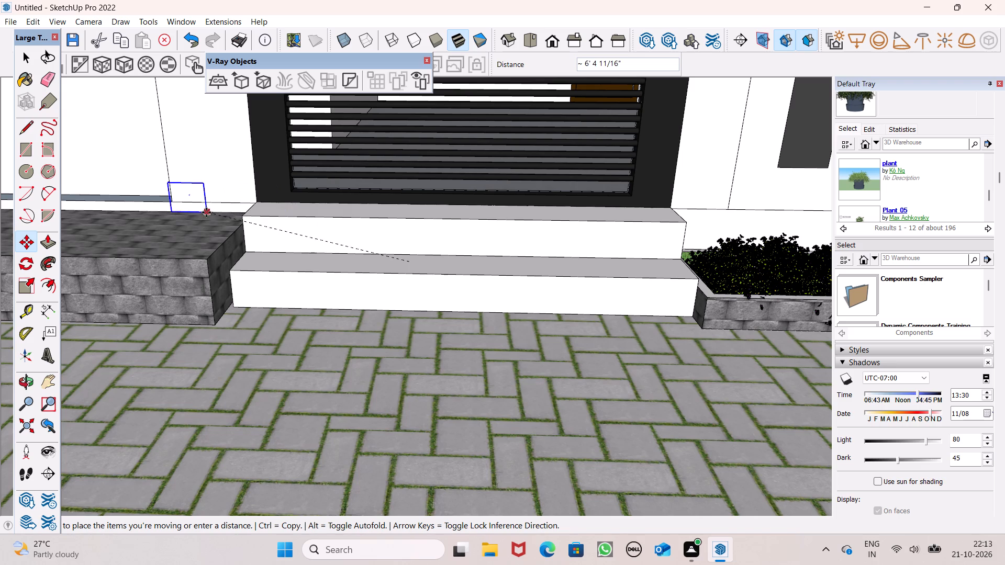
drag(206, 212, 194, 235)
scroll(353, 248, down, 7)
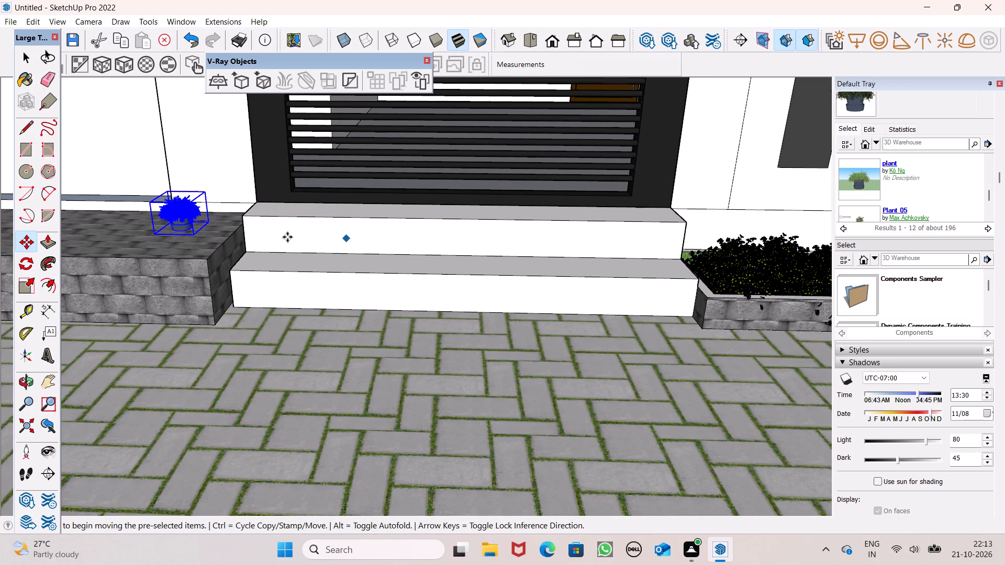
Shift the potted plant across the stone-clad block toward the compound wall, near the corner beside the steps.
scroll(195, 194, up, 13)
middle_drag(213, 279, 317, 326)
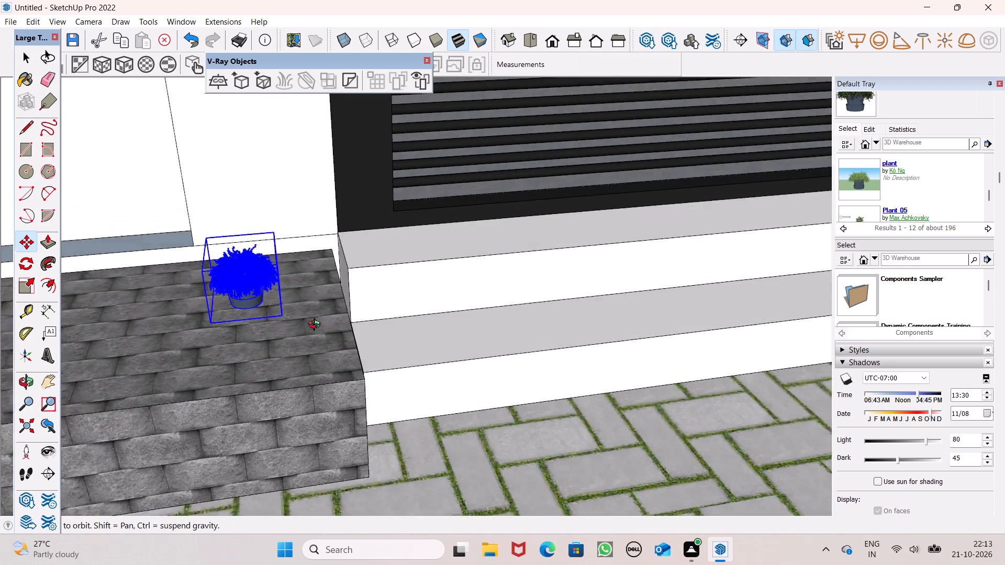
middle_drag(317, 326, 548, 334)
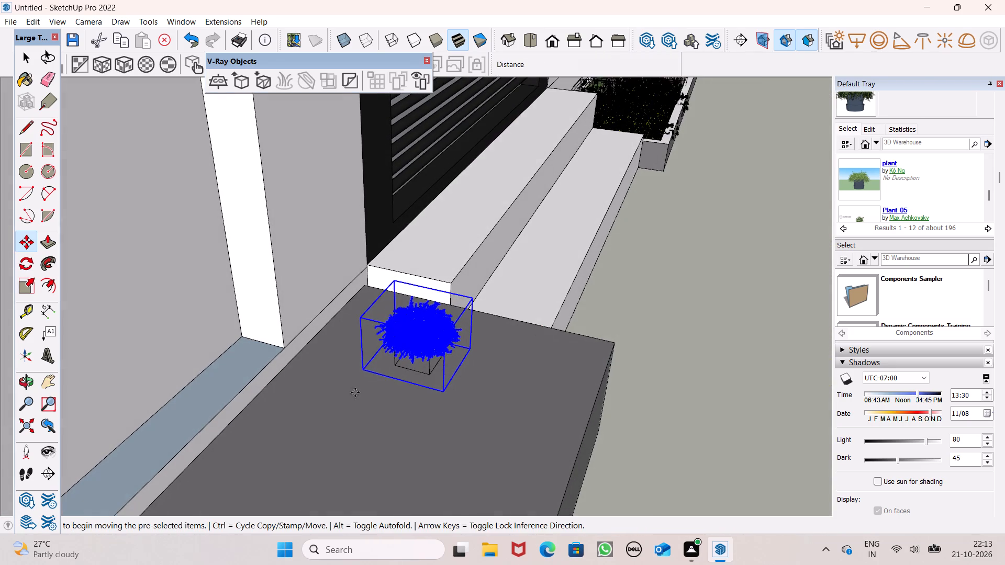
scroll(318, 417, up, 6)
drag(457, 391, 457, 391)
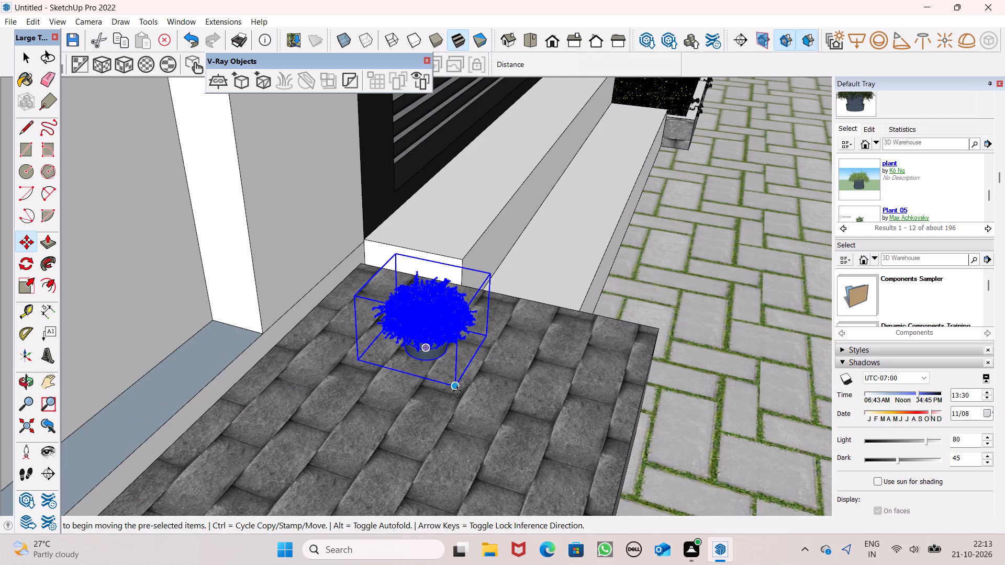
drag(457, 391, 375, 364)
Scale the potted plant along the red axis by a factor of 2.10, lengthening it along the wall.
click(29, 283)
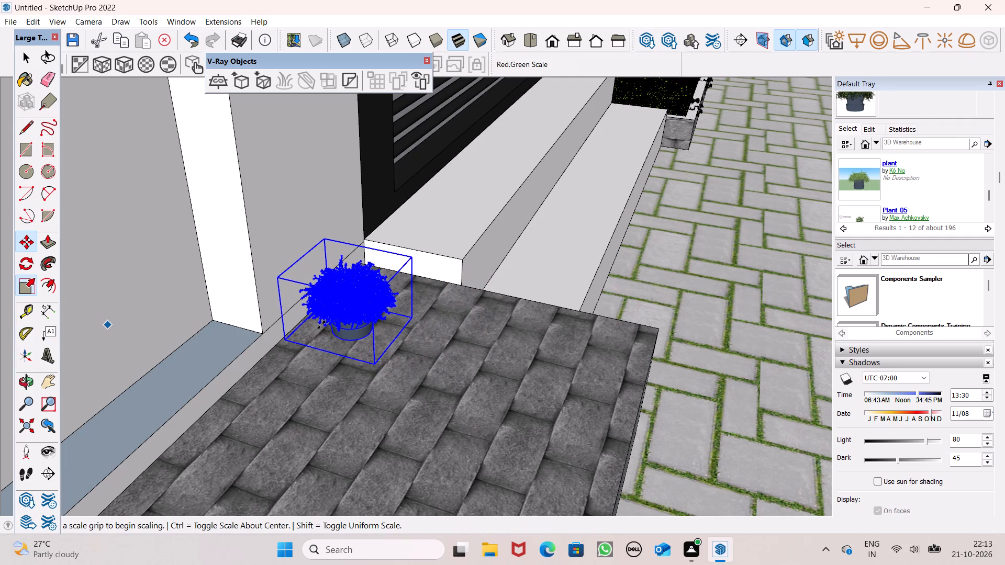
drag(324, 324, 289, 399)
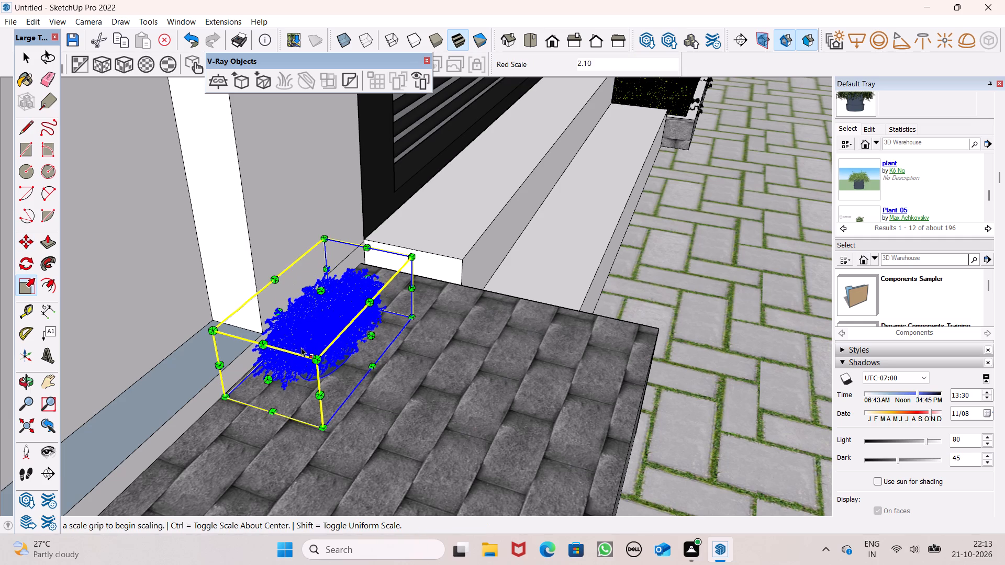
Scale the potted plant up along the blue axis to slightly more than twice its height.
drag(323, 288, 315, 215)
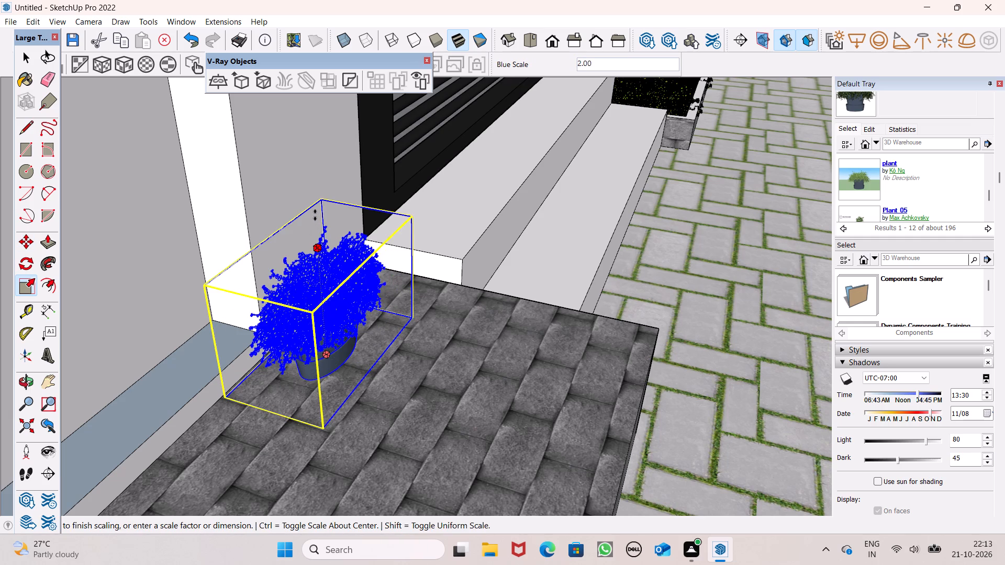
drag(315, 215, 310, 204)
scroll(455, 318, down, 6)
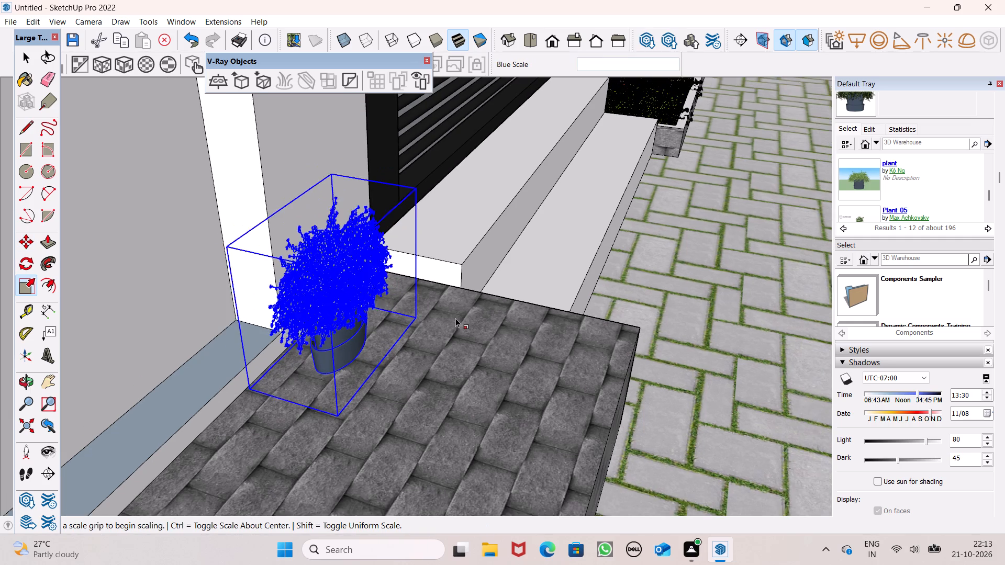
scroll(455, 318, down, 4)
scroll(419, 311, up, 3)
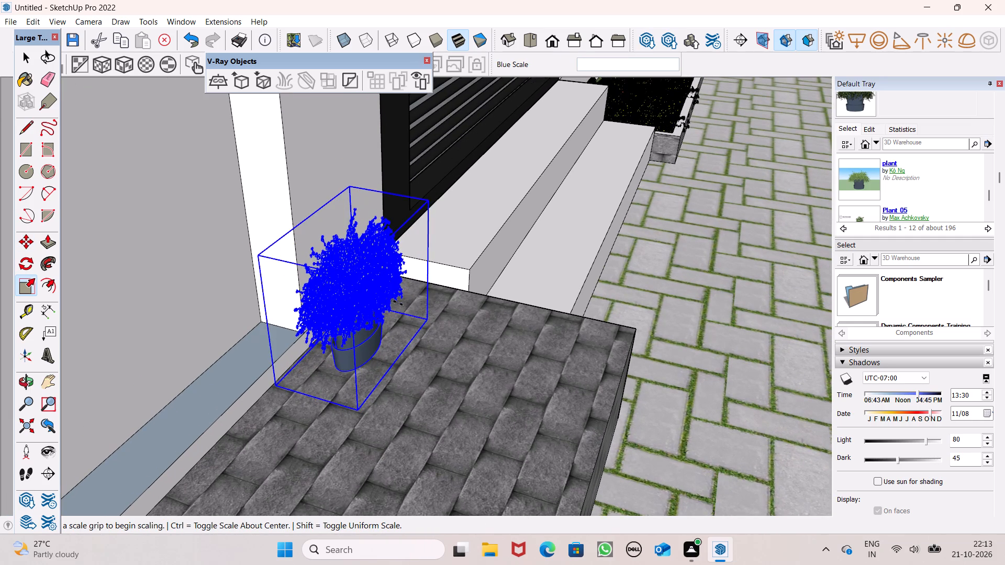
Scale the potted plant along the green axis by a factor of 1.78, widening it away from the compound wall.
drag(396, 301, 459, 331)
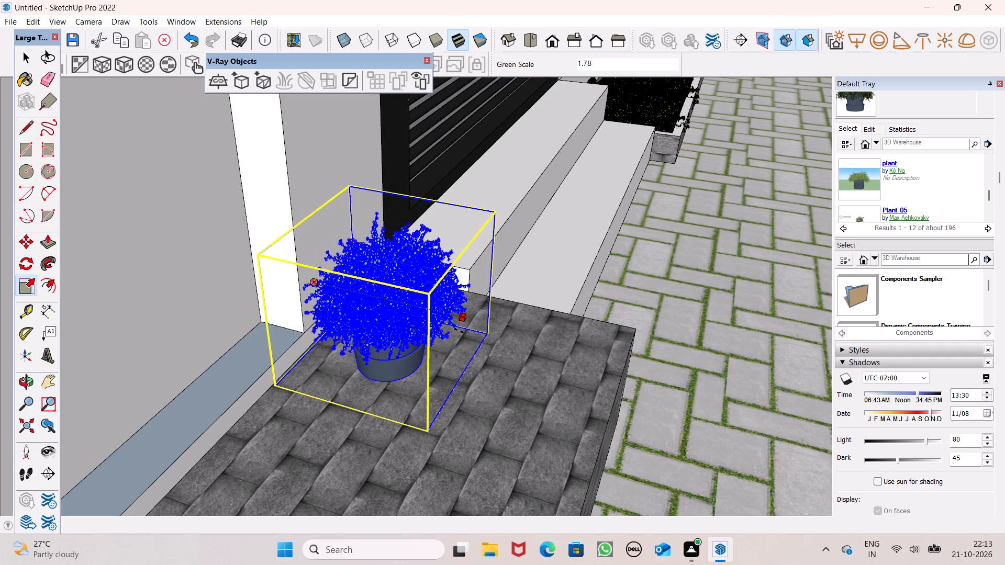
scroll(507, 296, down, 12)
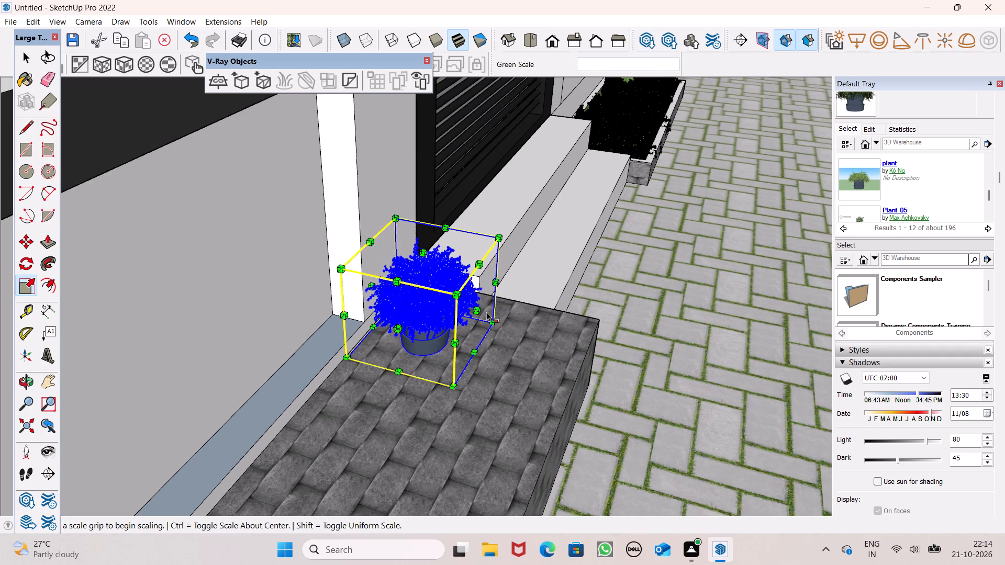
Examine the resized potted plant against the gate, steps and compound wall from farther away, and clear the selection.
scroll(486, 306, down, 18)
middle_drag(528, 358, 490, 379)
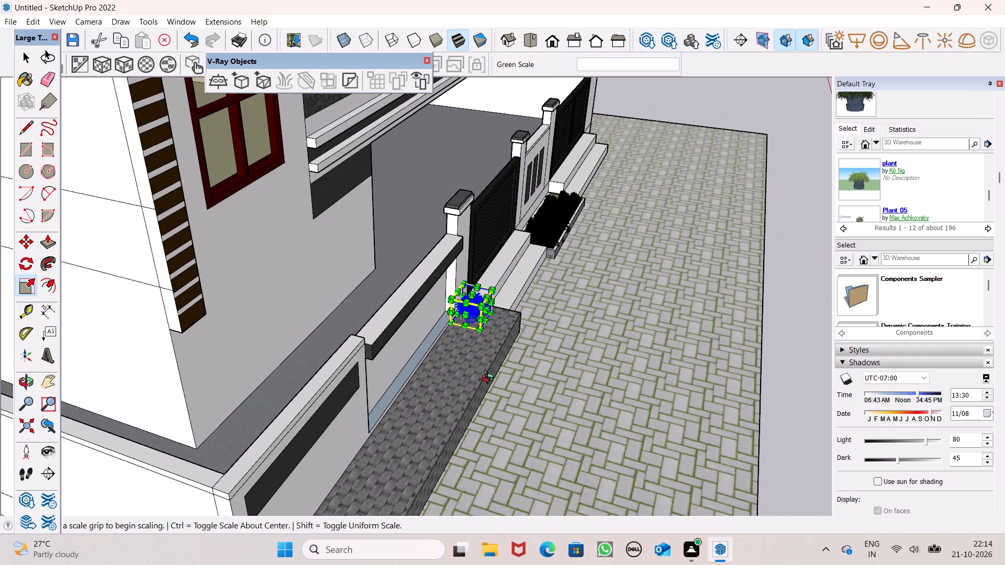
middle_drag(490, 379, 35, 351)
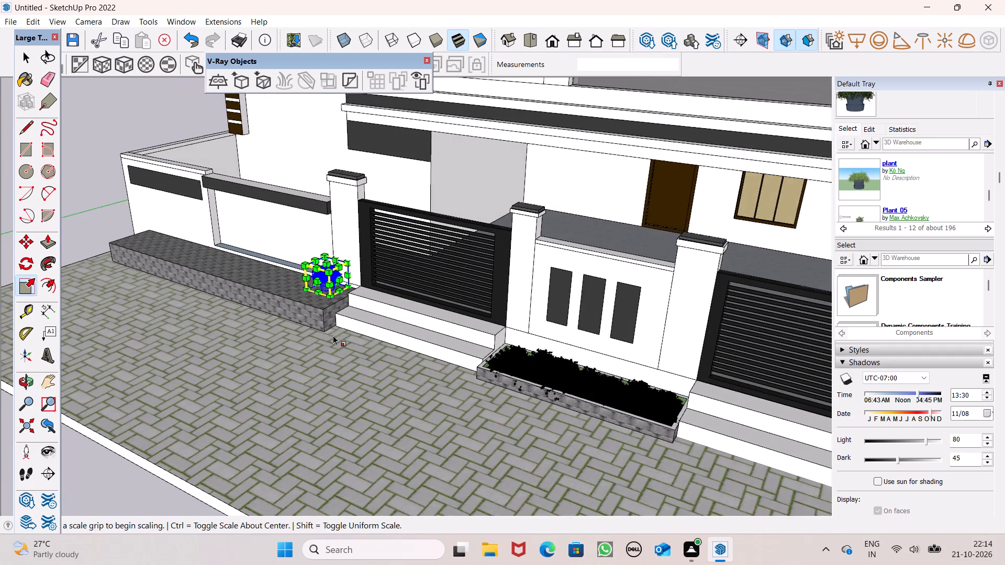
scroll(332, 327, up, 6)
middle_drag(306, 314, 395, 331)
key(space)
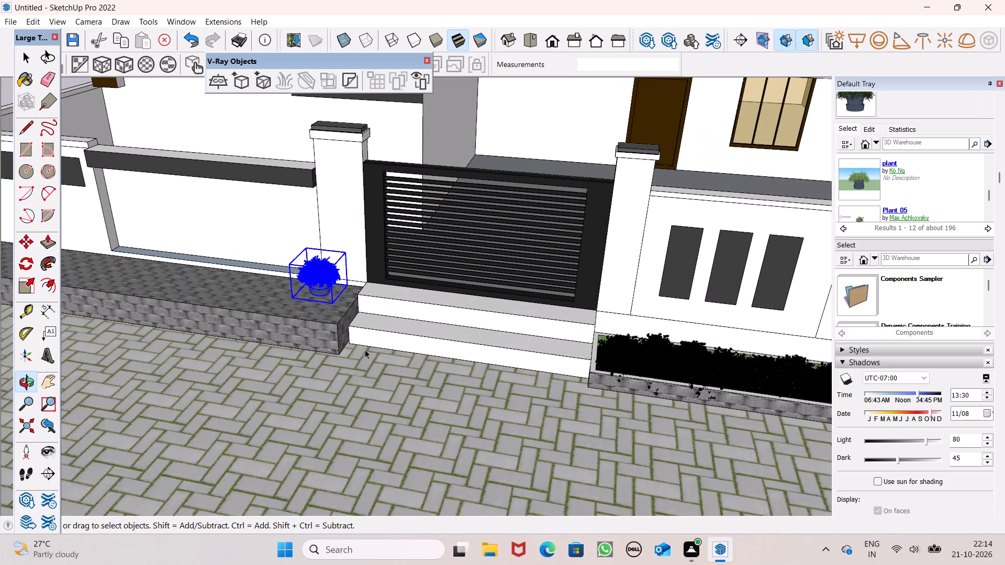
key(space)
scroll(332, 359, down, 6)
click(87, 177)
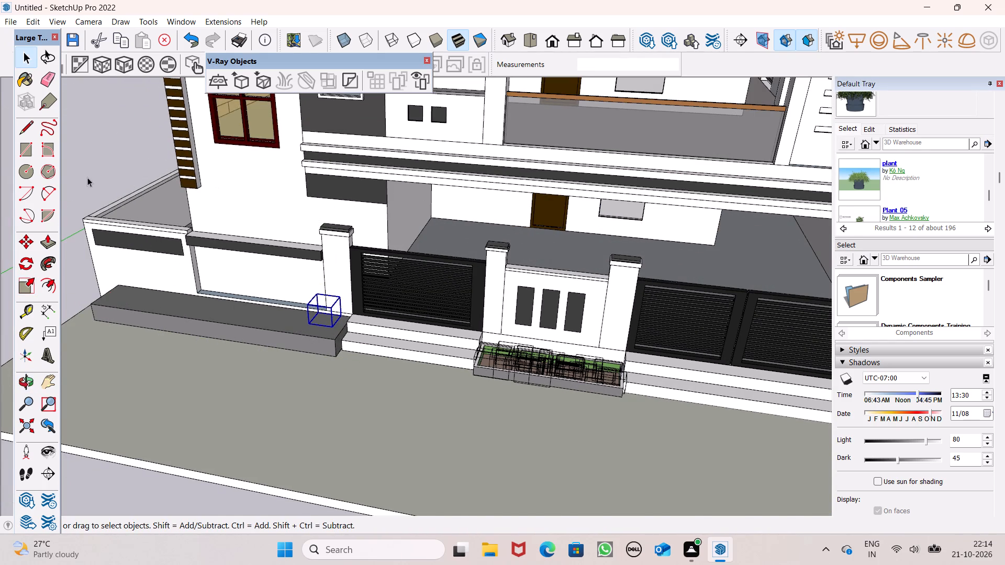
Move the potted plant along the stone-clad block closer to its end beside the entrance steps.
scroll(309, 322, up, 16)
middle_drag(346, 319, 352, 319)
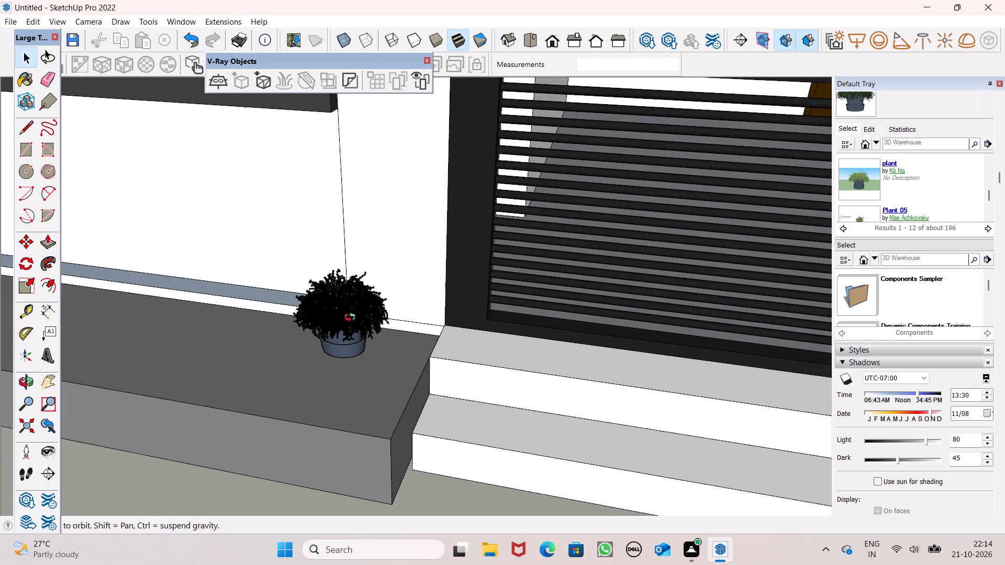
middle_drag(352, 319, 409, 259)
scroll(409, 259, up, 1)
scroll(367, 332, up, 5)
click(355, 328)
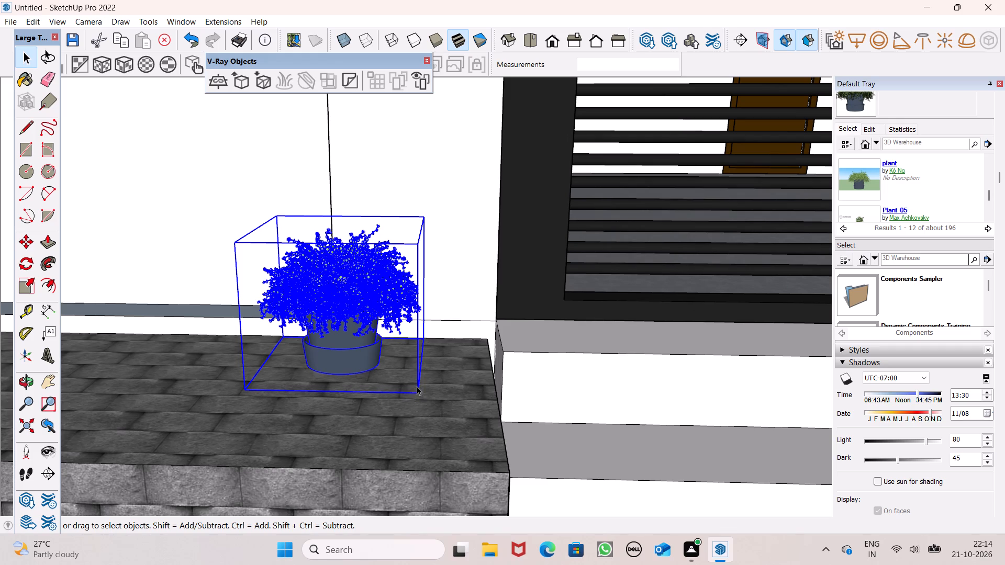
key(m)
key(Return)
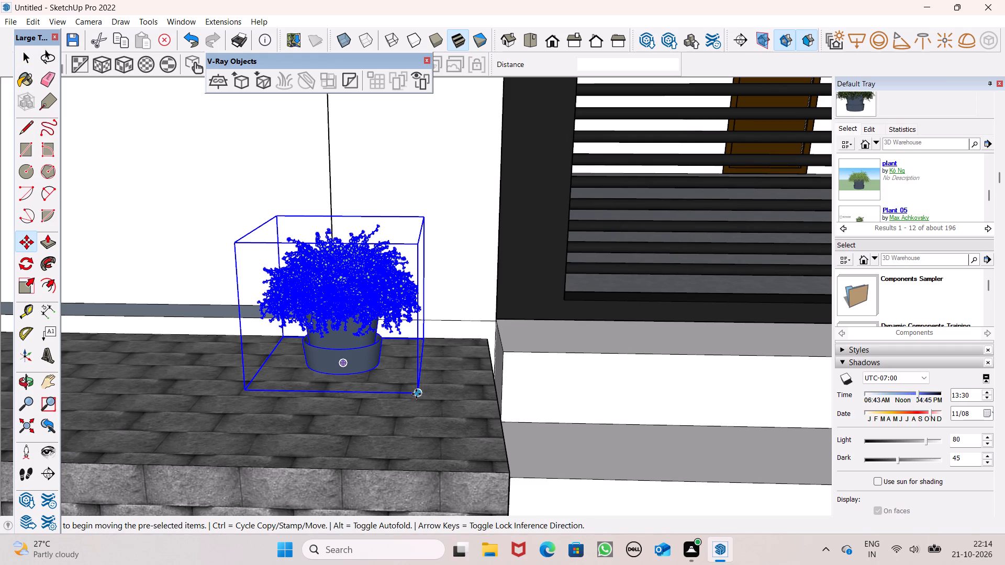
drag(416, 394, 488, 388)
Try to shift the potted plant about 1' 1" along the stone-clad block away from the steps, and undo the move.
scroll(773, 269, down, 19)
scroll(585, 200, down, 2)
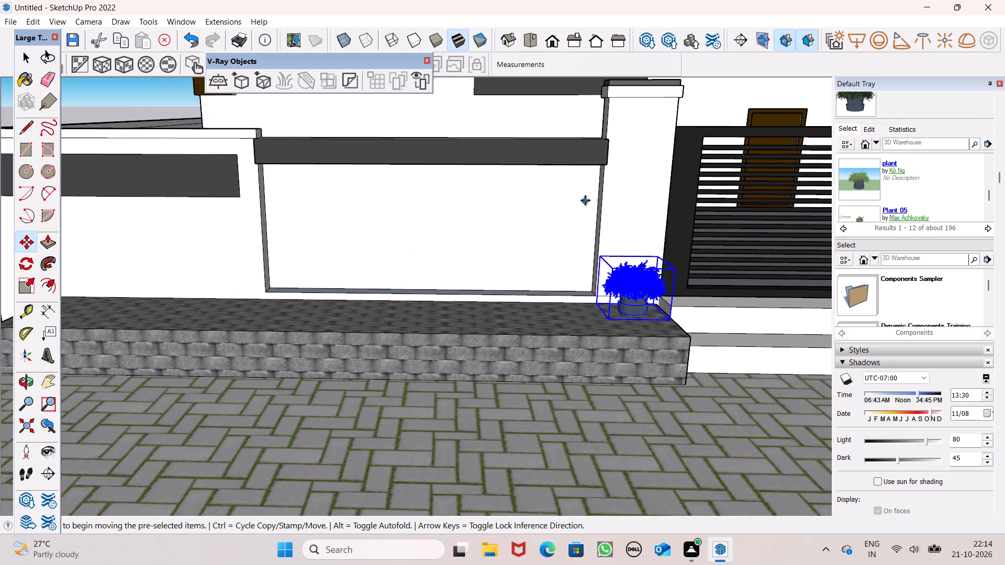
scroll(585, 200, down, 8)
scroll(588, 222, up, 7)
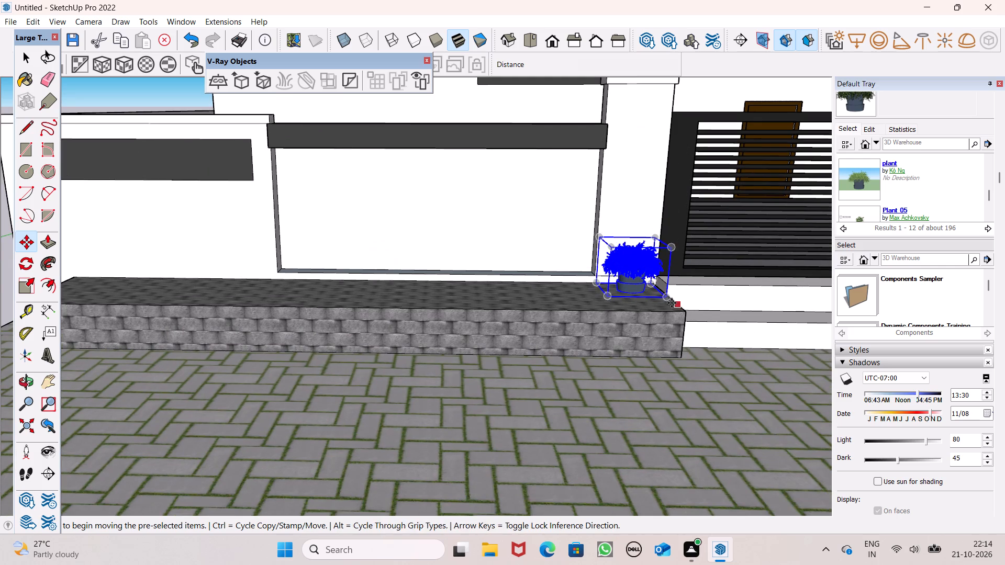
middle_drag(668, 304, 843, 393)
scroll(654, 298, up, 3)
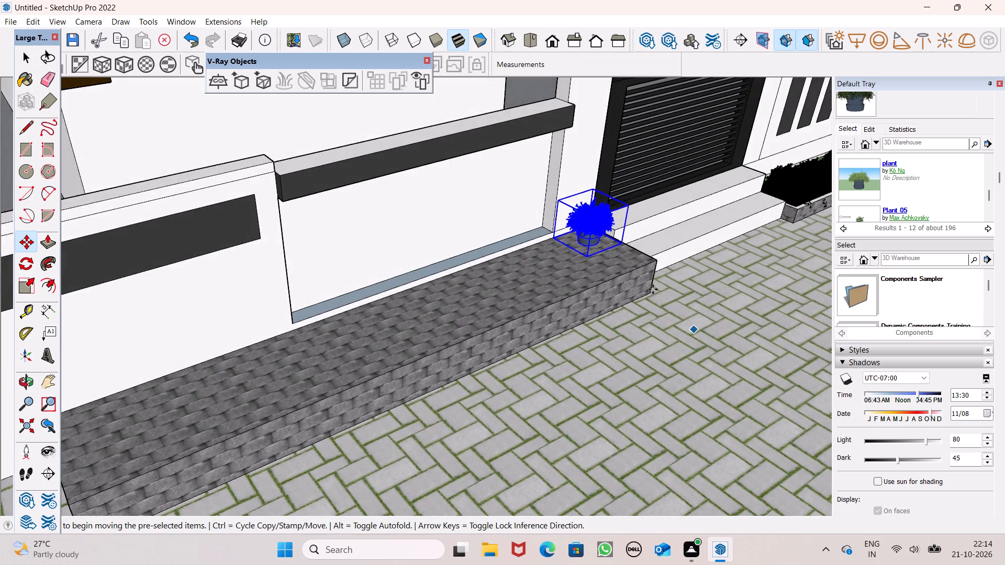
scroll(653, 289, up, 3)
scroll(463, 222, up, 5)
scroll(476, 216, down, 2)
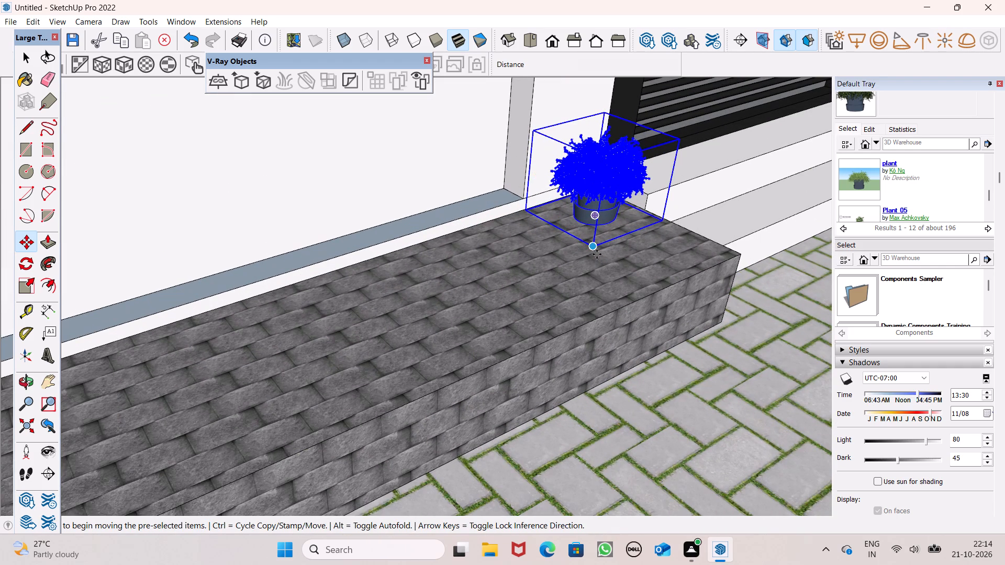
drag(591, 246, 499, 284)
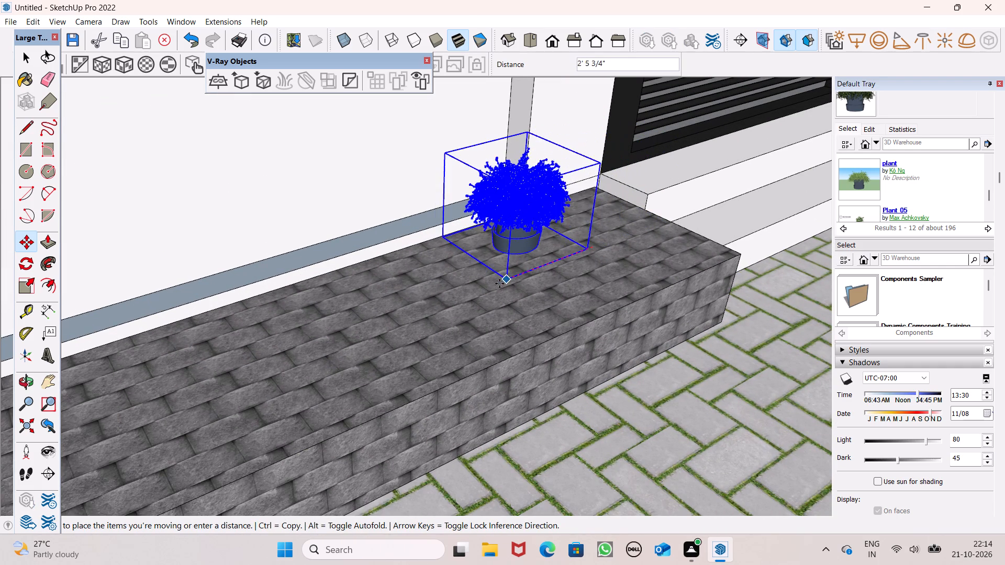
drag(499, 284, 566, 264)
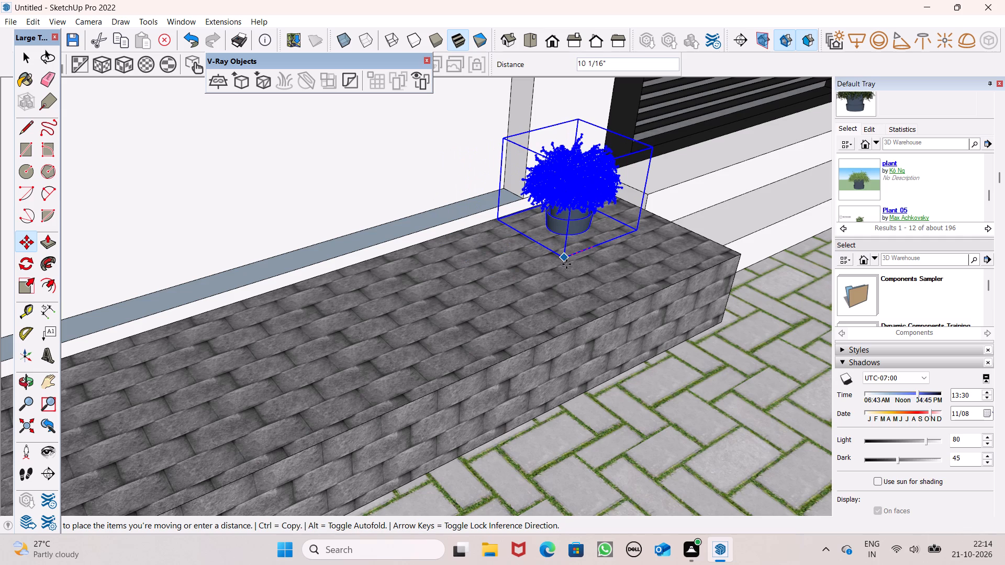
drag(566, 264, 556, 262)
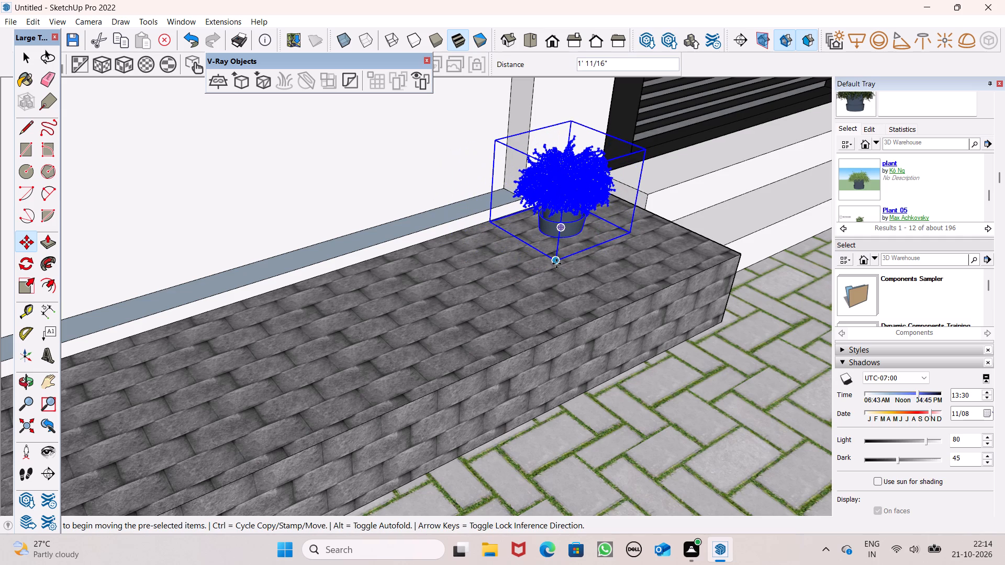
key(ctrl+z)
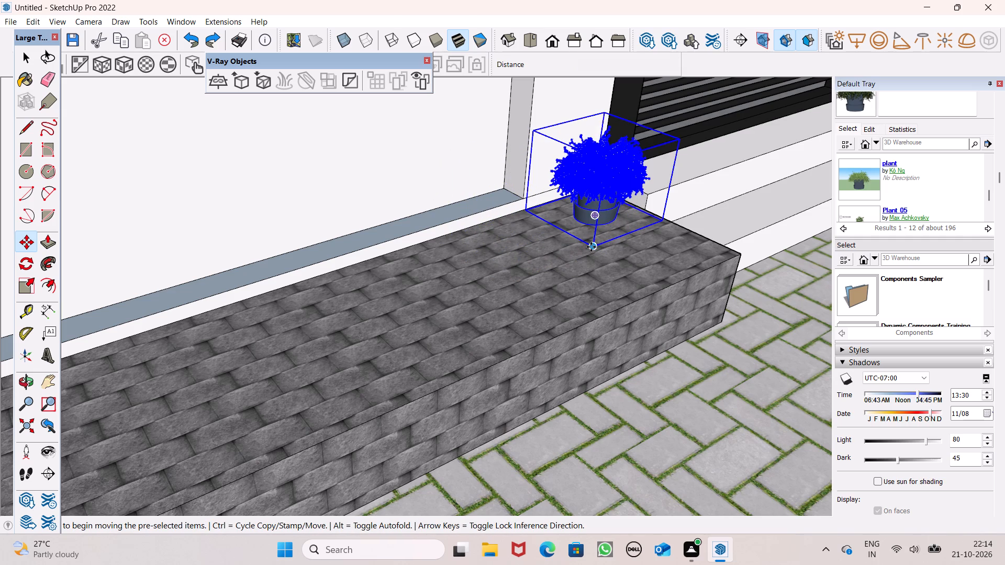
Copy the potted plant about 1' 9" along the stone-clad block, away from the entrance steps.
ctrl+drag(591, 246, 542, 264)
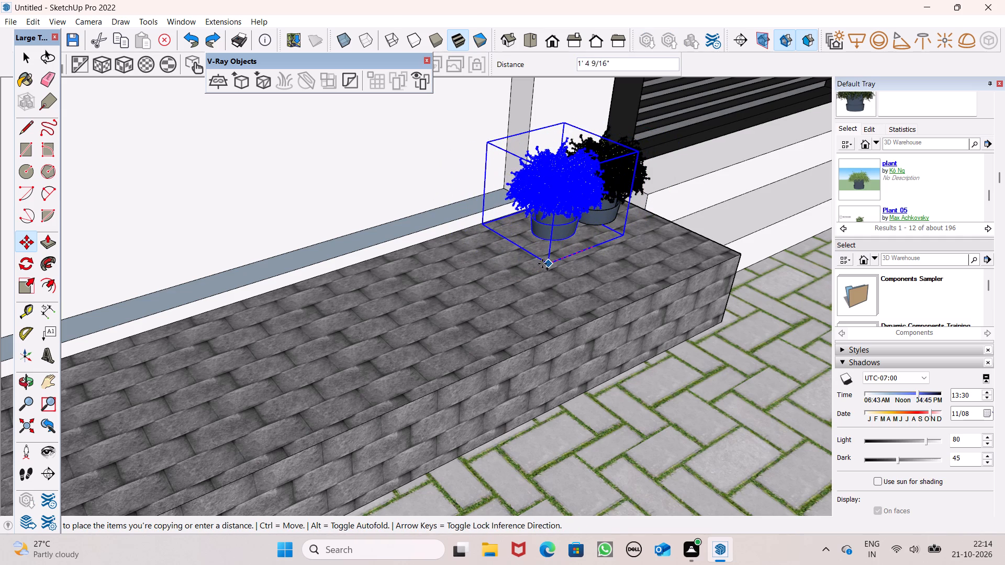
ctrl+drag(542, 264, 531, 272)
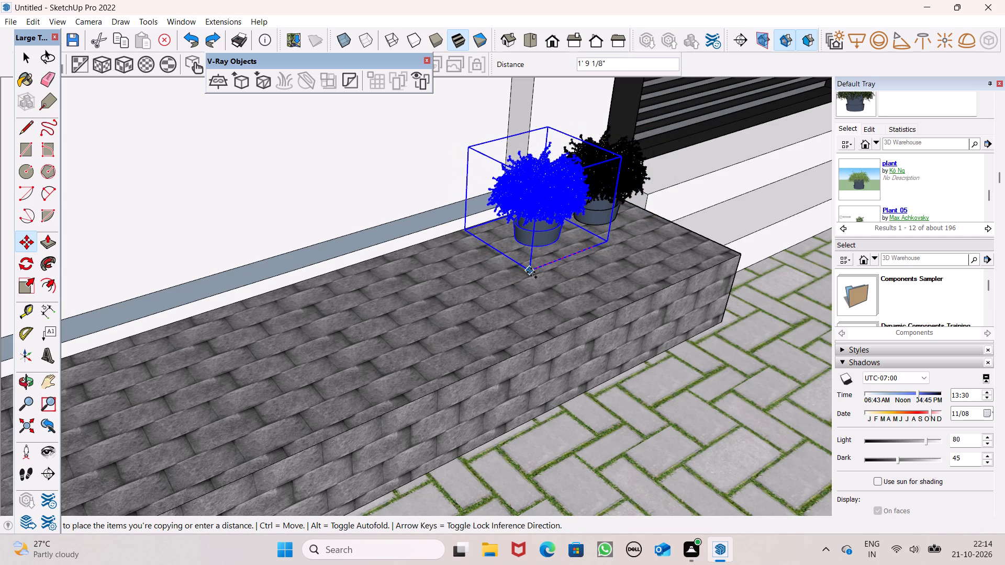
ctrl+drag(531, 272, 531, 272)
Copy the second potted plant farther along the stone-clad block to make a third plant in the row.
scroll(662, 214, down, 6)
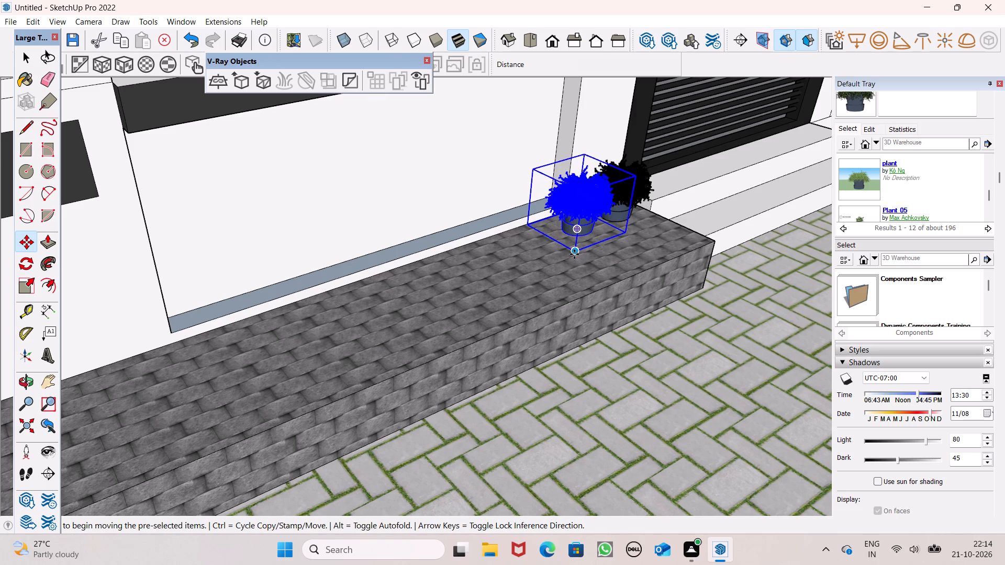
drag(573, 252, 529, 262)
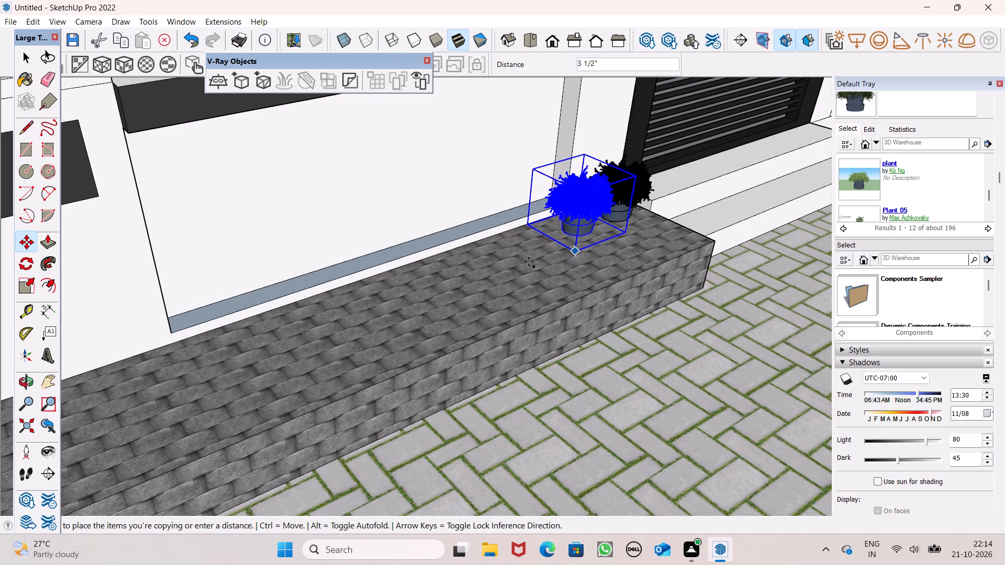
drag(529, 262, 526, 268)
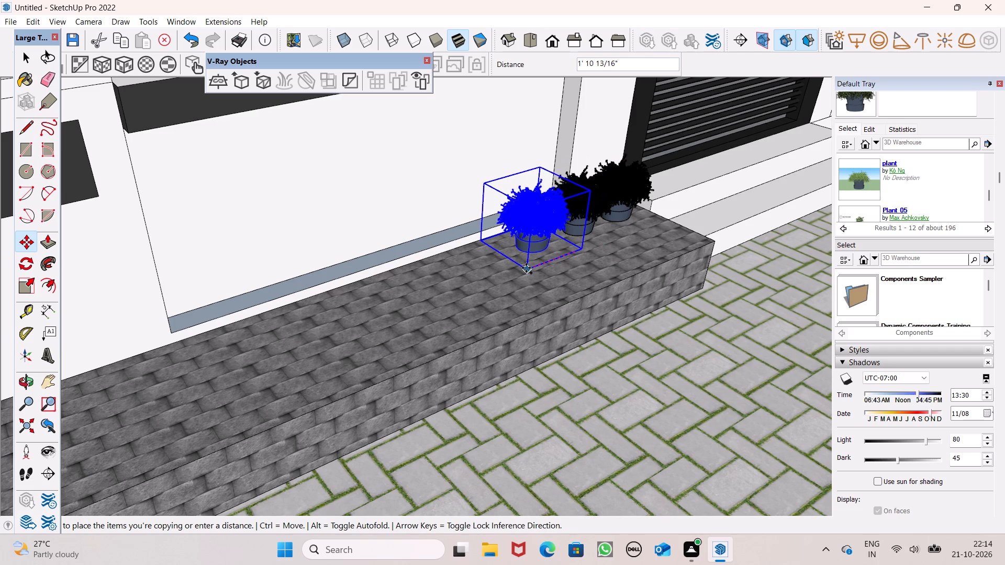
drag(526, 268, 537, 266)
Copy the third potted plant about 1' 2" farther along the block to make a fourth plant.
middle_drag(544, 295, 555, 255)
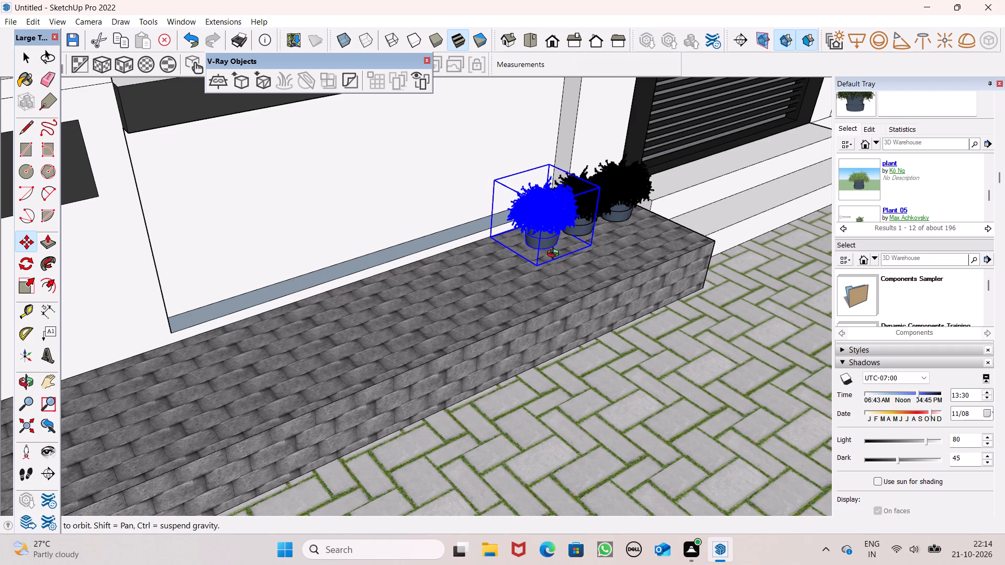
middle_drag(555, 255, 583, 204)
scroll(550, 226, up, 11)
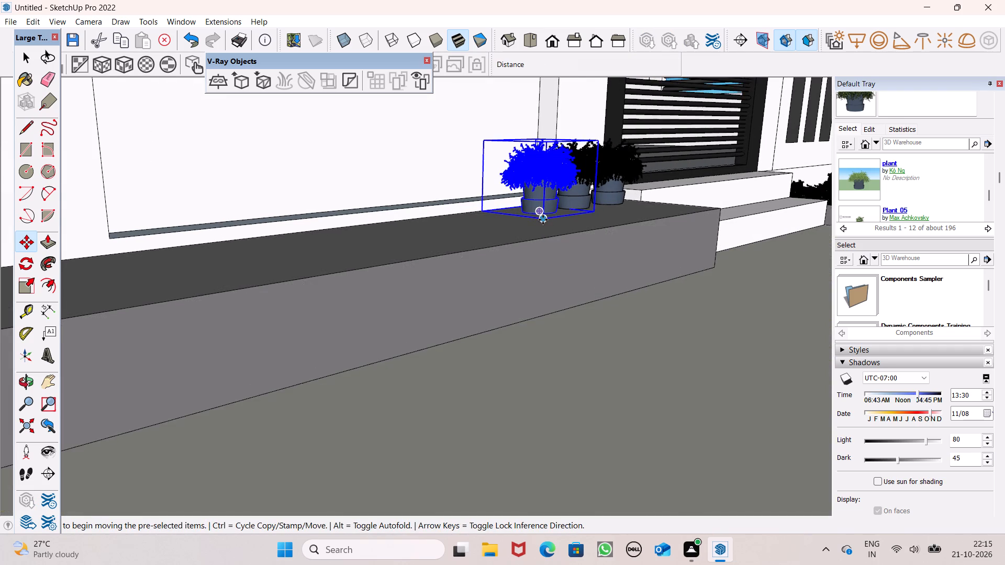
scroll(543, 220, up, 1)
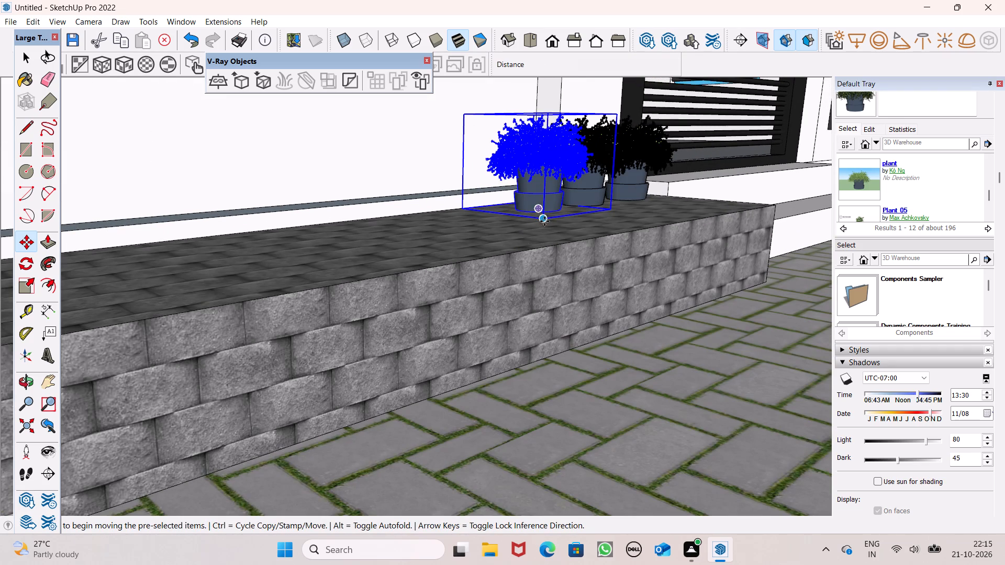
drag(544, 221, 448, 235)
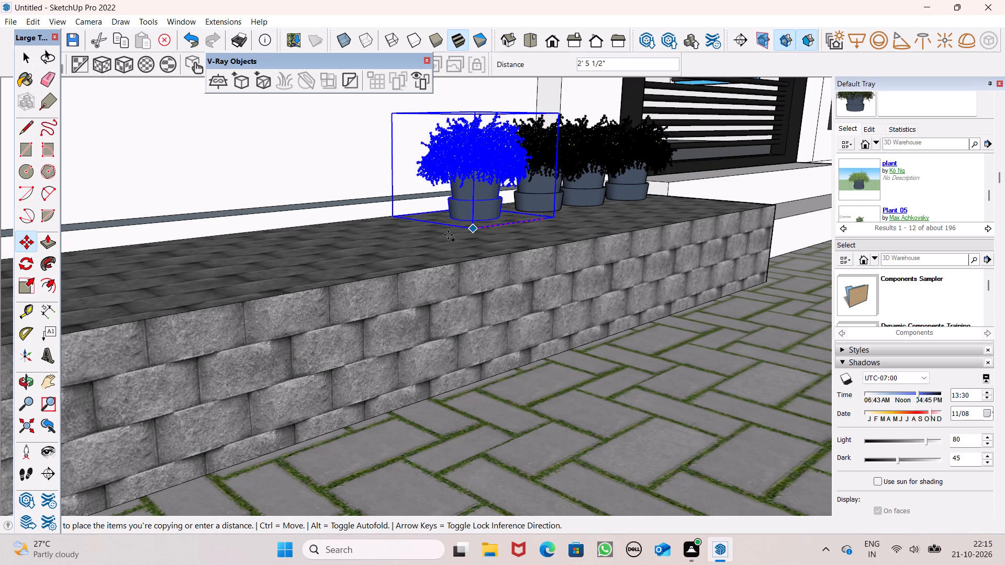
drag(448, 235, 501, 227)
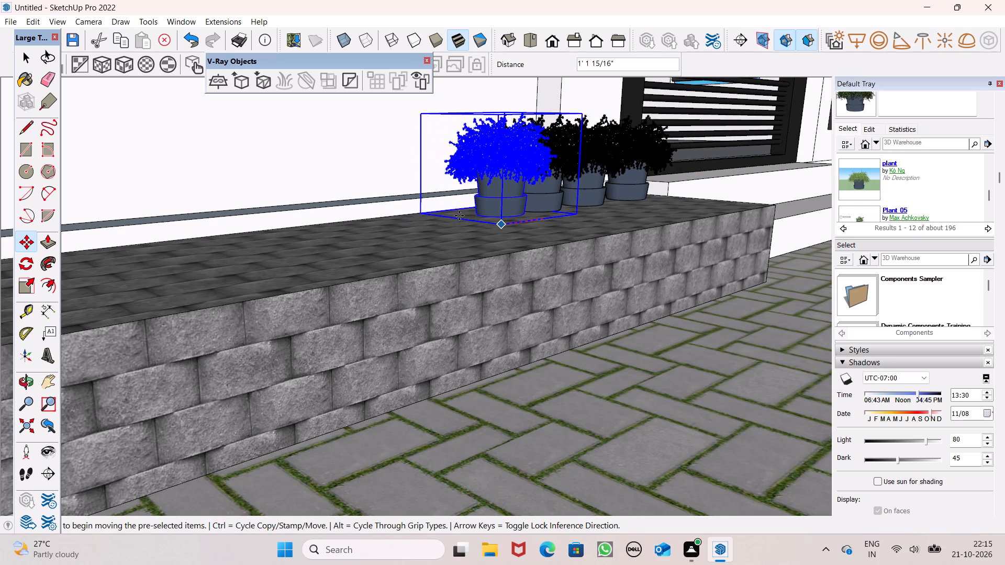
Move the fourth potted plant about 6 1/2" along the block away from the third, evening out the row's spacing.
scroll(454, 215, down, 7)
middle_drag(506, 262, 303, 360)
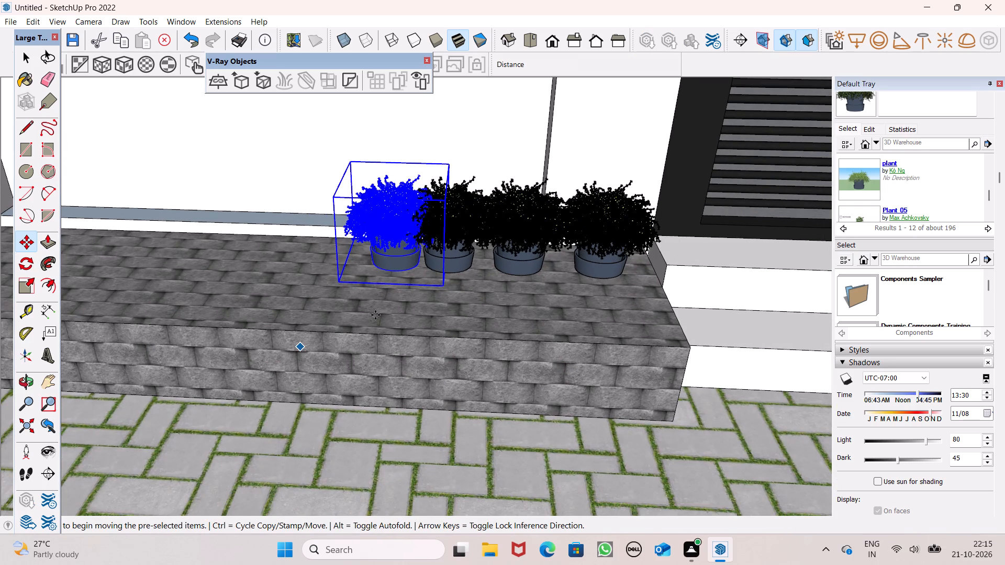
scroll(375, 315, up, 13)
scroll(357, 273, up, 1)
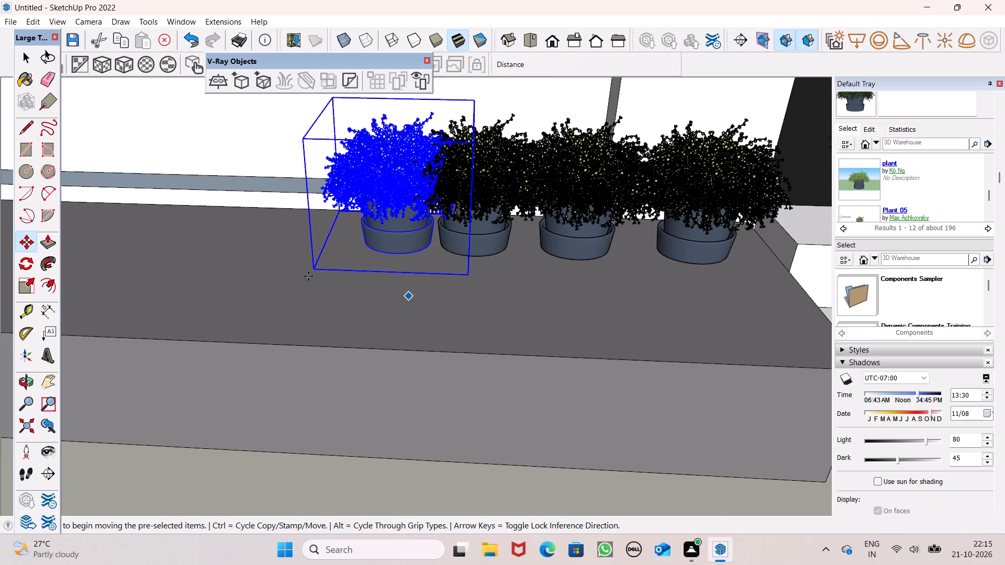
drag(312, 272, 291, 267)
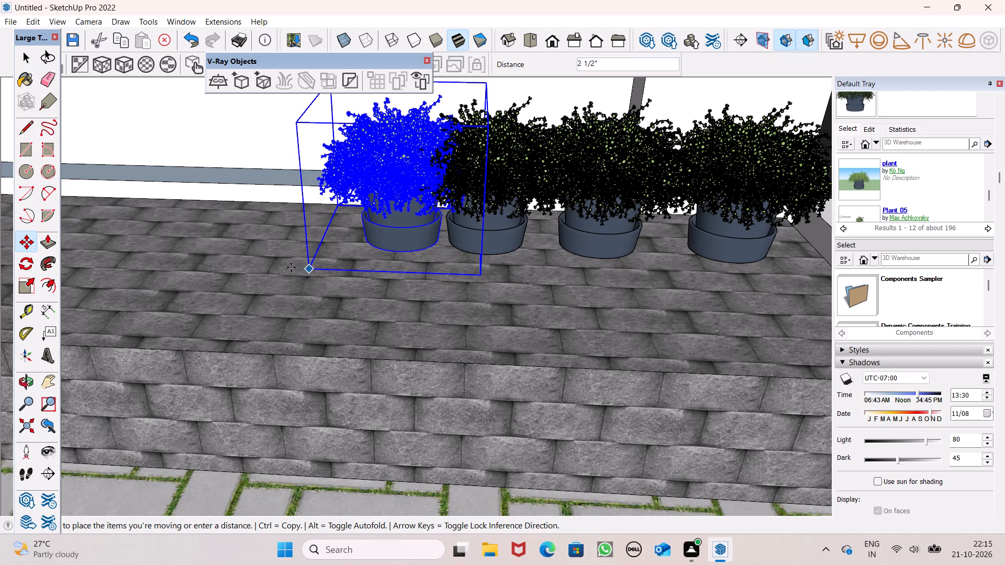
drag(291, 267, 277, 268)
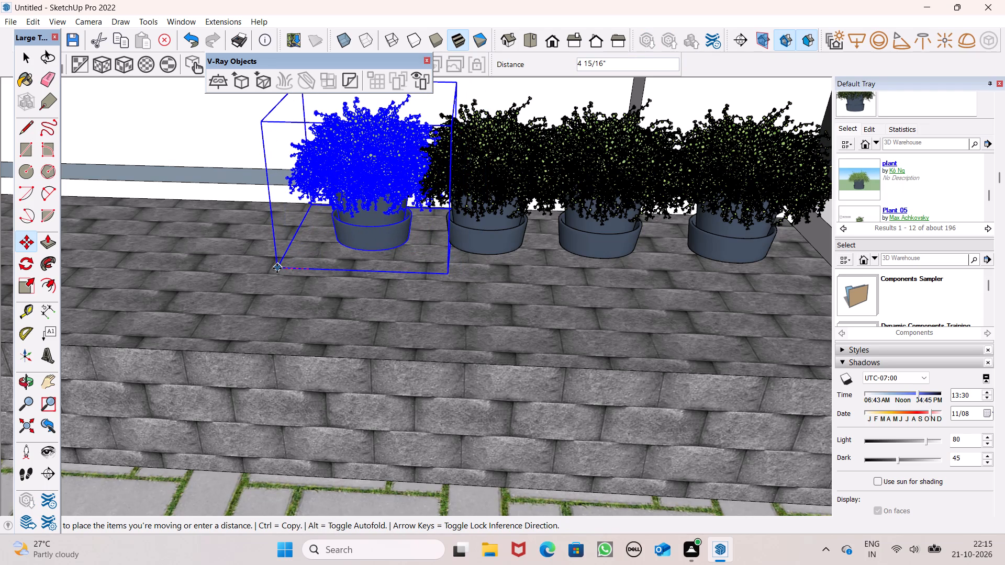
drag(277, 268, 268, 268)
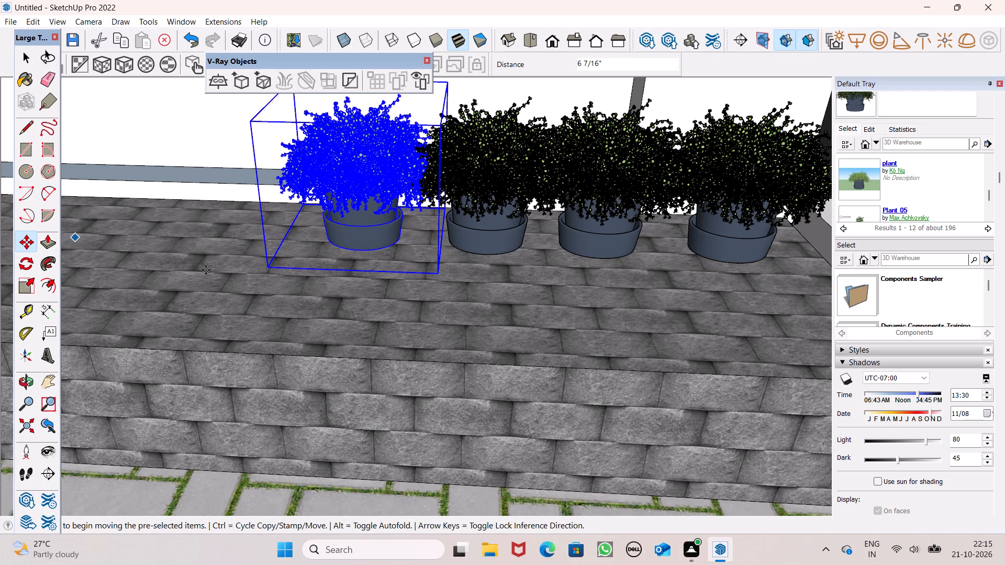
Copy the fourth potted plant about 1' 6 3/4" farther along the stone-clad block and multiply the copy by 6 at equal spacing.
scroll(206, 270, down, 6)
scroll(363, 221, down, 9)
middle_drag(336, 268, 468, 251)
scroll(187, 296, up, 5)
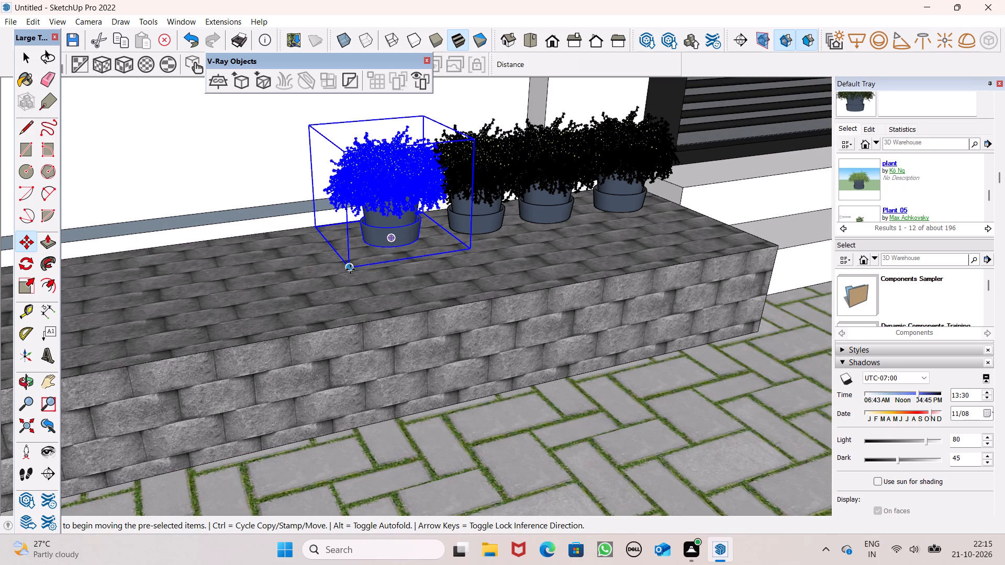
drag(350, 269, 297, 277)
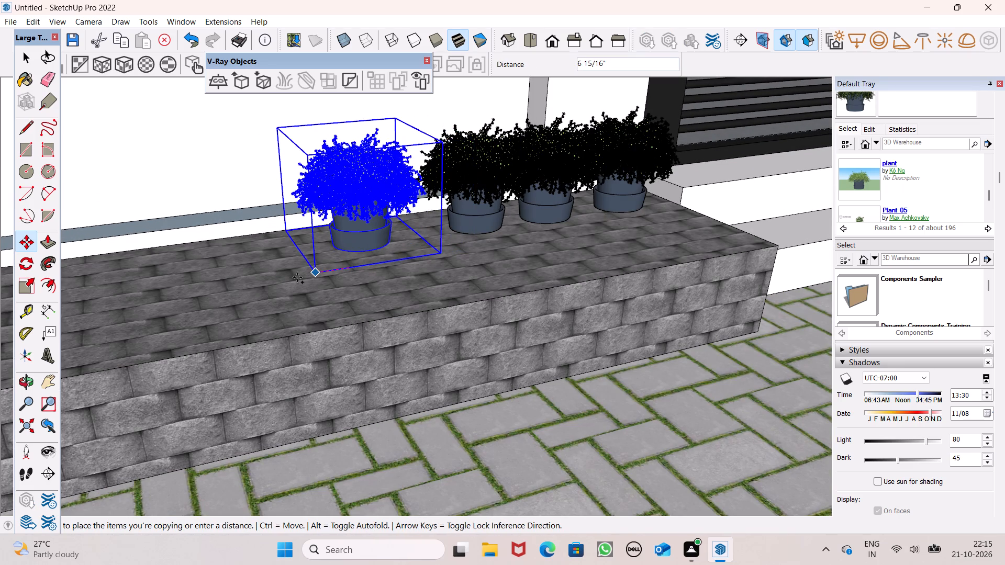
drag(297, 277, 259, 287)
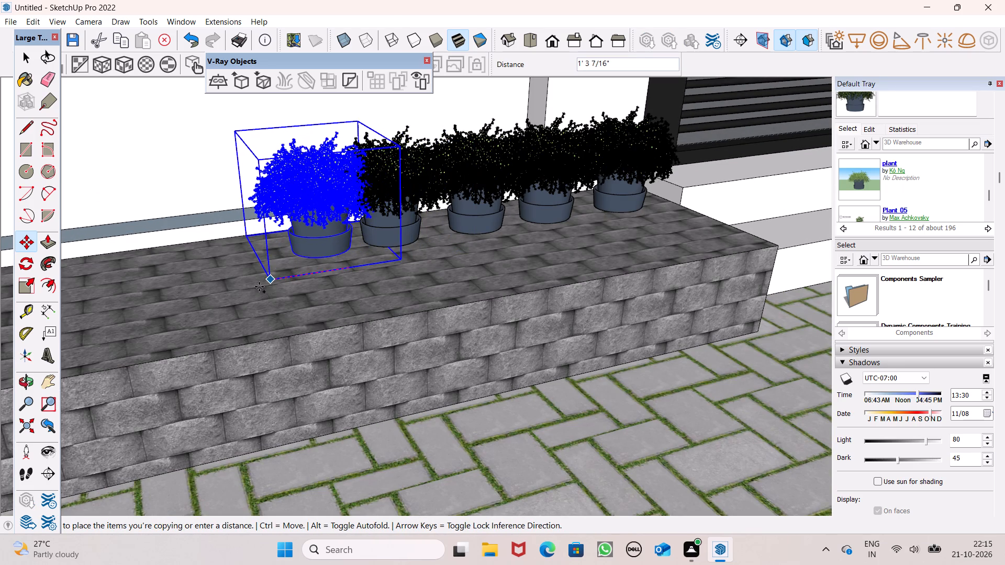
drag(259, 287, 253, 289)
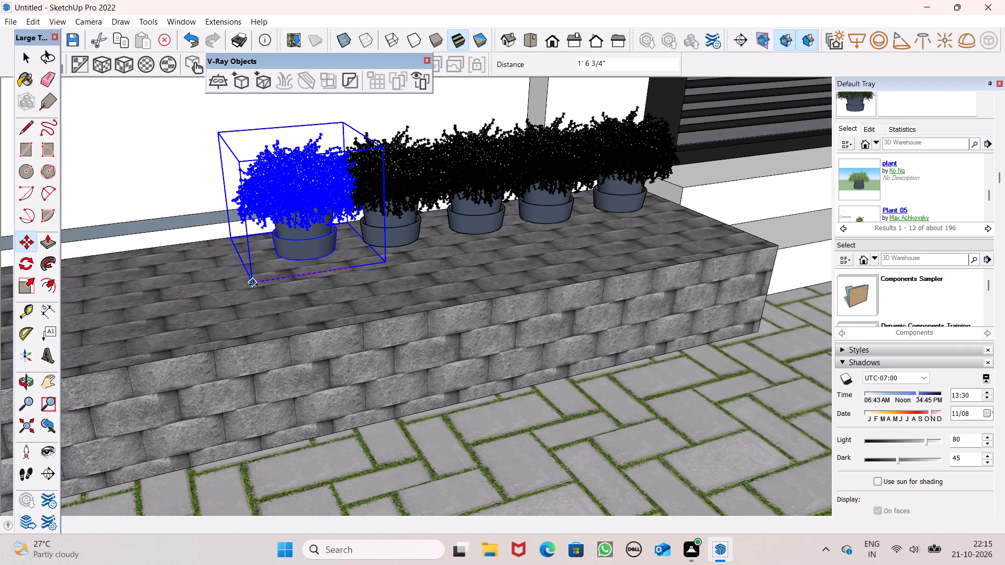
key(shift+asterisk)
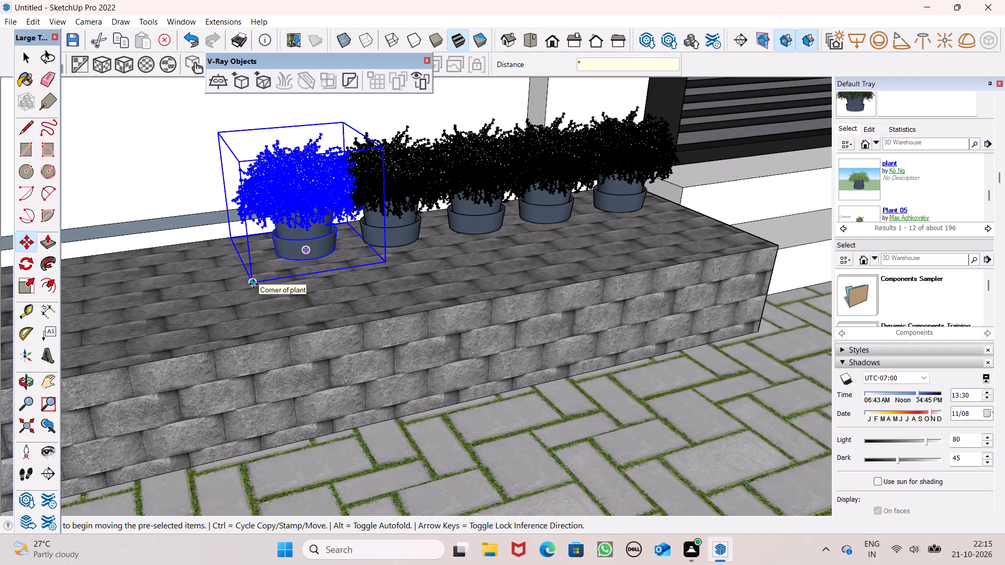
key(6)
key(Return)
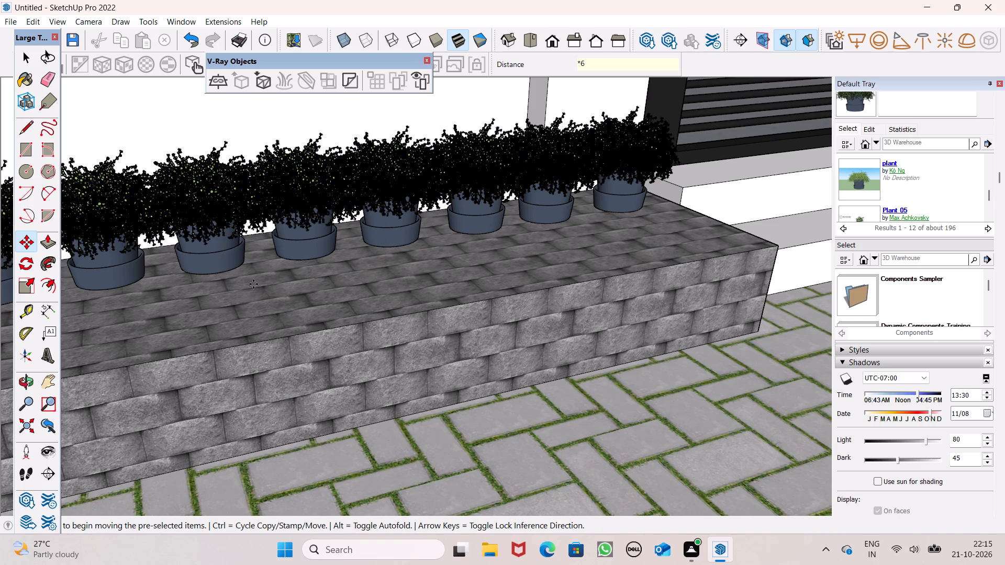
scroll(747, 195, down, 2)
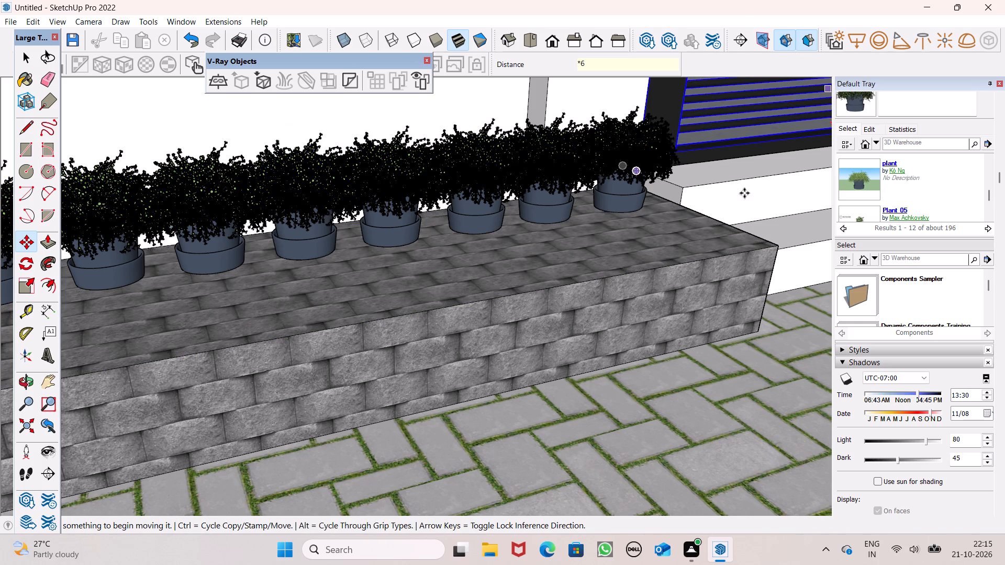
scroll(626, 244, down, 6)
scroll(574, 297, down, 7)
scroll(492, 368, down, 6)
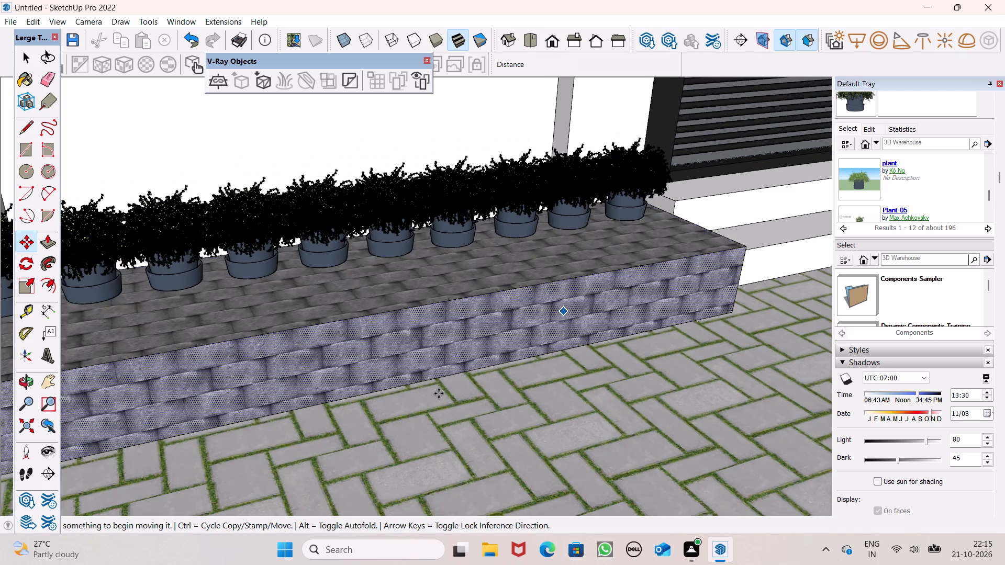
scroll(437, 397, down, 14)
scroll(442, 387, down, 7)
scroll(558, 329, down, 7)
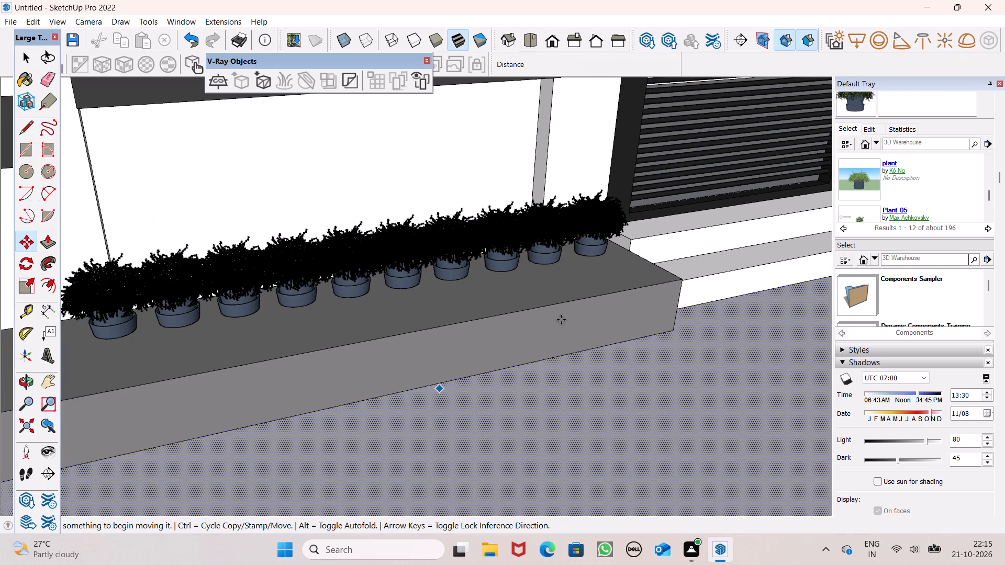
scroll(619, 274, down, 7)
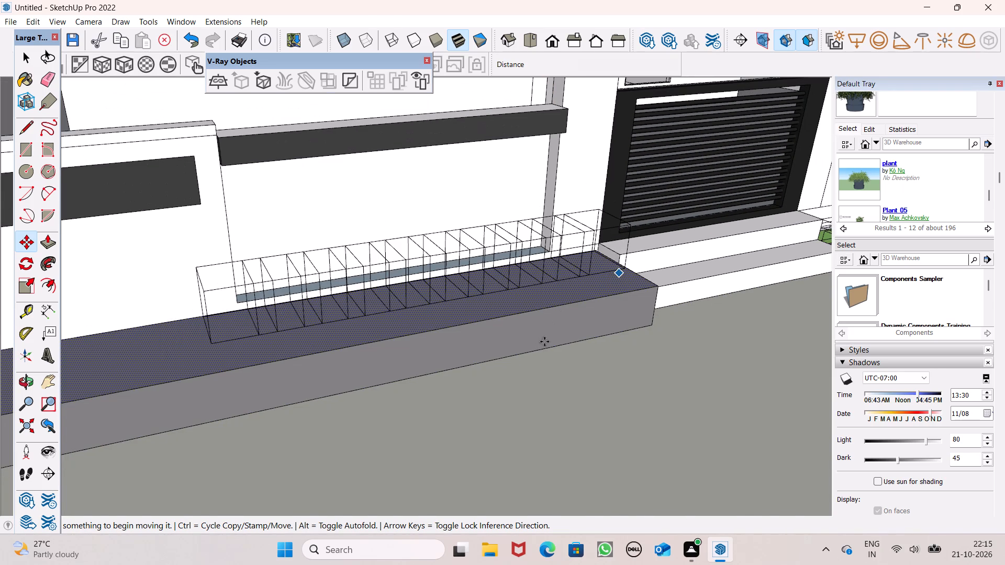
key(space)
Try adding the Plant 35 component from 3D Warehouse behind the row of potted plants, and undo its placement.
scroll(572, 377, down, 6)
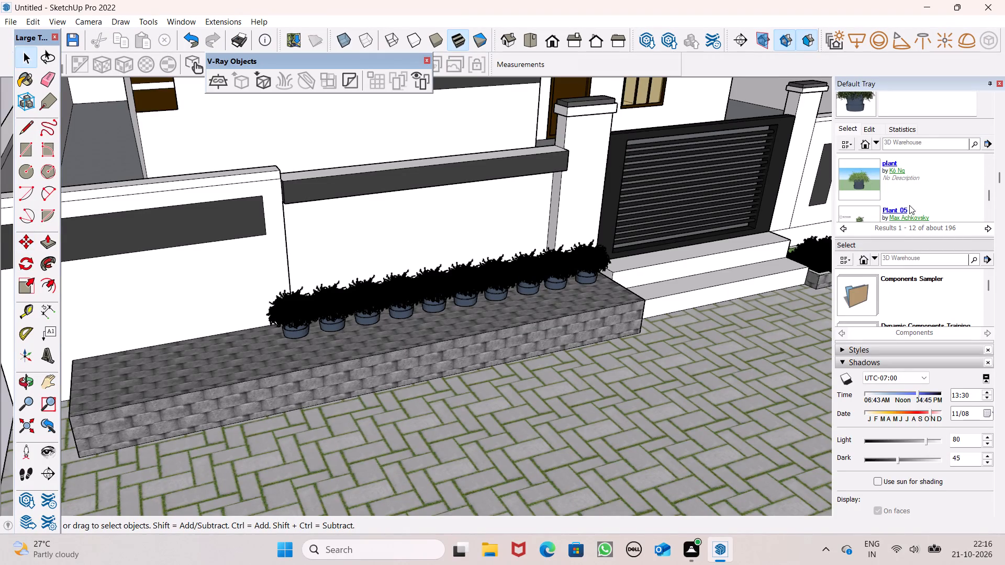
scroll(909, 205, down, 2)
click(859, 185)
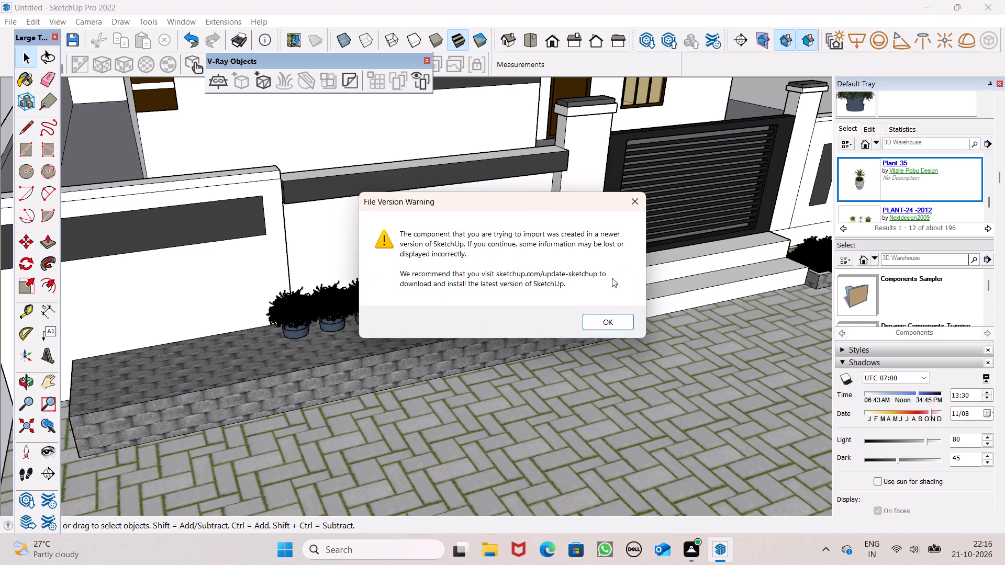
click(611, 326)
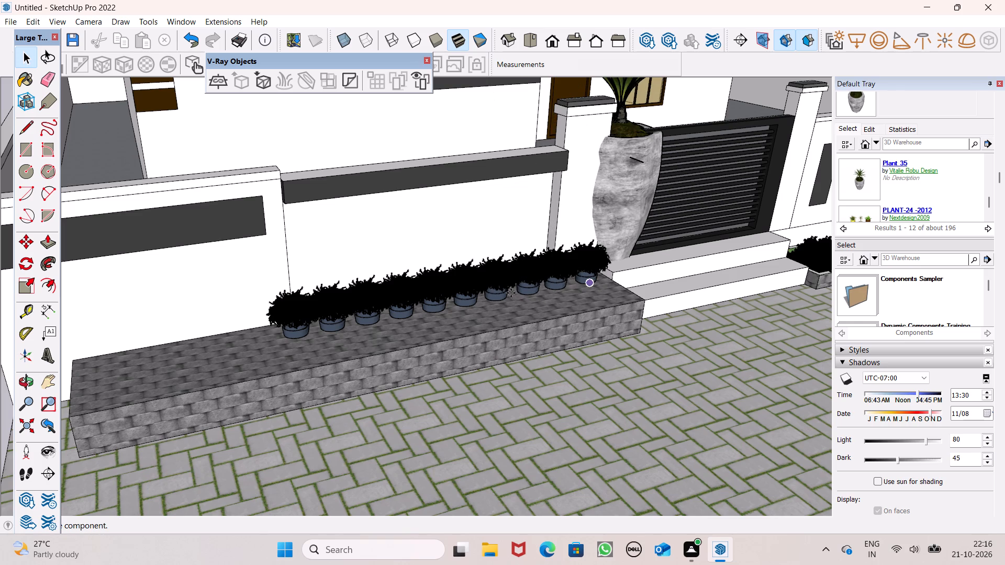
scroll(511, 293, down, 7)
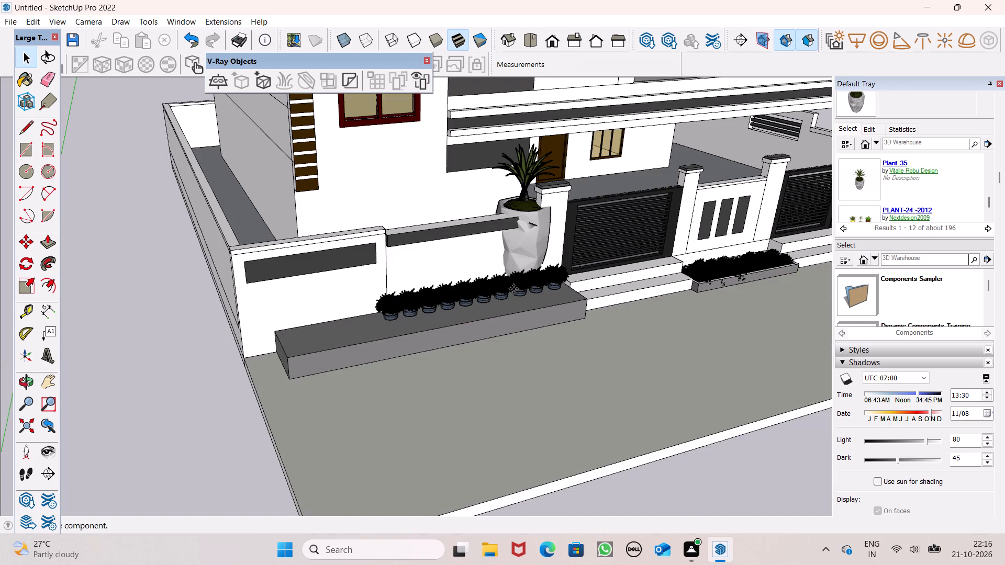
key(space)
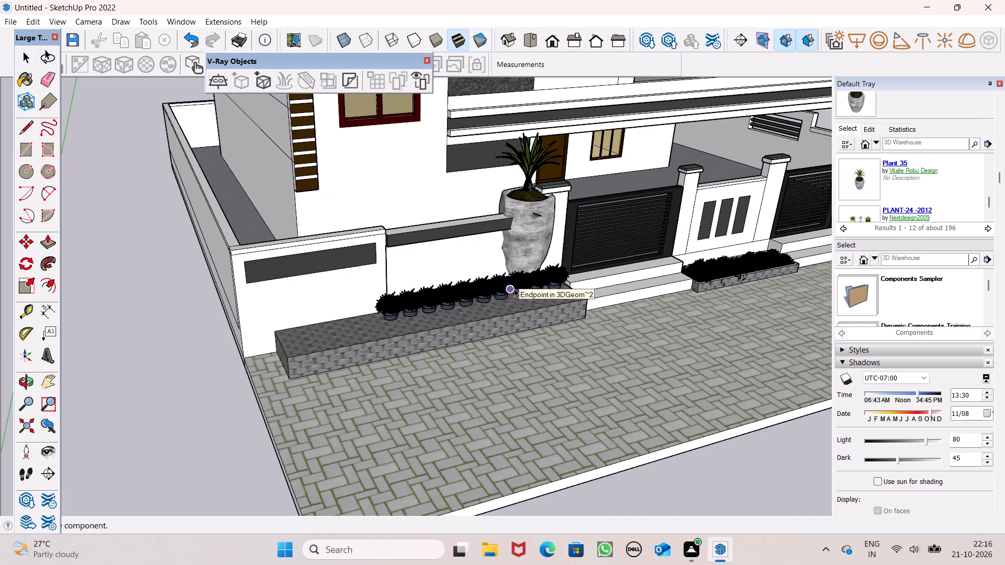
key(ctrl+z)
Examine the finished plant row, planters and compound walls around the front and side of the house.
key(space)
key(space)
scroll(515, 335, down, 3)
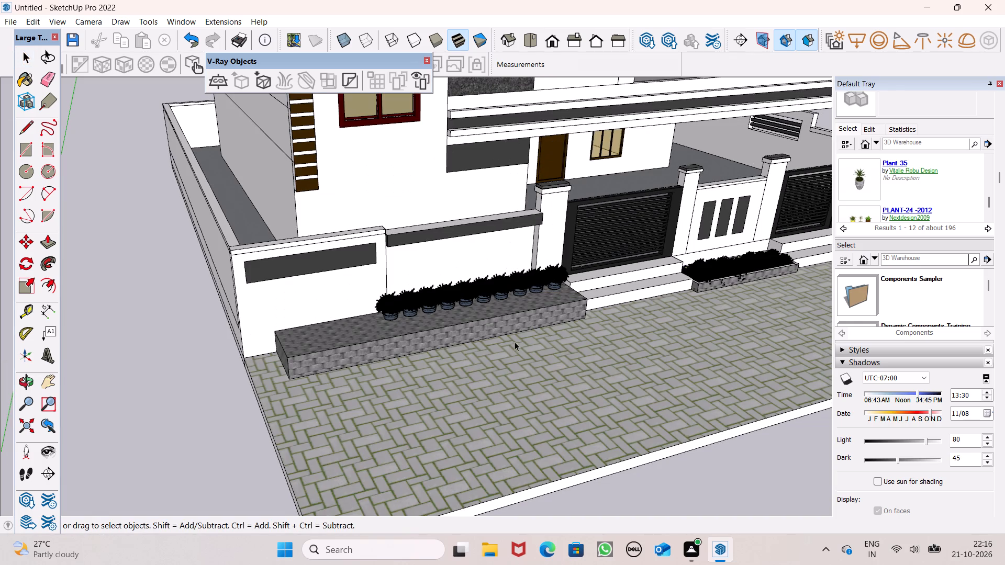
scroll(515, 342, down, 8)
key(space)
key(space)
scroll(477, 382, down, 12)
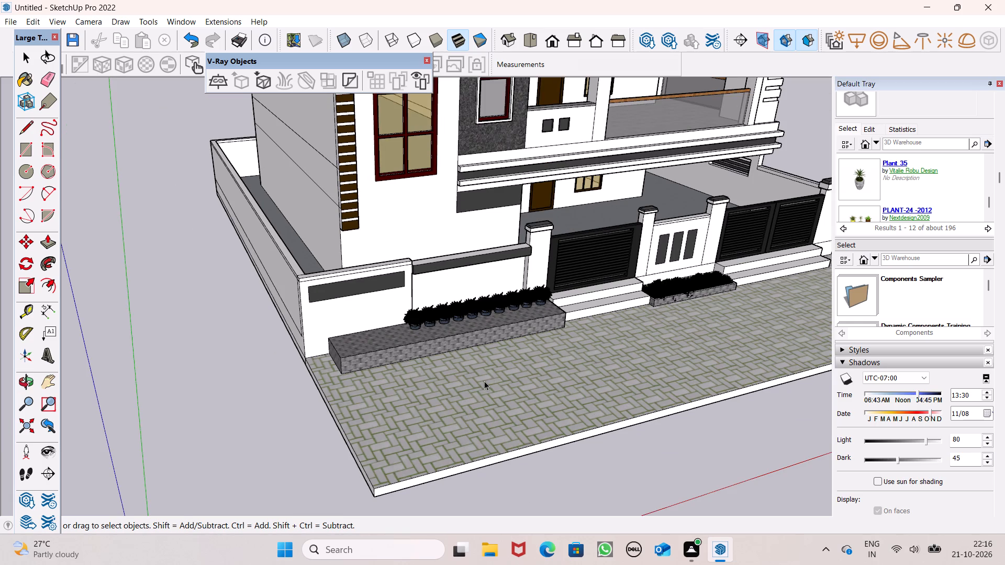
scroll(494, 379, down, 5)
middle_drag(558, 419, 263, 382)
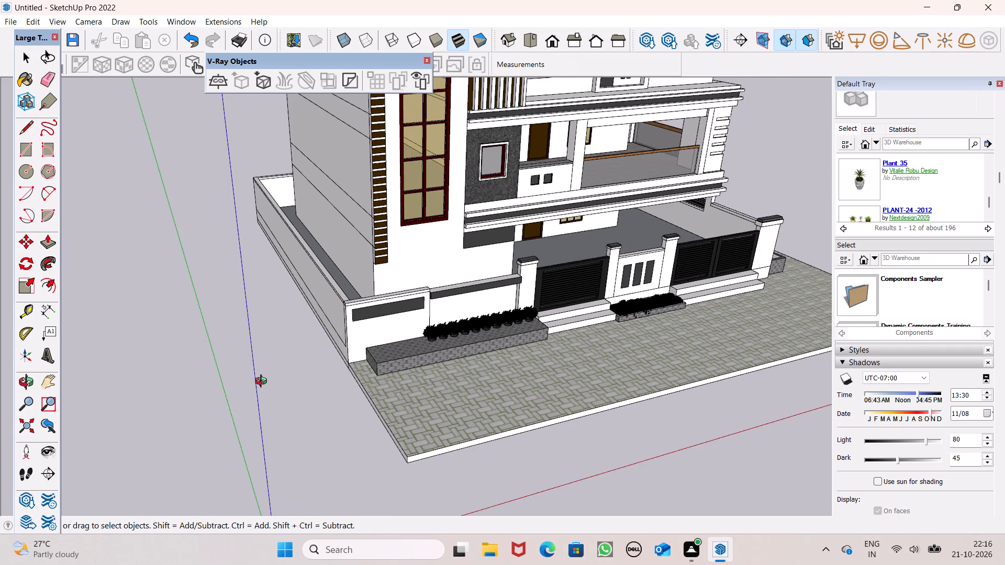
middle_drag(263, 382, 194, 382)
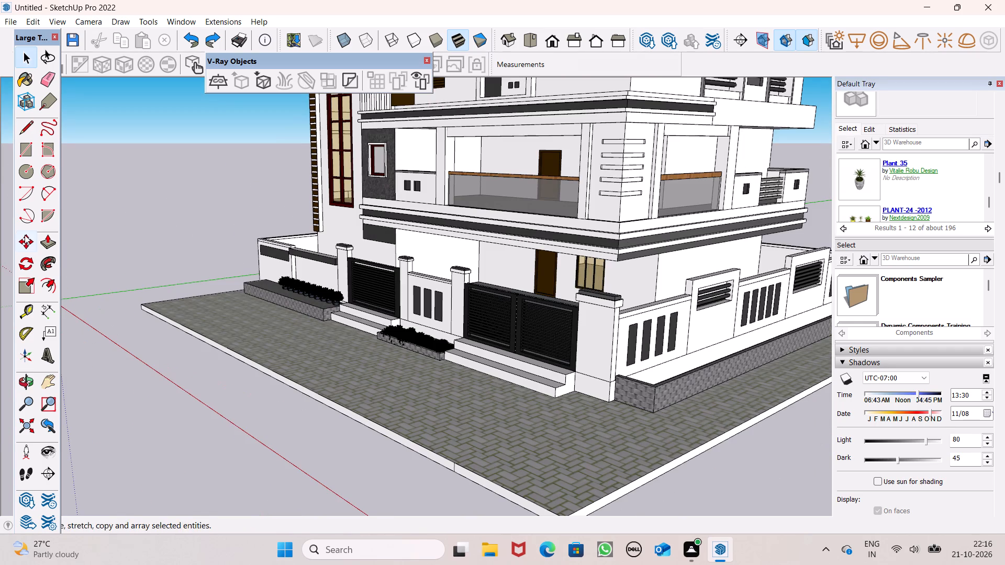
middle_drag(263, 444, 706, 458)
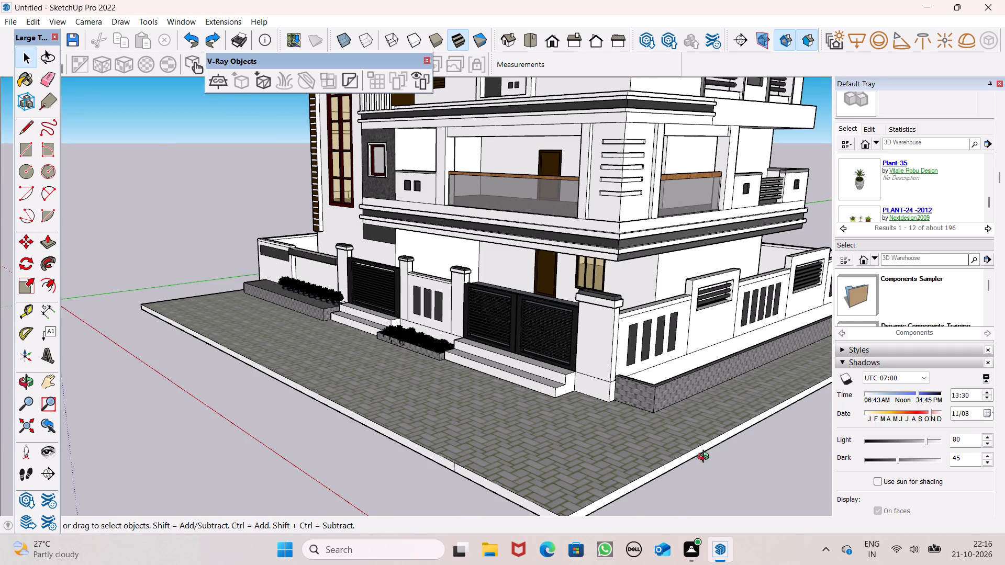
Set the Front view and start a 3D text reading Housedekho.
click(554, 43)
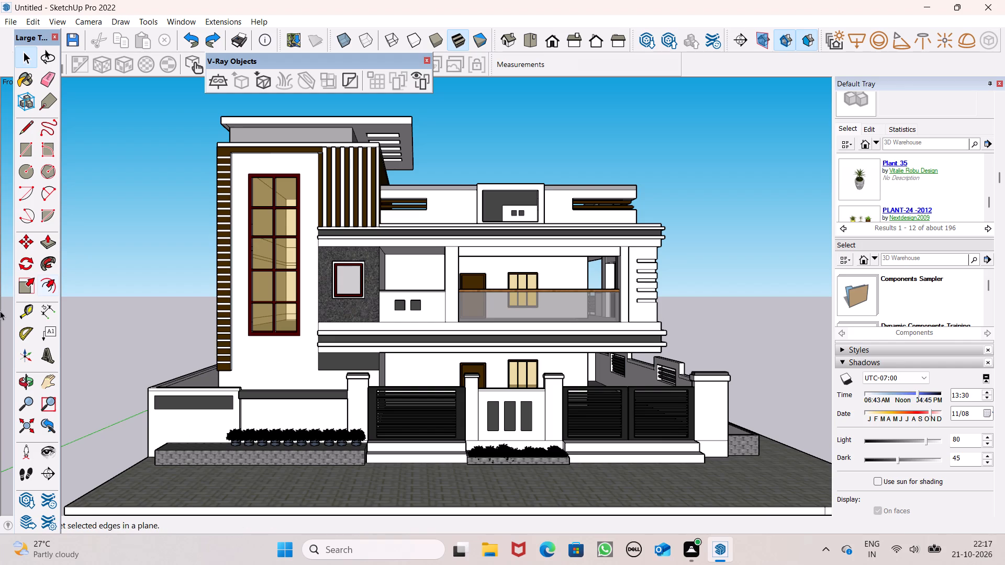
click(43, 354)
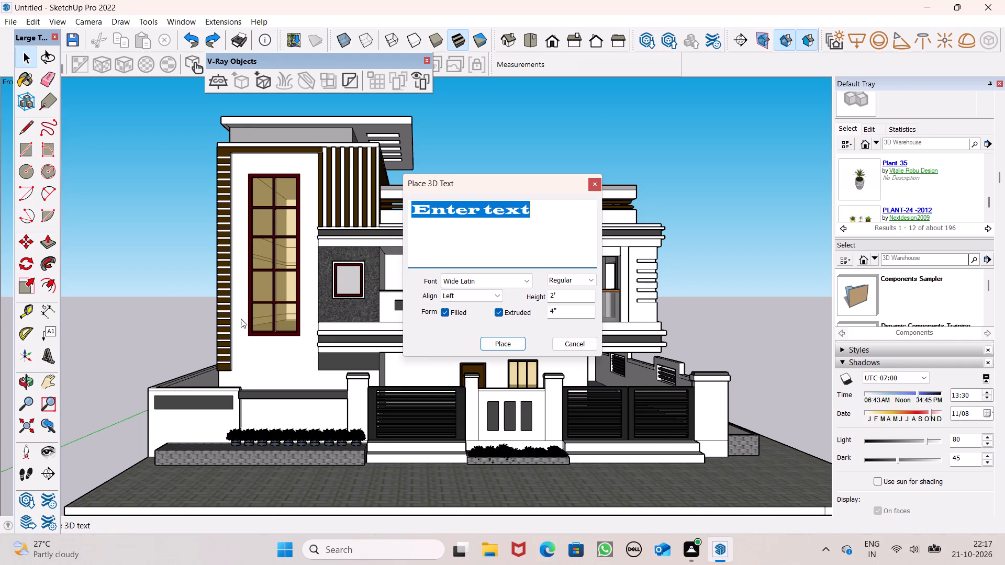
key(BackSpace)
key(h)
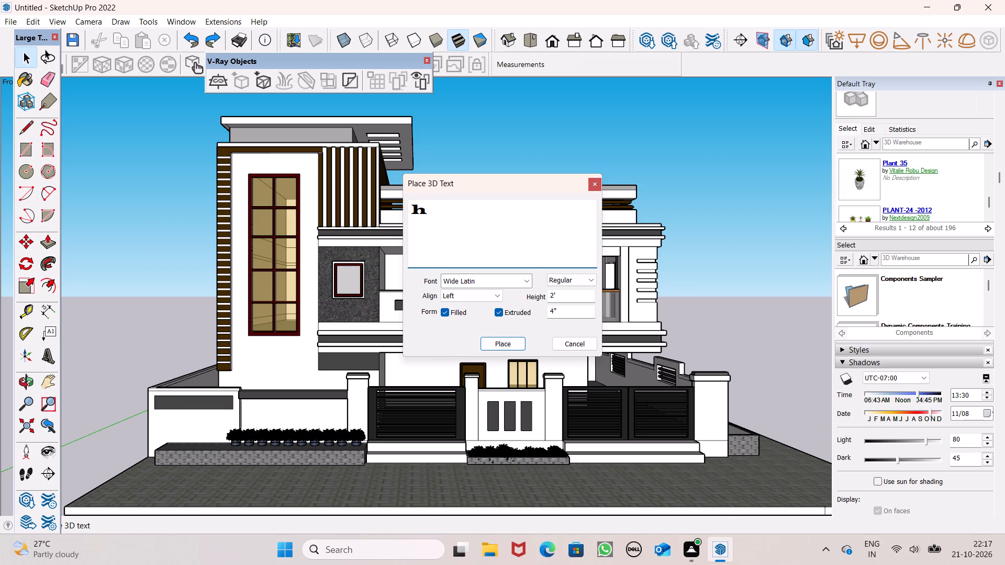
key(BackSpace)
key(h)
text(ouse)
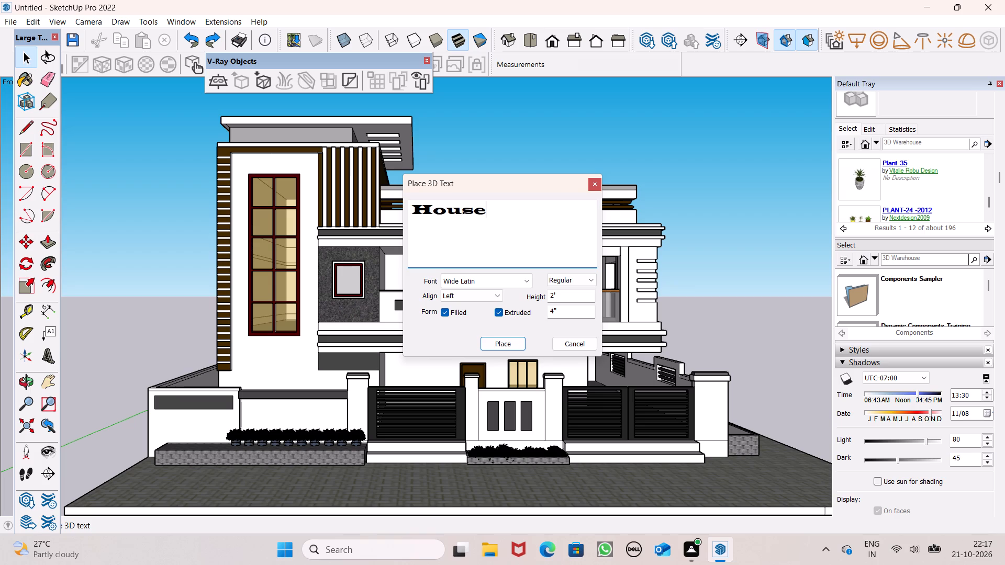
text(dekho)
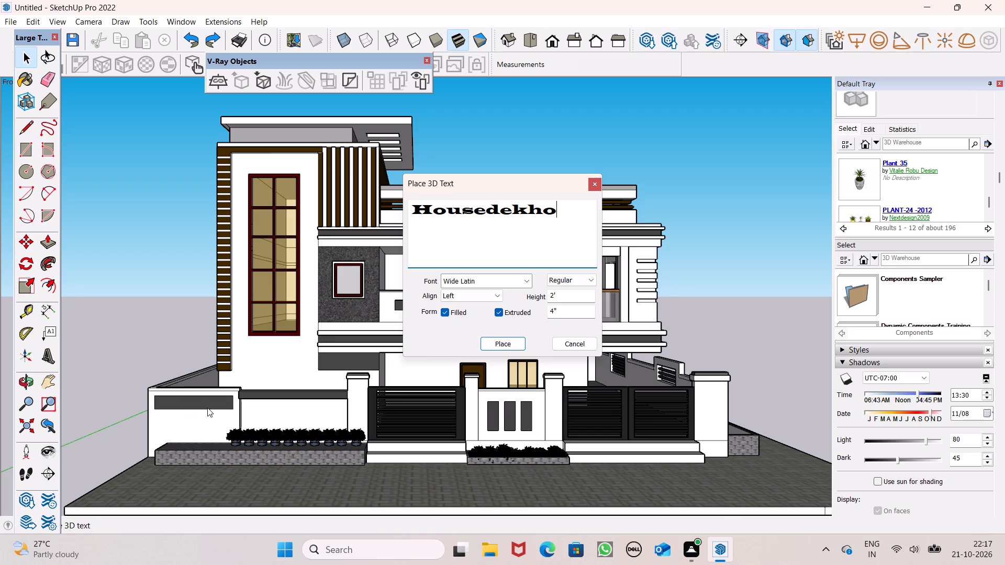
Set the font of the Housedekho 3D text to Times New Roman.
click(527, 285)
scroll(501, 378, down, 1)
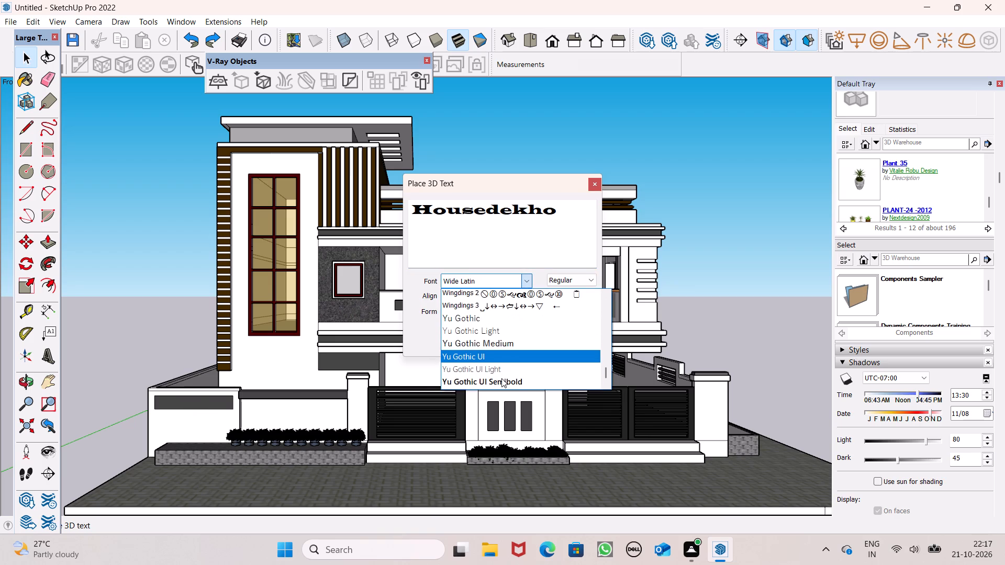
scroll(501, 378, down, 20)
scroll(501, 378, down, 7)
scroll(501, 378, up, 3)
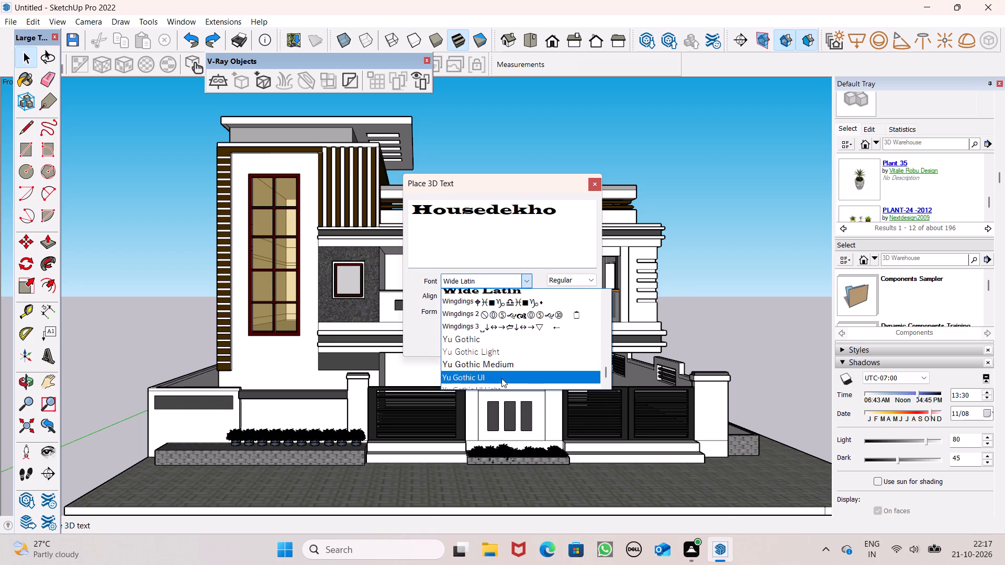
scroll(501, 378, up, 16)
scroll(501, 378, down, 1)
scroll(501, 378, up, 1)
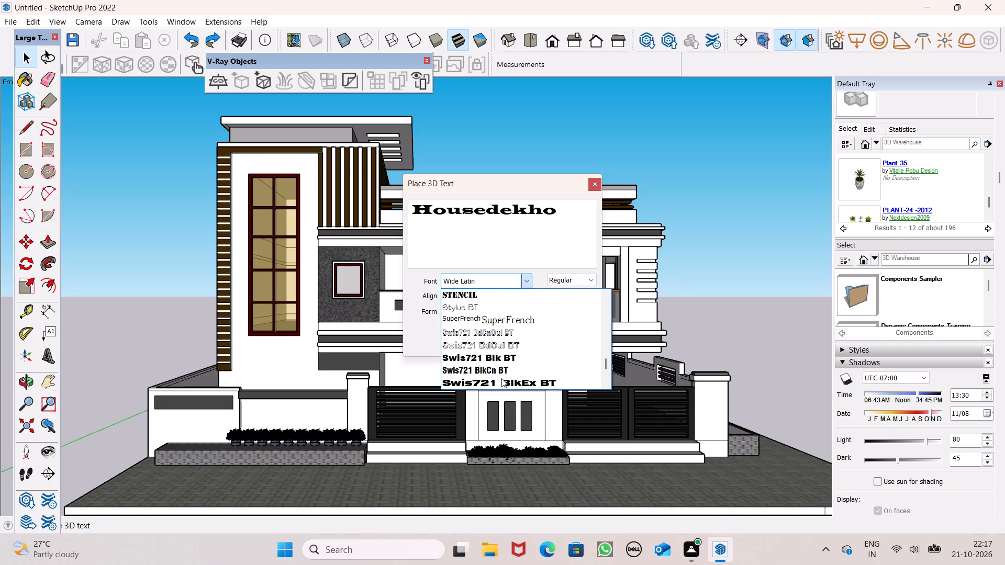
scroll(501, 378, up, 14)
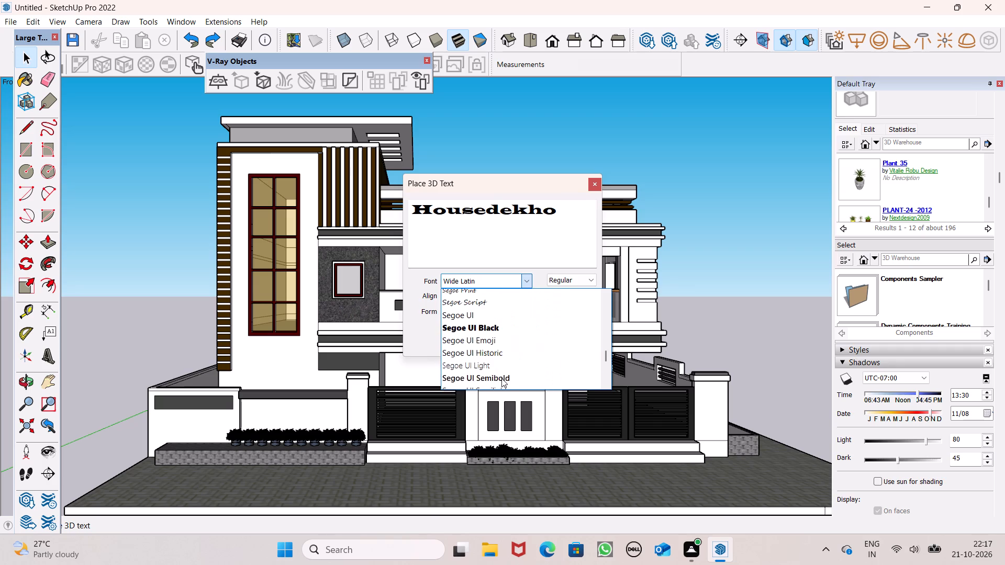
scroll(501, 378, up, 20)
scroll(501, 378, up, 1)
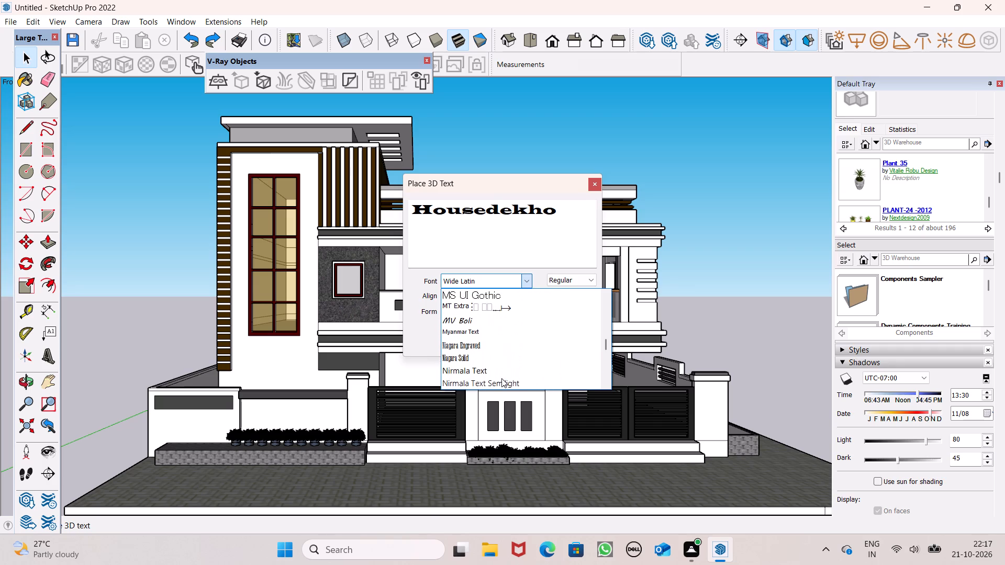
scroll(501, 378, up, 19)
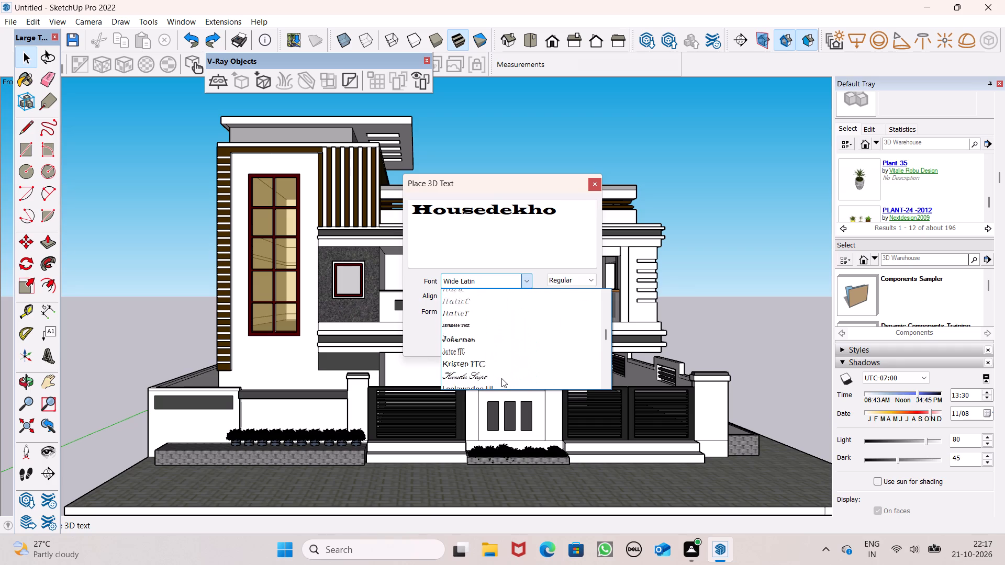
scroll(501, 378, up, 2)
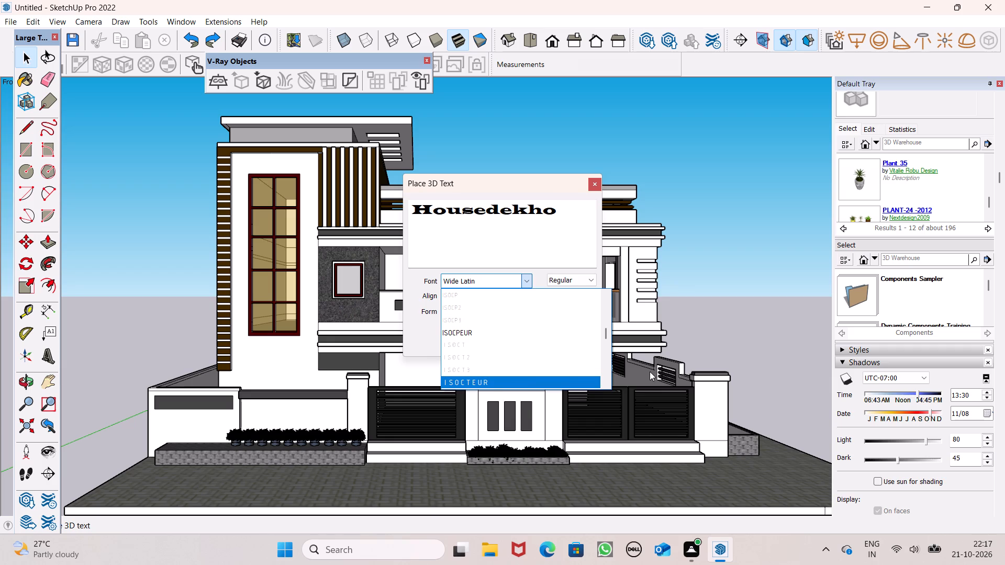
scroll(523, 364, down, 5)
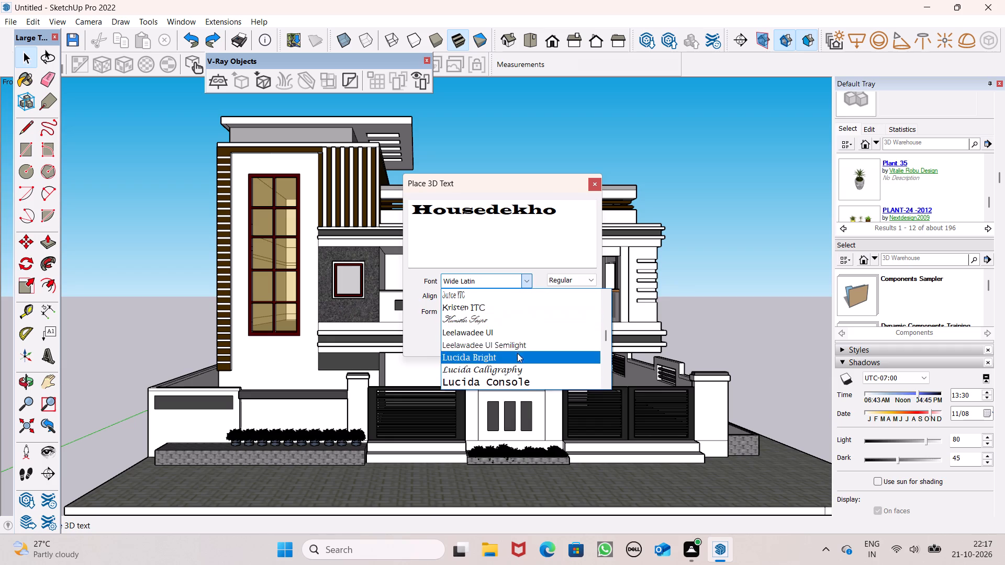
scroll(515, 349, down, 14)
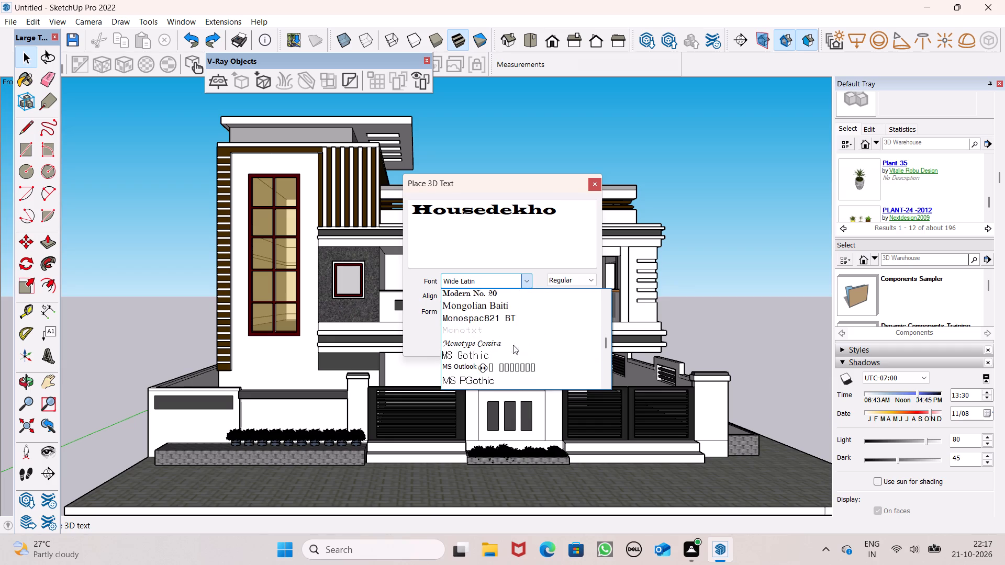
scroll(513, 345, down, 10)
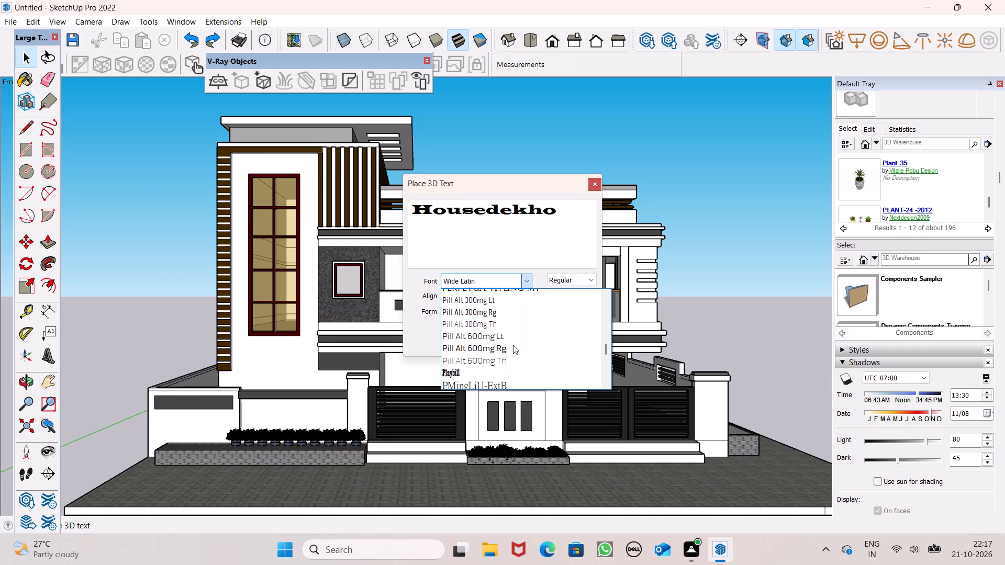
scroll(513, 345, down, 11)
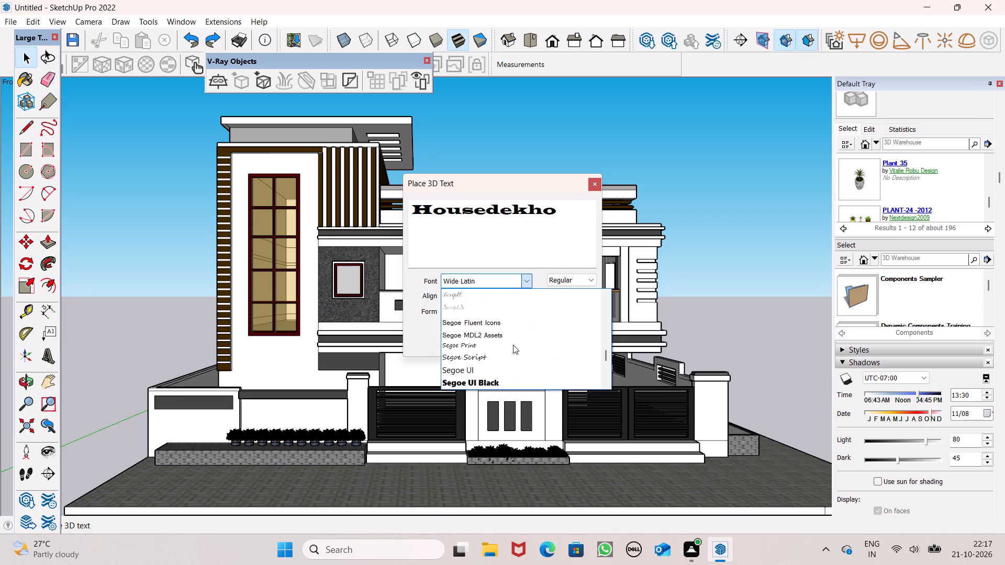
scroll(513, 345, down, 10)
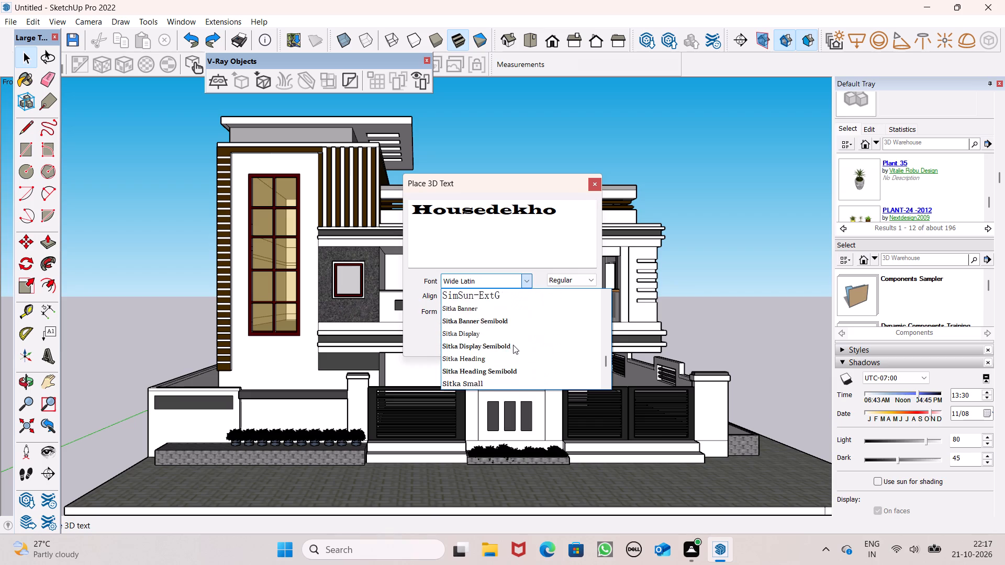
scroll(513, 345, down, 4)
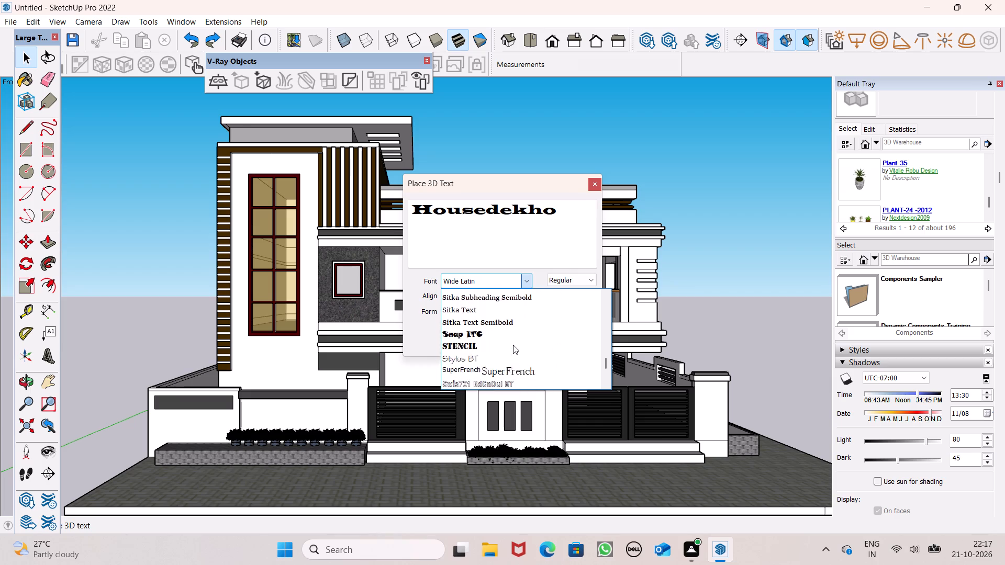
scroll(513, 345, down, 4)
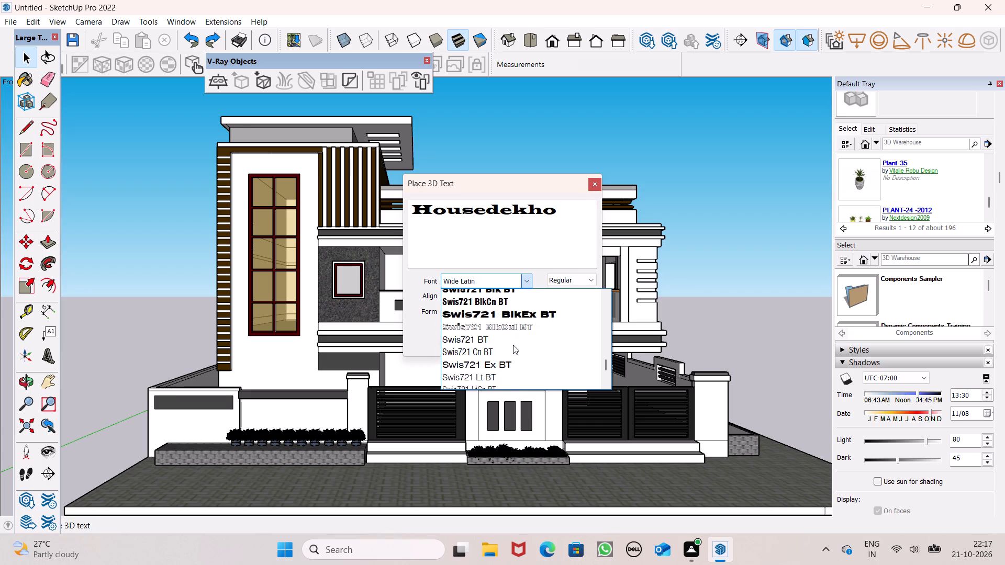
scroll(513, 345, down, 4)
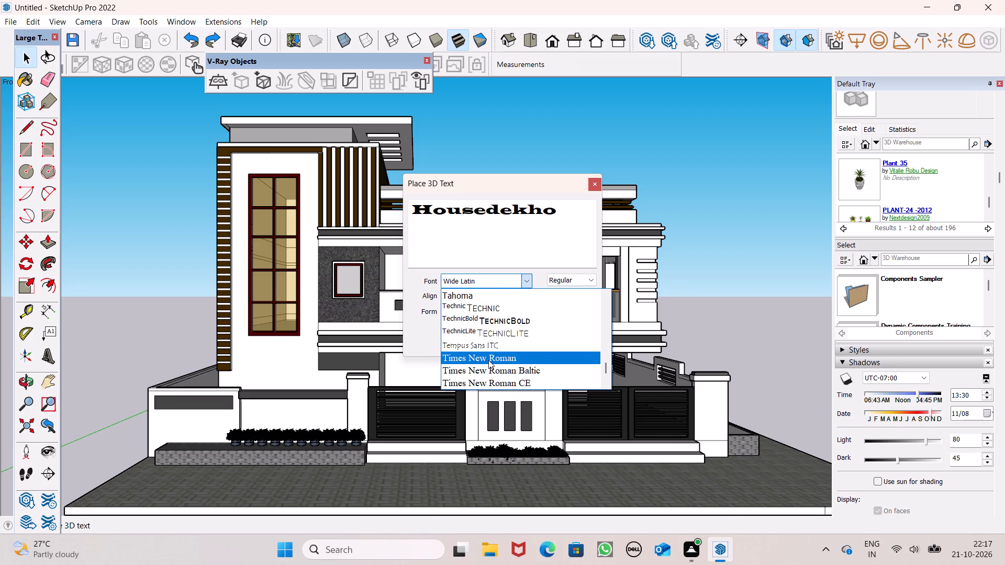
click(488, 359)
Place the Housedekho 3D text on the front compound wall's white face, just above the row of potted plants.
click(500, 340)
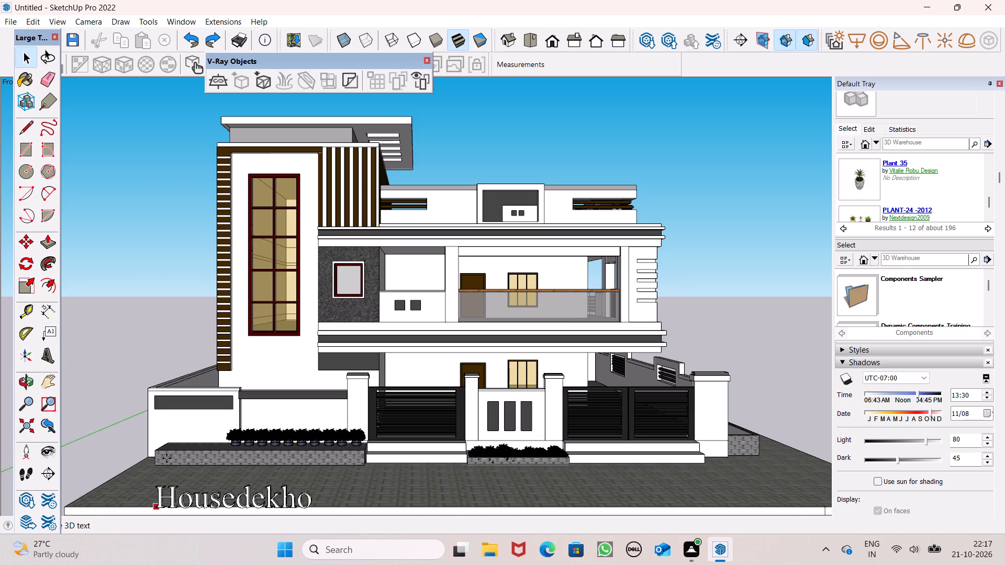
scroll(275, 436, up, 1)
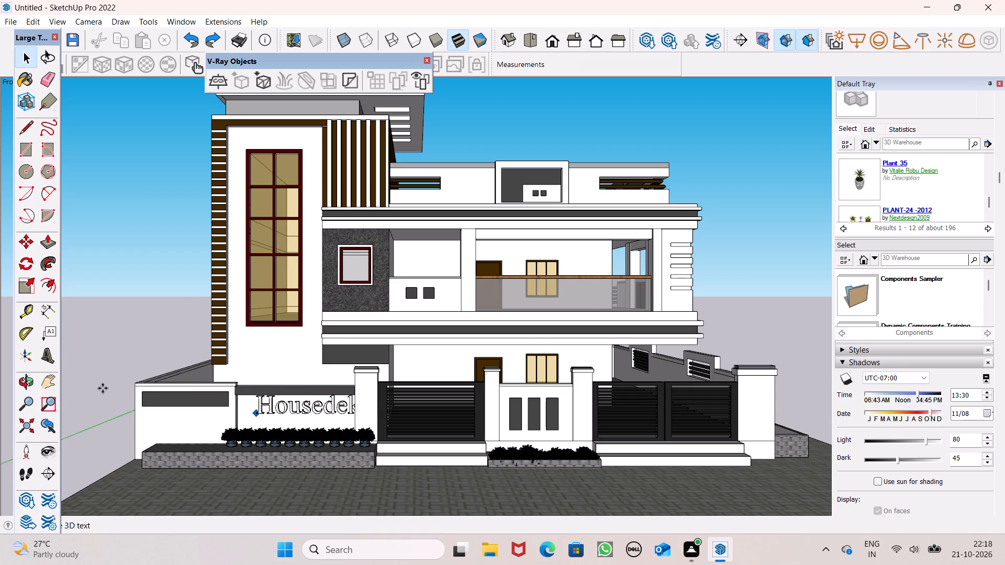
middle_drag(276, 432, 313, 448)
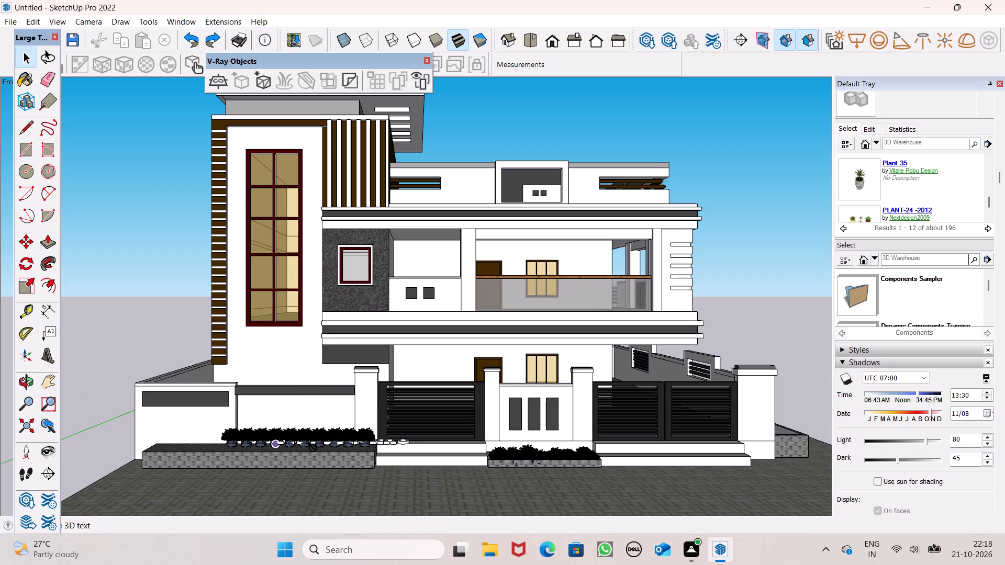
middle_drag(313, 448, 356, 427)
scroll(353, 448, up, 1)
scroll(332, 396, up, 6)
scroll(282, 413, up, 8)
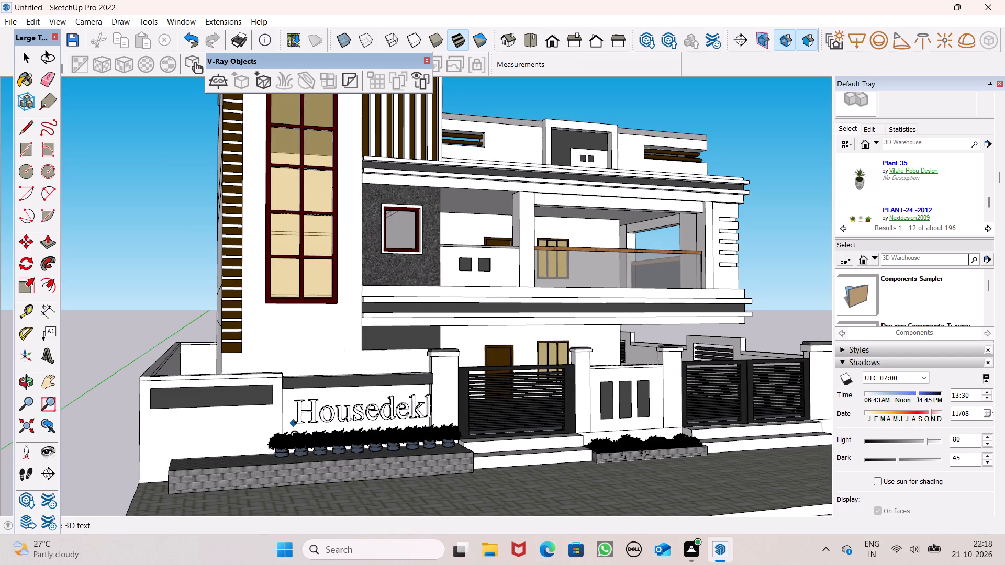
scroll(282, 419, up, 8)
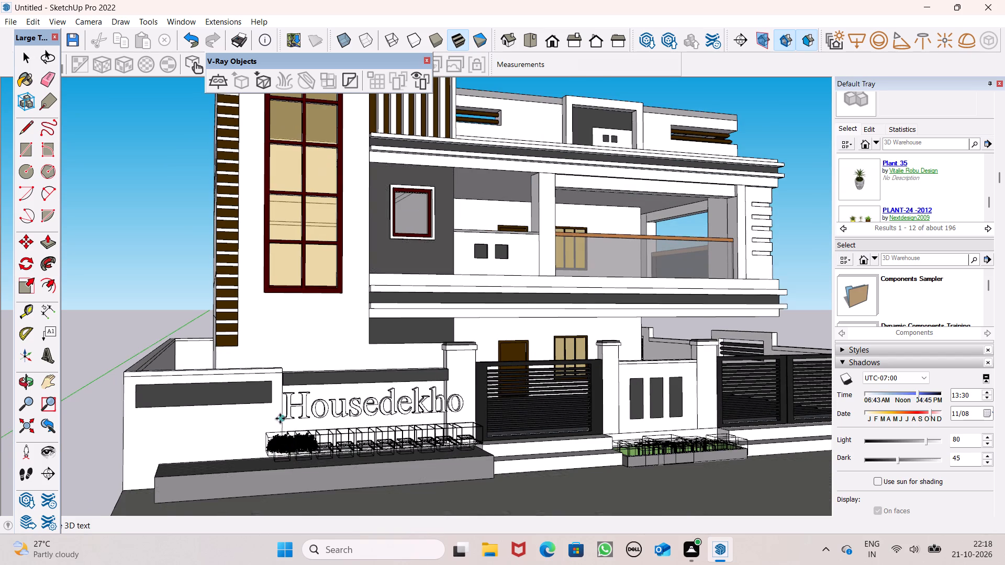
scroll(276, 421, up, 8)
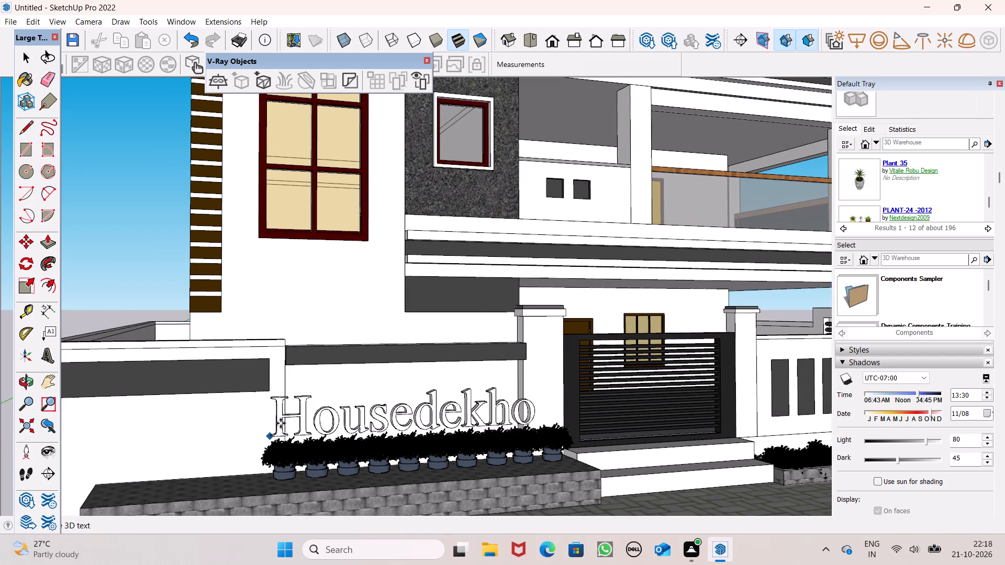
click(288, 420)
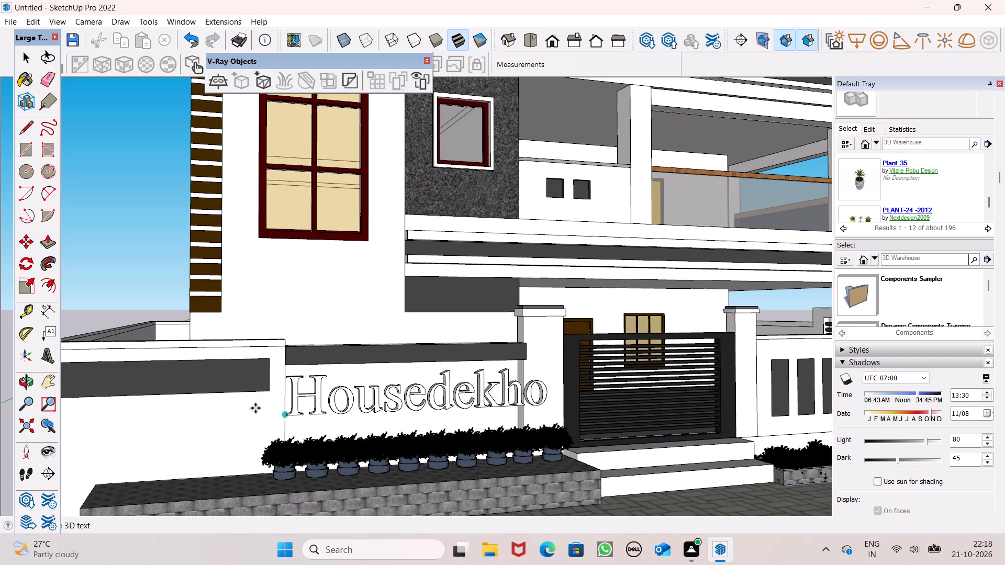
drag(310, 410, 305, 403)
key(space)
key(space)
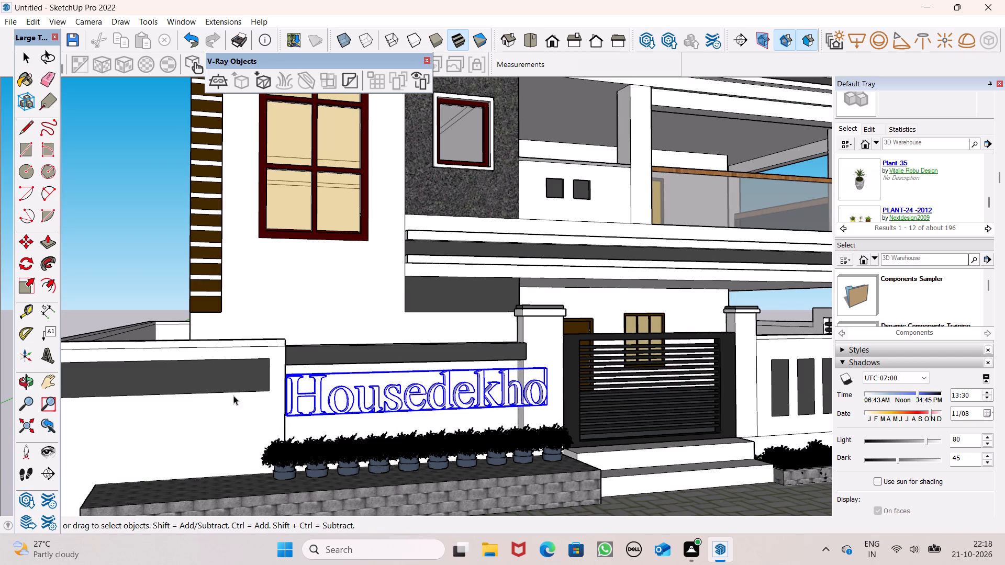
Scale the Housedekho text narrower along the red axis from its H end, keeping the far end fixed.
click(26, 290)
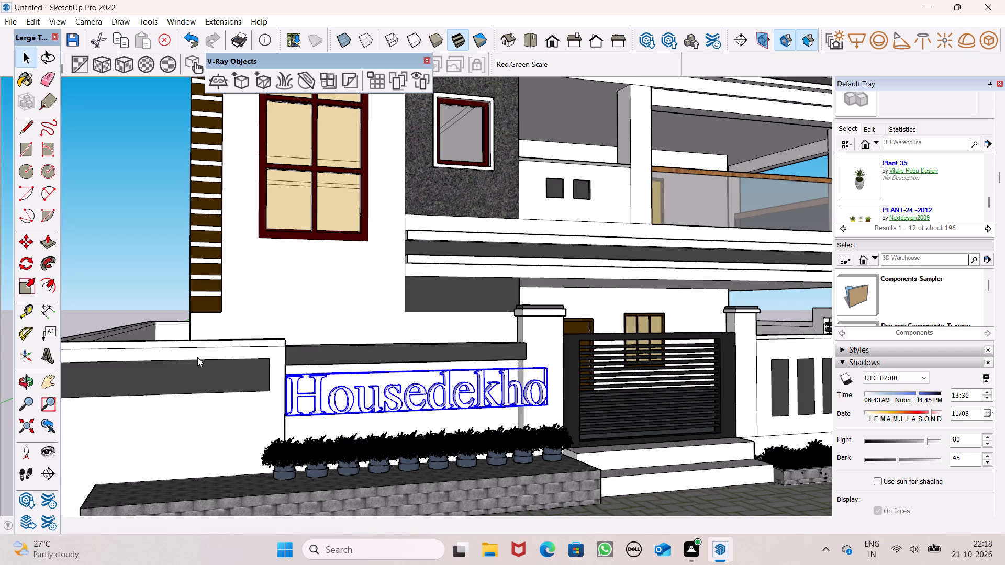
middle_drag(225, 395, 381, 439)
scroll(398, 468, up, 1)
scroll(308, 392, up, 7)
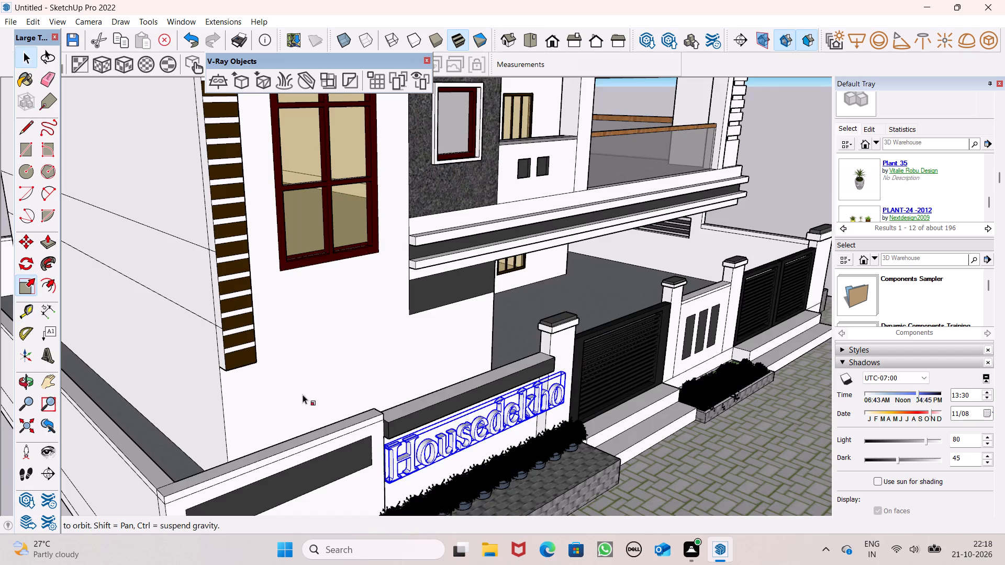
scroll(374, 447, up, 8)
scroll(435, 447, up, 8)
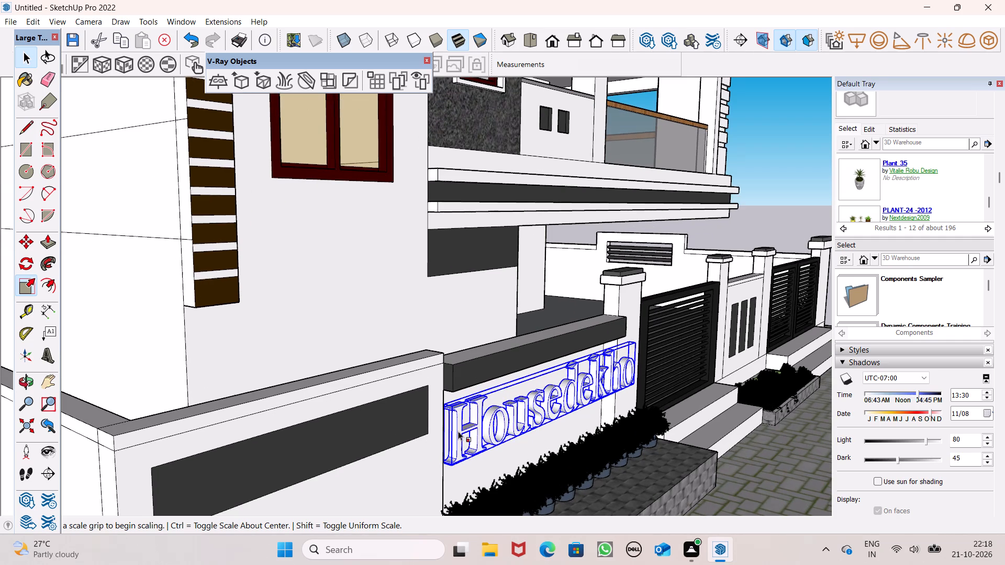
scroll(458, 431, up, 8)
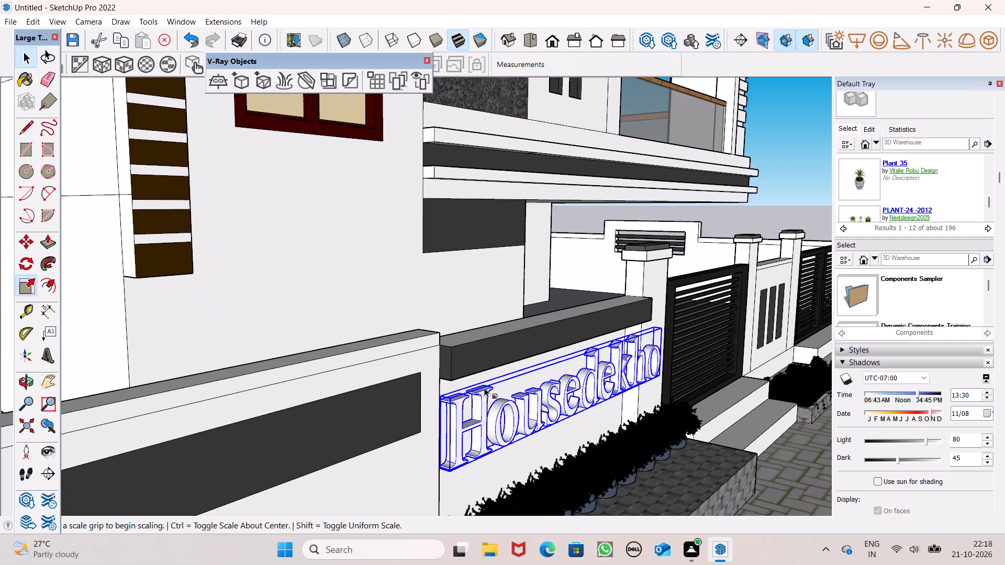
scroll(424, 437, up, 12)
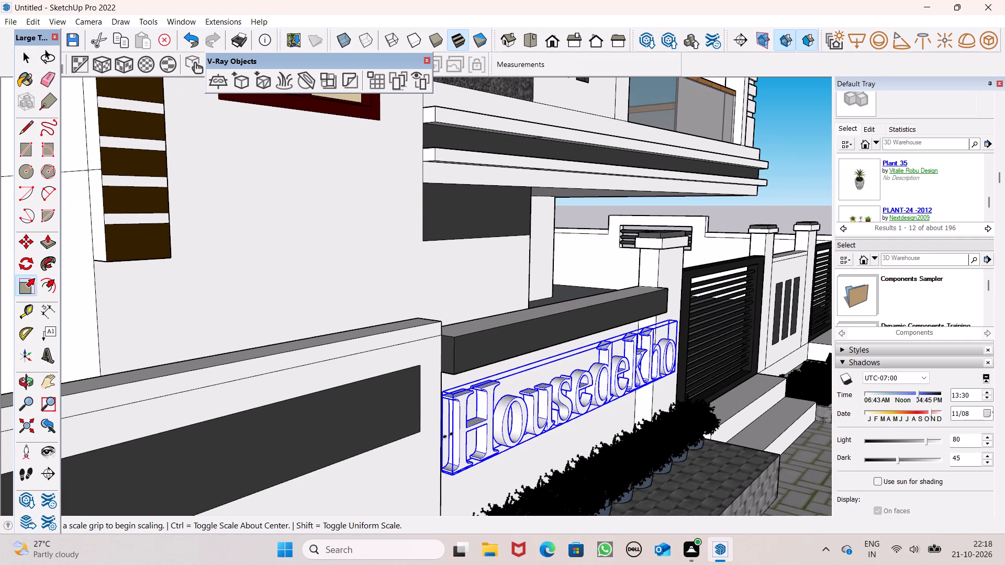
scroll(448, 435, up, 19)
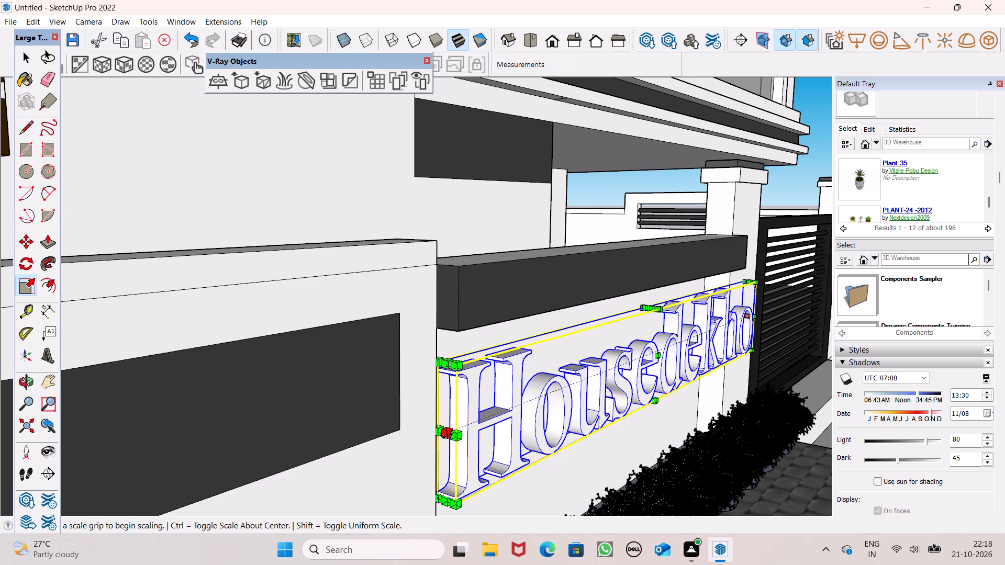
drag(448, 436, 494, 433)
scroll(373, 393, down, 10)
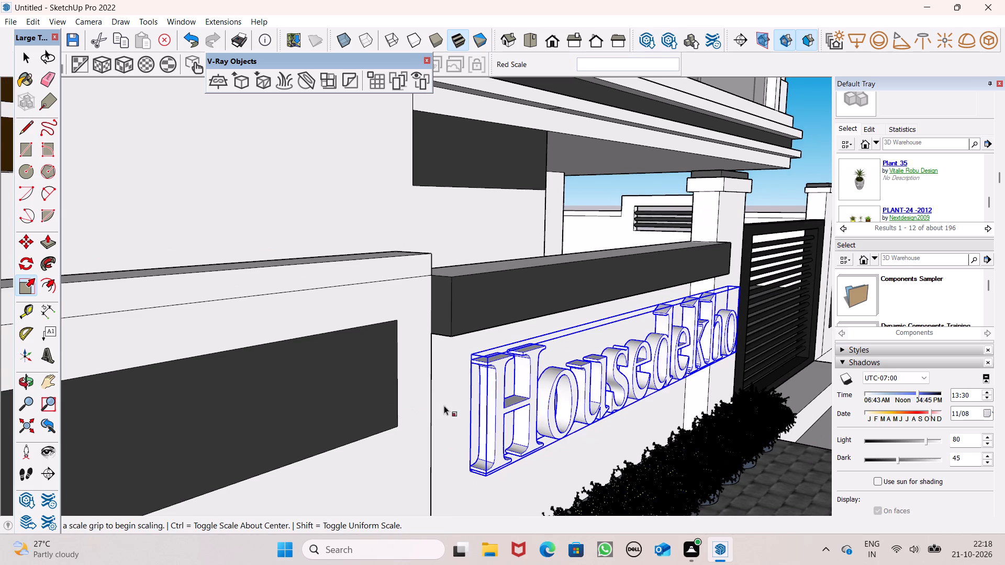
Scale the Housedekho text from its H end again along the red axis by about 0.90.
scroll(492, 408, down, 6)
scroll(486, 410, up, 7)
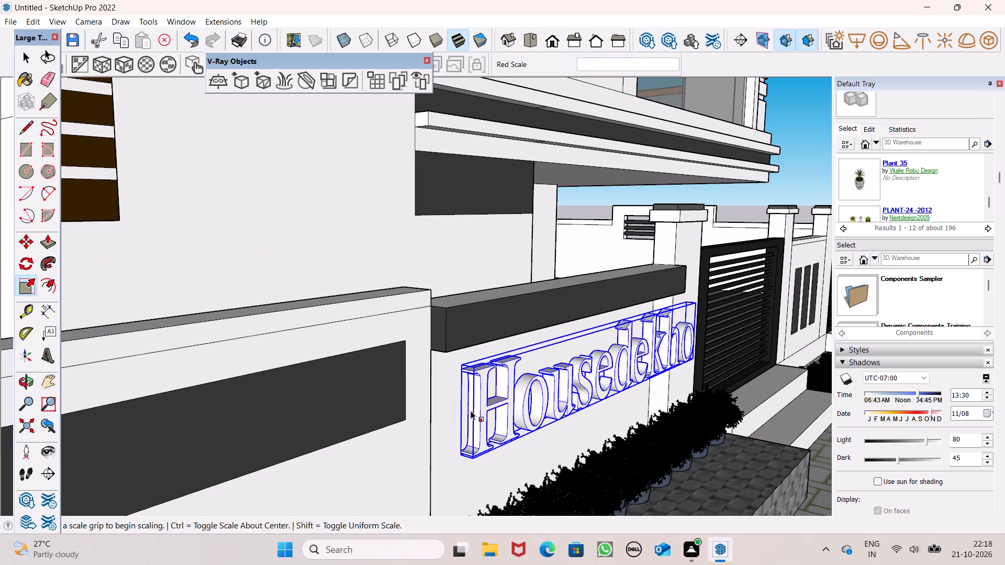
scroll(471, 411, up, 6)
drag(463, 413, 480, 411)
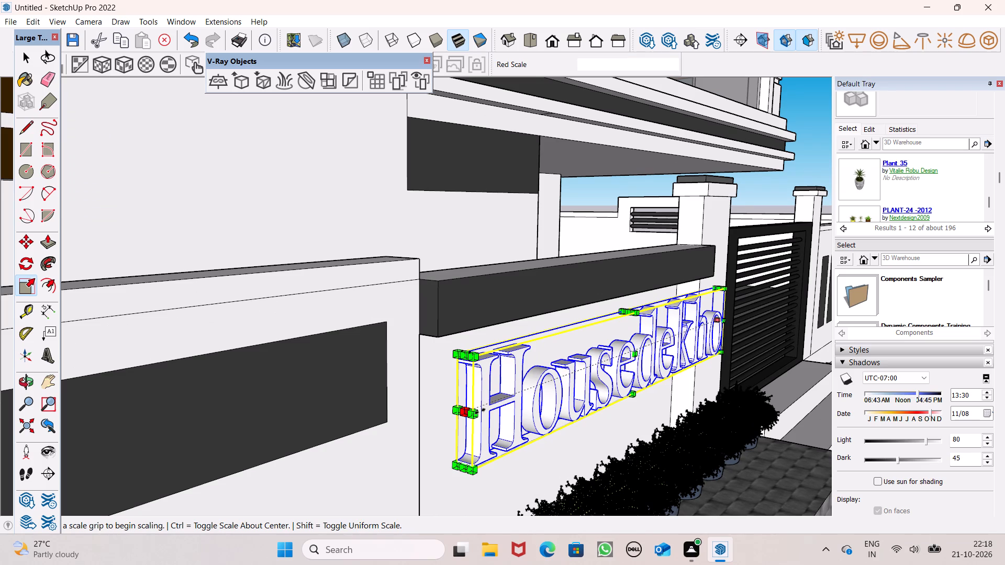
drag(480, 411, 511, 404)
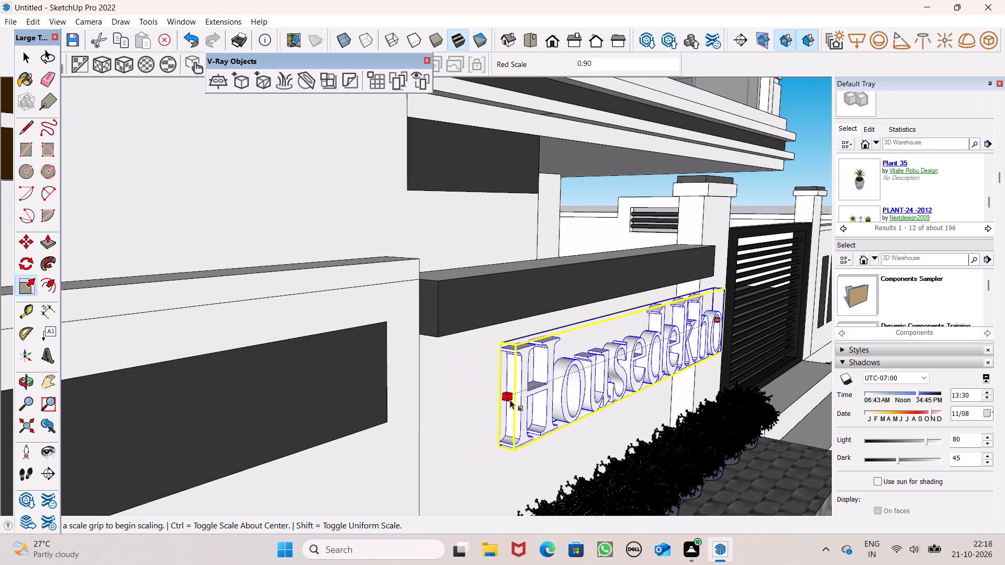
key(space)
scroll(516, 398, down, 11)
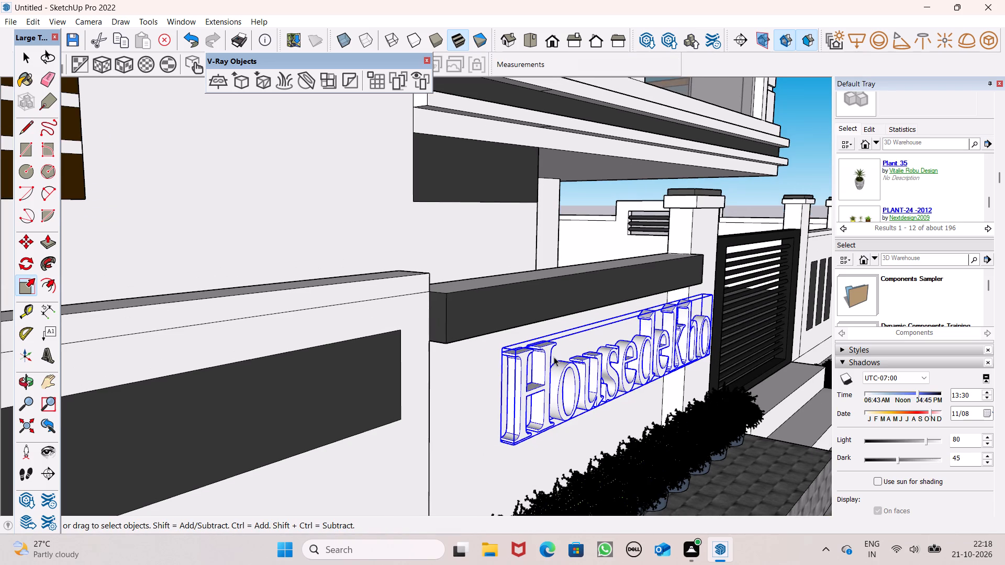
Examine the Housedekho text, the gates and the panelled wall between them along the front compound wall.
scroll(554, 357, down, 11)
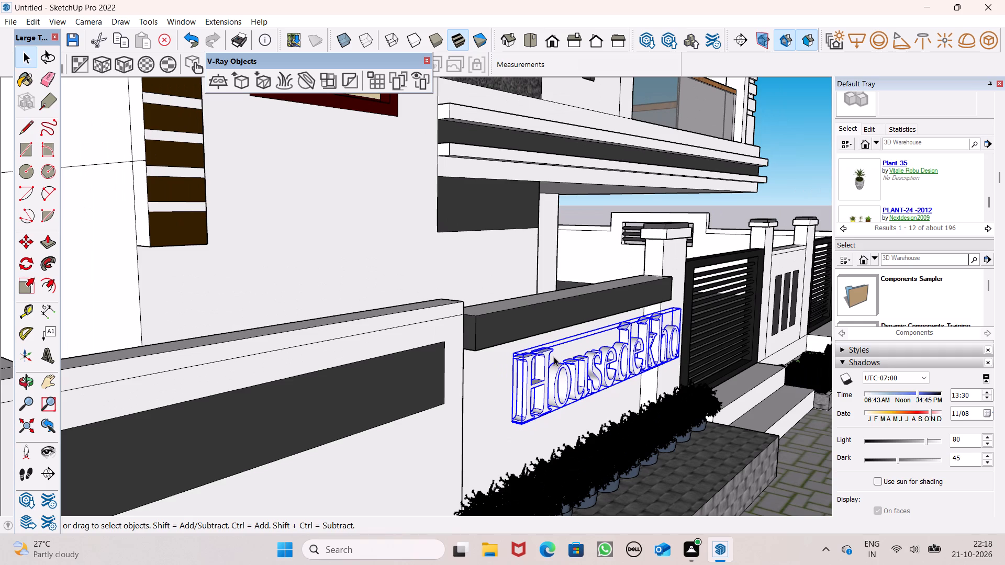
scroll(653, 343, down, 8)
middle_drag(689, 367, 285, 391)
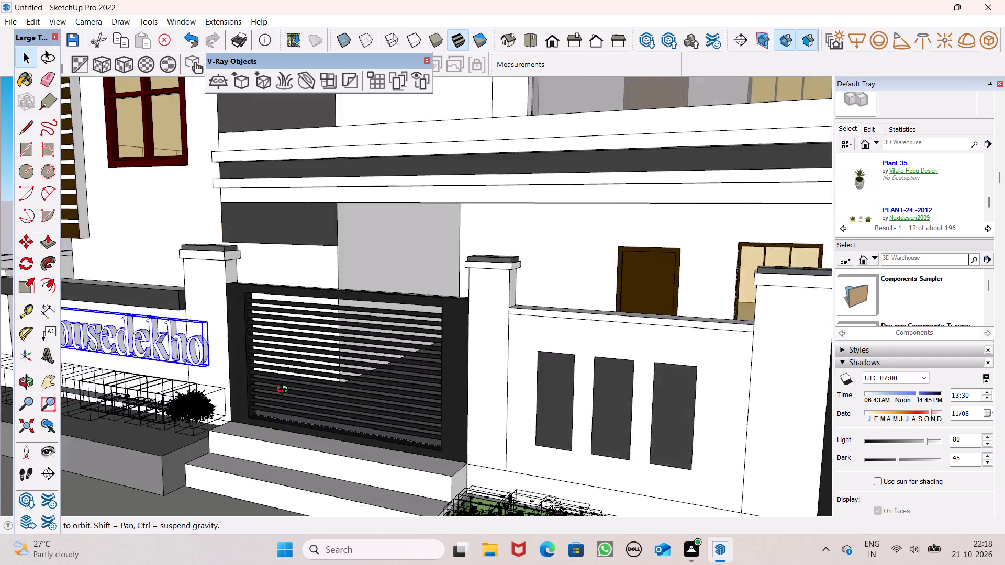
middle_drag(285, 391, 174, 378)
scroll(251, 354, down, 1)
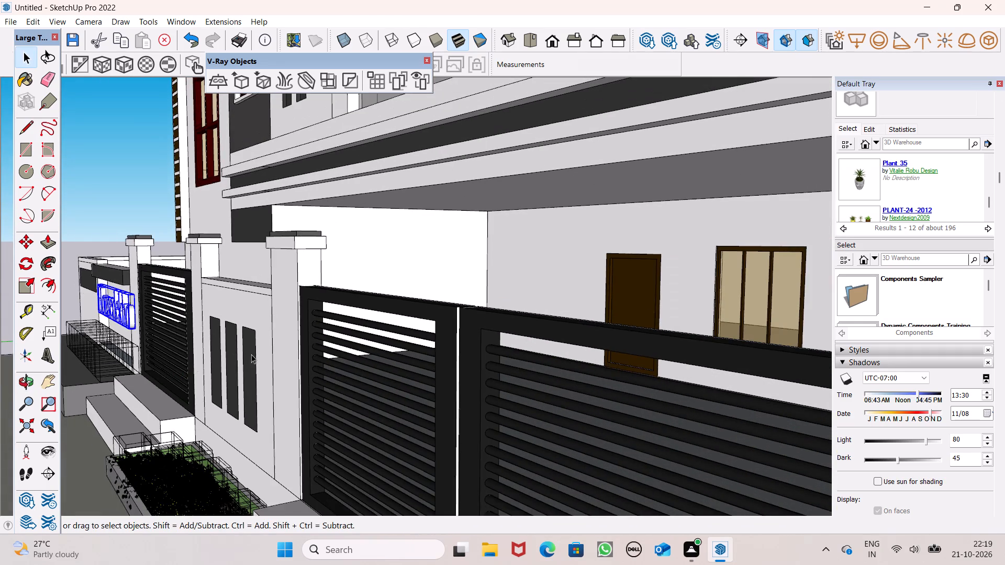
middle_drag(268, 362, 522, 377)
scroll(525, 369, down, 5)
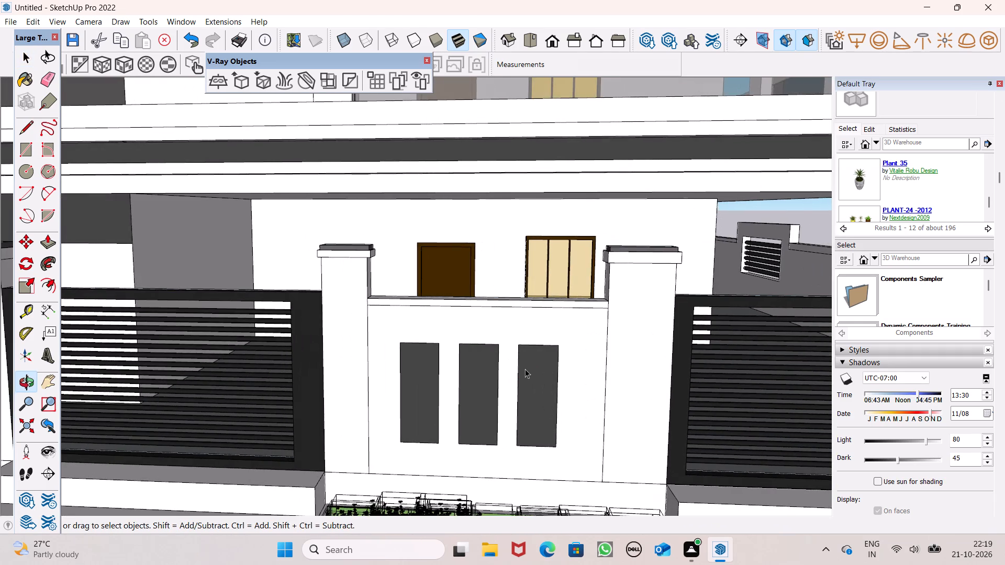
scroll(525, 369, down, 11)
Move the Housedekho text along the front compound wall, away from the gate pillar, so it fits within the white wall face, and deselect it.
scroll(199, 367, up, 3)
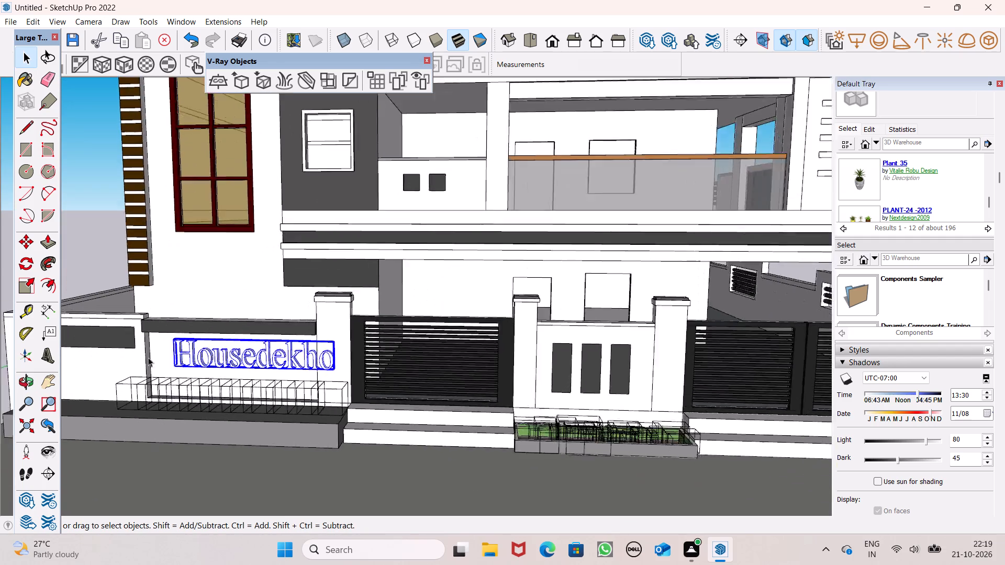
scroll(148, 357, up, 3)
scroll(304, 382, up, 5)
click(358, 369)
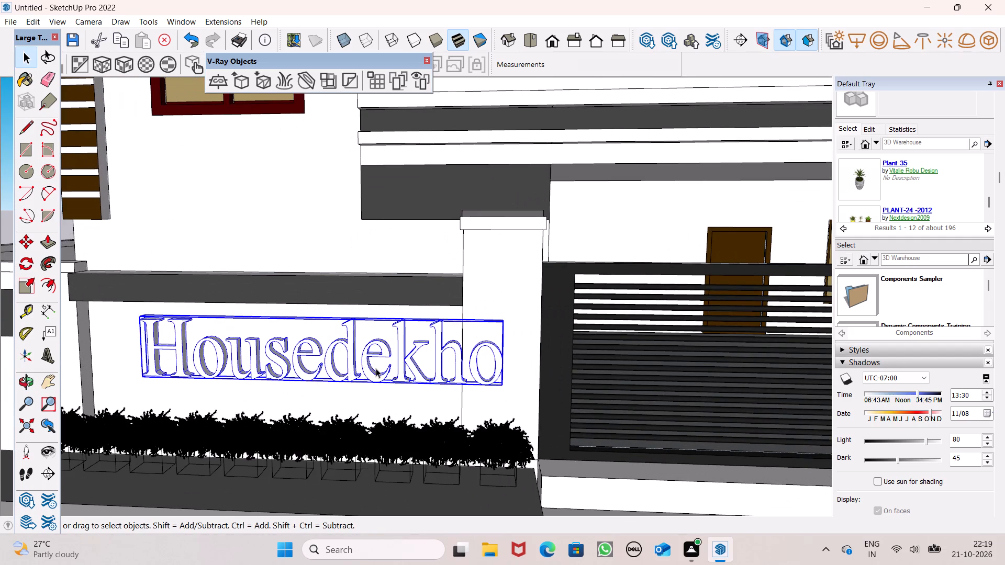
key(m)
key(Return)
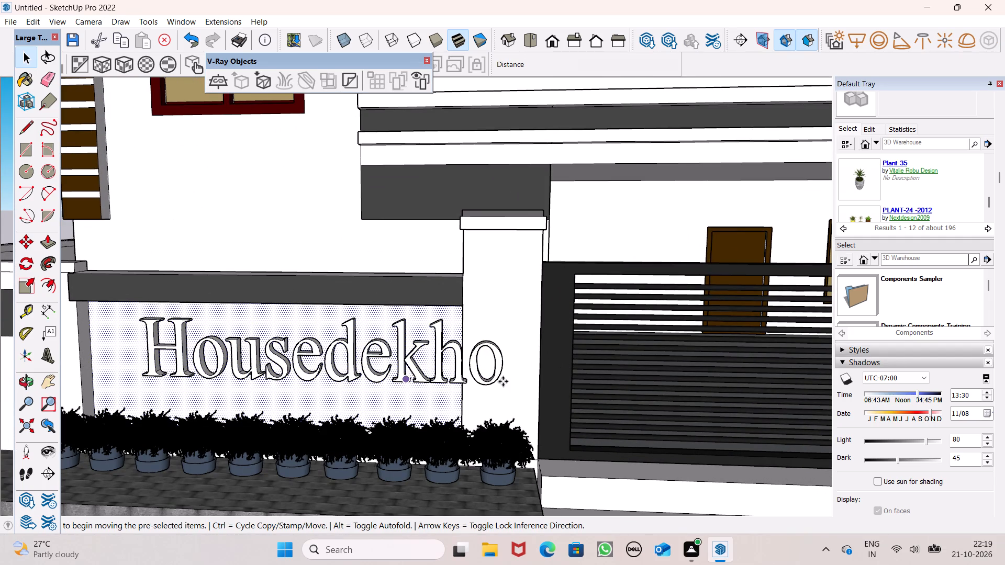
click(497, 378)
key(space)
click(496, 376)
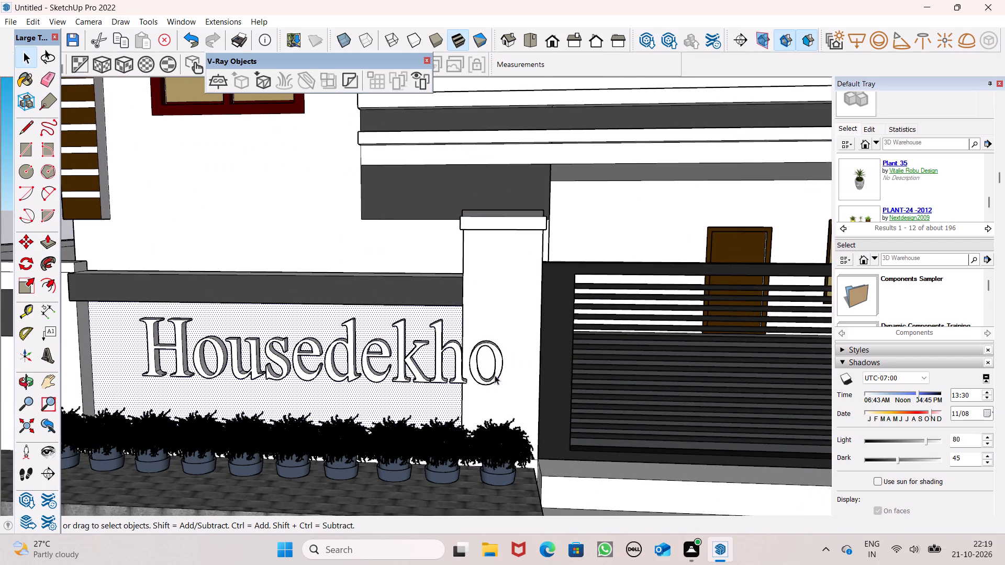
key(m)
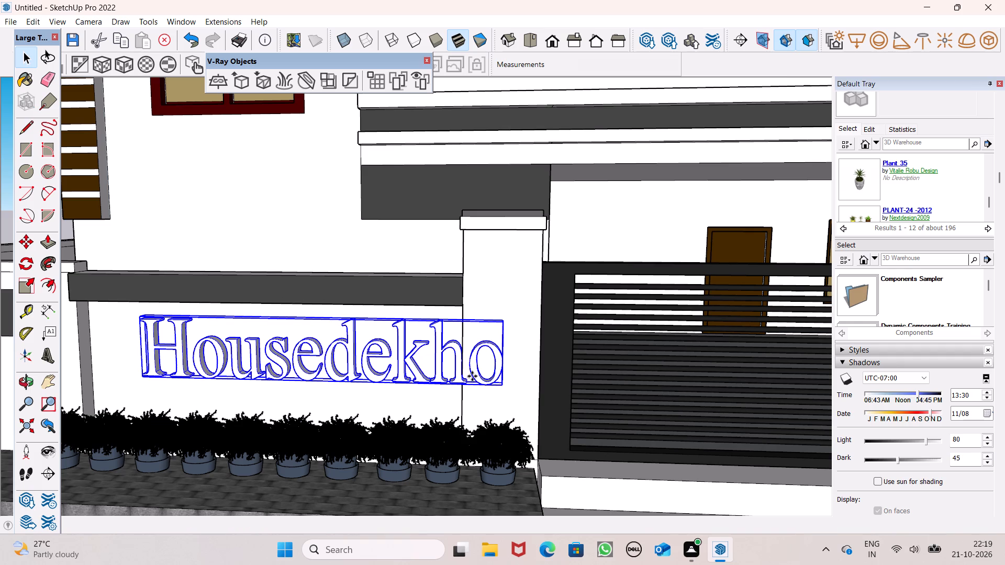
key(Return)
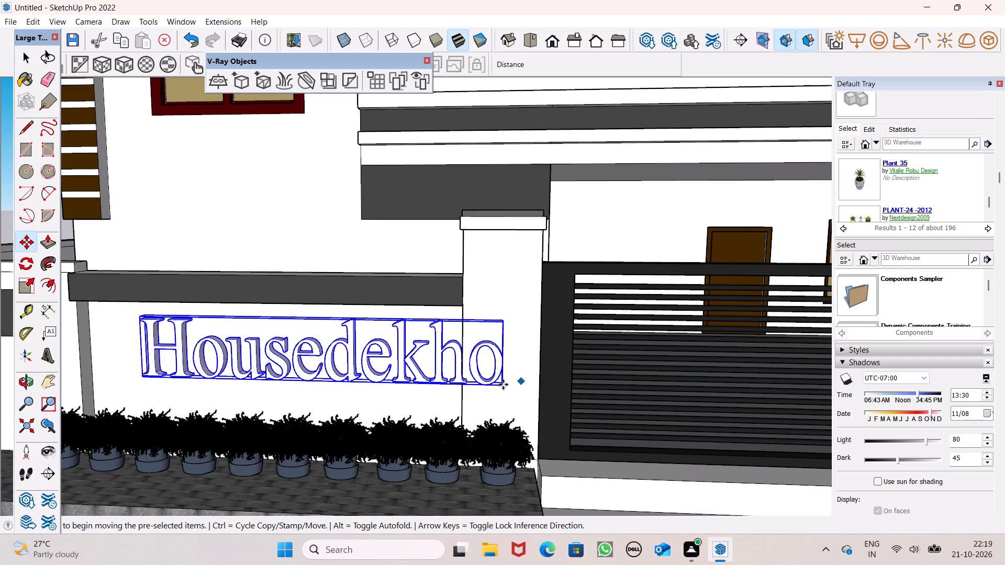
drag(503, 385, 380, 382)
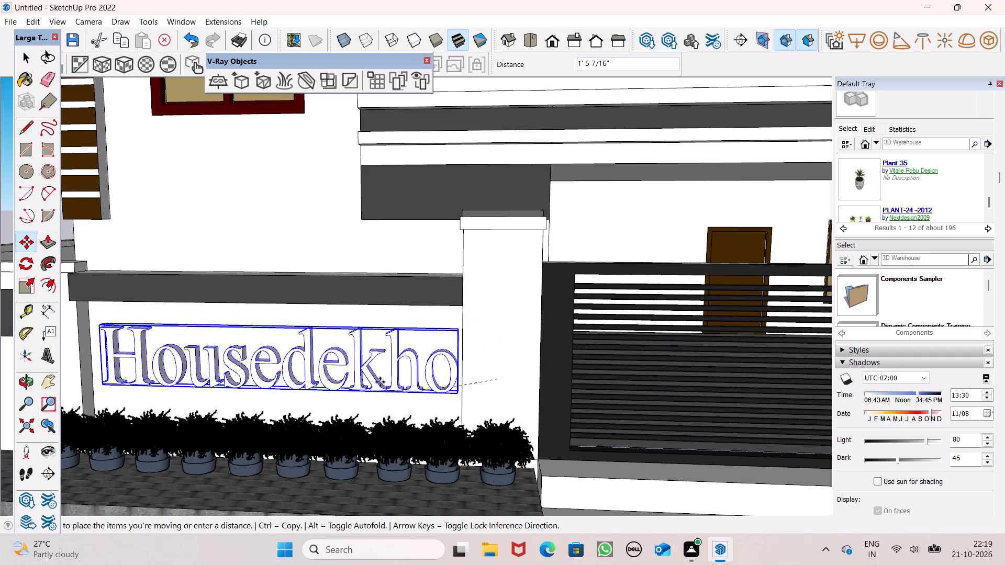
drag(380, 382, 420, 393)
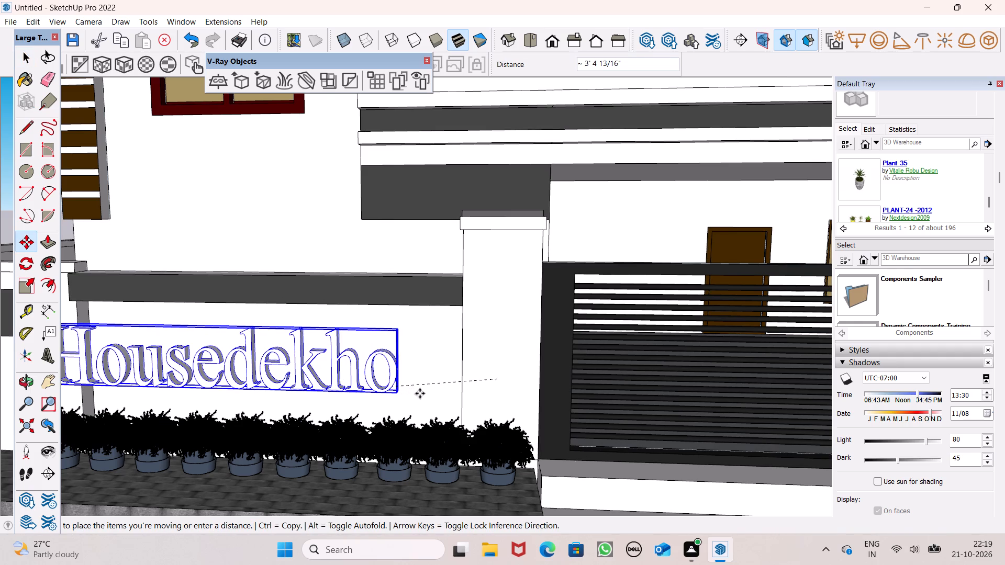
drag(420, 393, 449, 392)
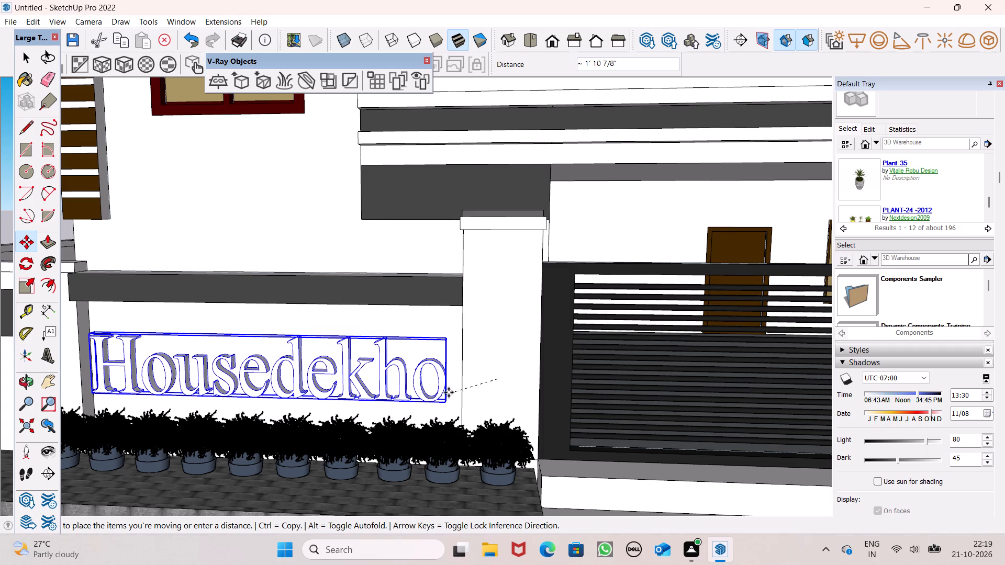
drag(449, 392, 453, 391)
key(space)
key(space)
key(space)
scroll(553, 364, down, 6)
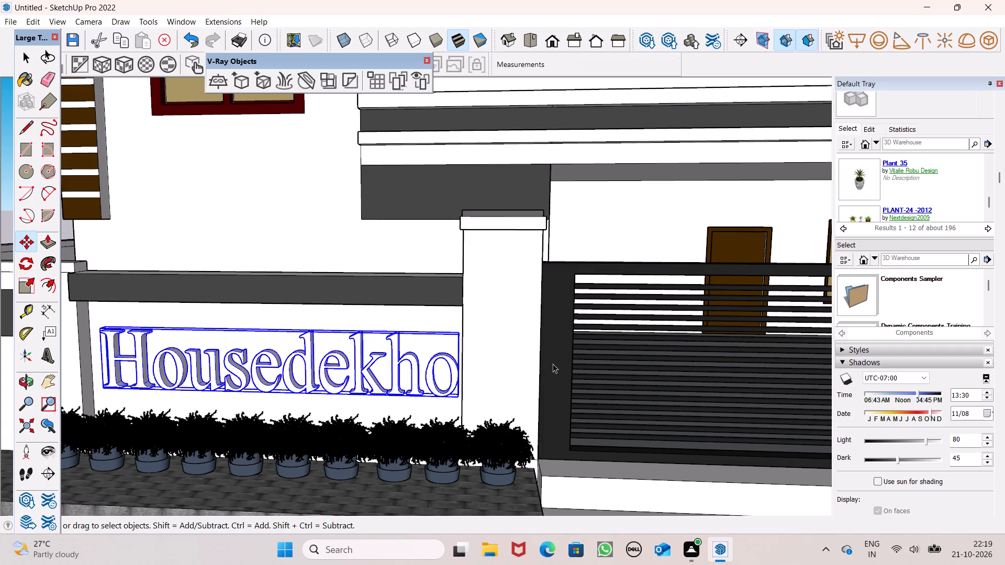
key(space)
scroll(553, 364, down, 6)
key(space)
scroll(554, 364, down, 17)
scroll(554, 364, down, 5)
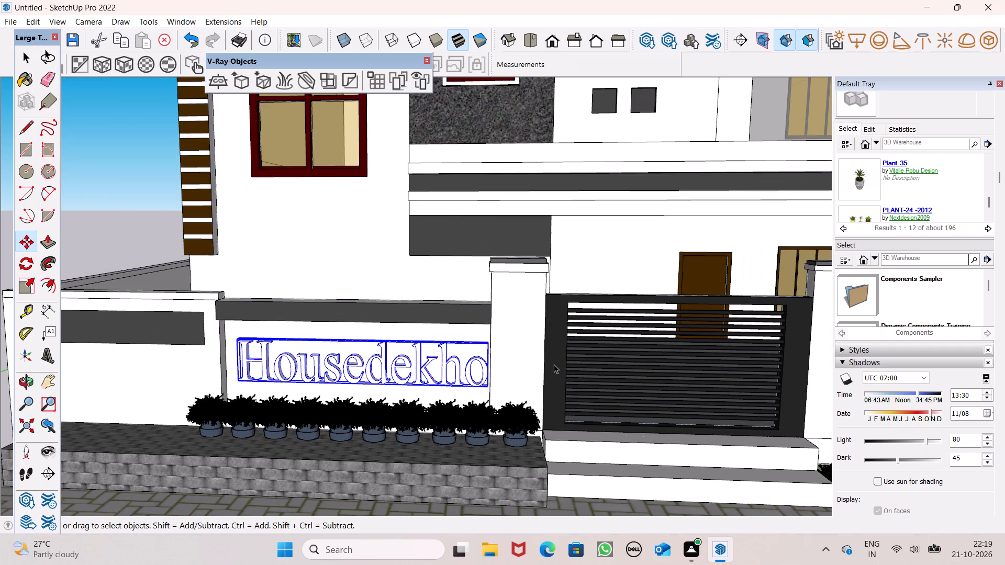
scroll(457, 382, up, 8)
scroll(478, 367, down, 10)
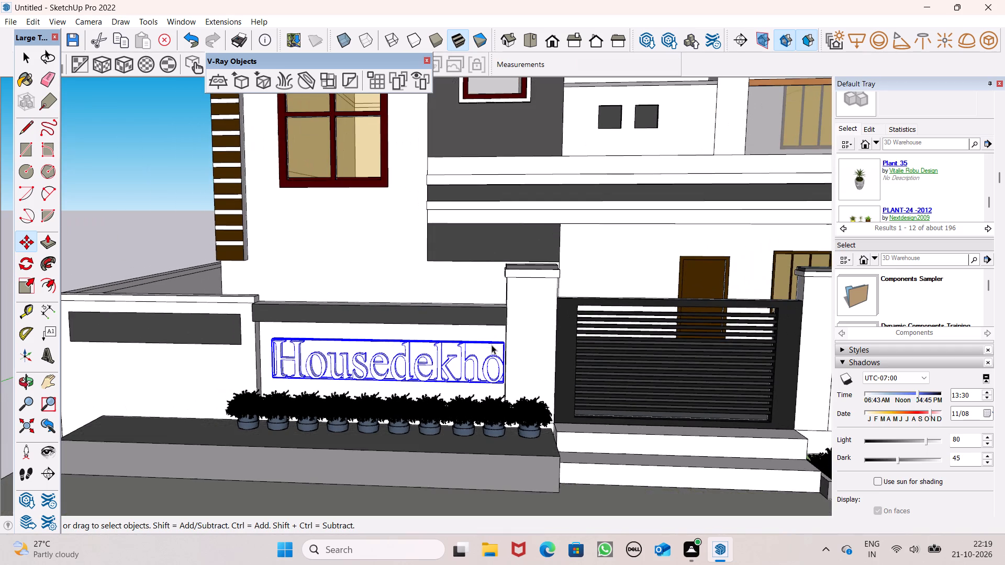
scroll(492, 345, down, 2)
scroll(590, 355, down, 7)
scroll(488, 348, down, 8)
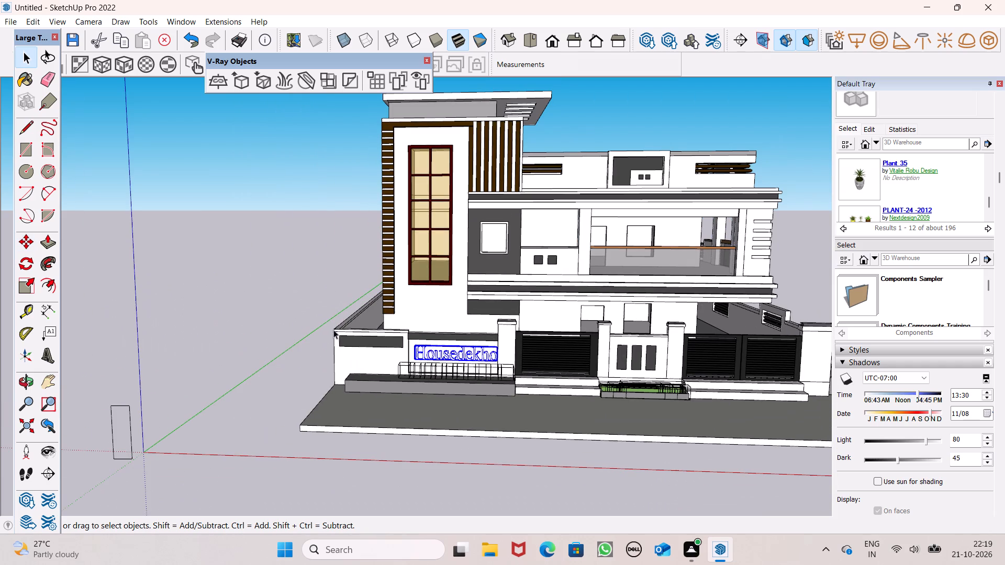
click(272, 328)
Review the whole front elevation, including the Housedekho sign, plants, gates, balcony and upper floors, from several distances and angles.
scroll(517, 426, up, 4)
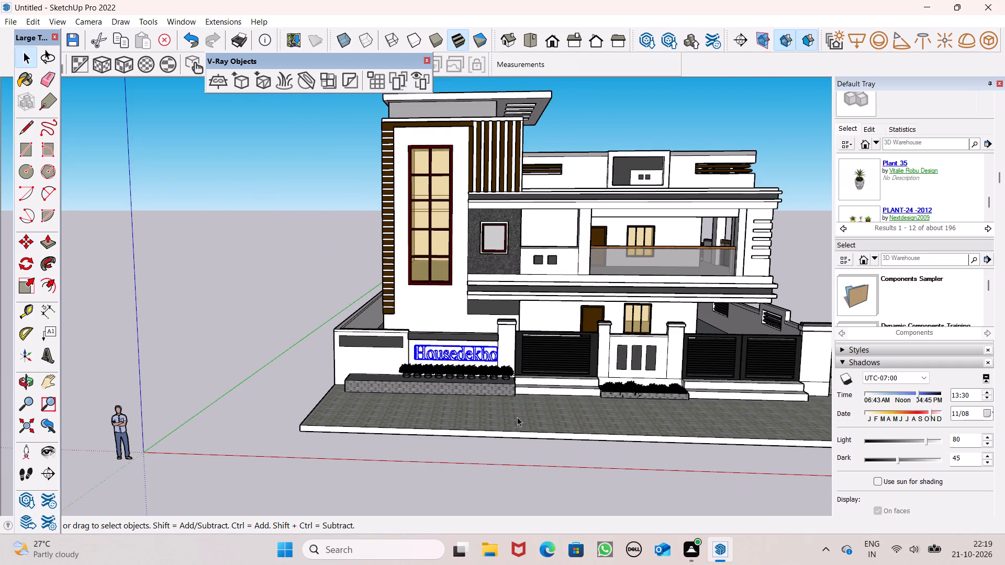
scroll(517, 417, up, 3)
scroll(440, 351, up, 6)
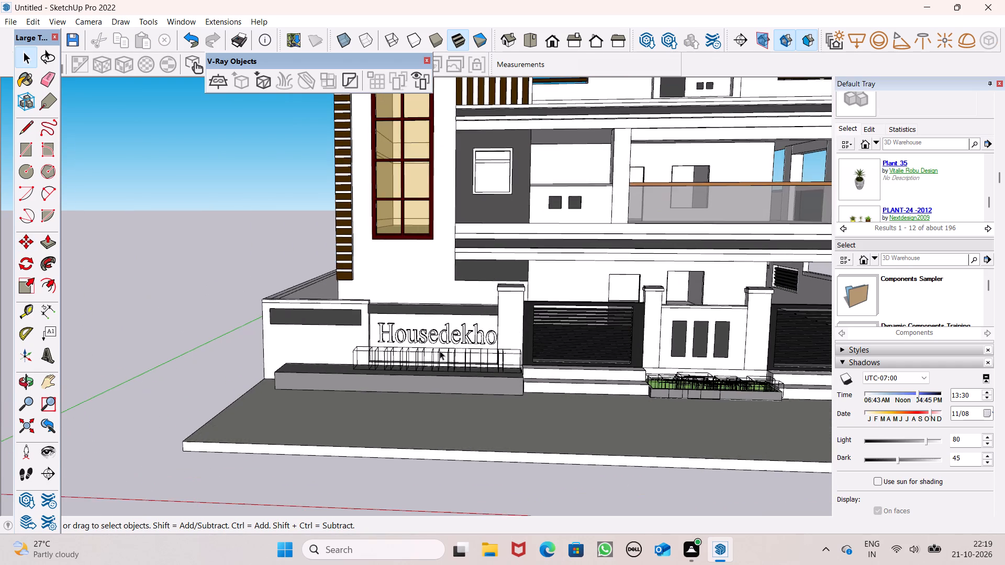
scroll(263, 454, down, 6)
middle_drag(447, 415, 463, 388)
scroll(499, 376, up, 4)
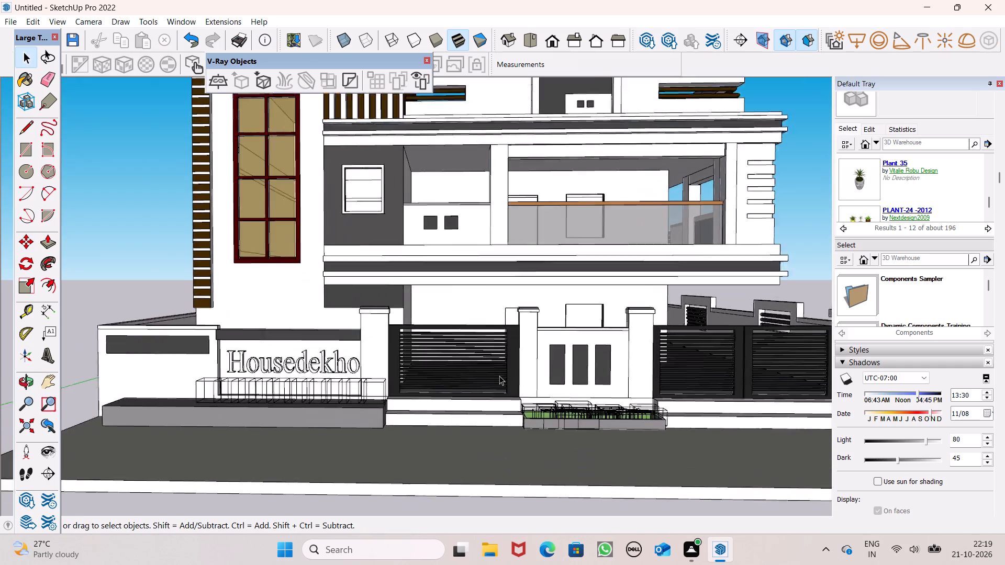
scroll(499, 376, up, 2)
scroll(499, 376, down, 4)
scroll(612, 354, down, 3)
scroll(636, 236, up, 6)
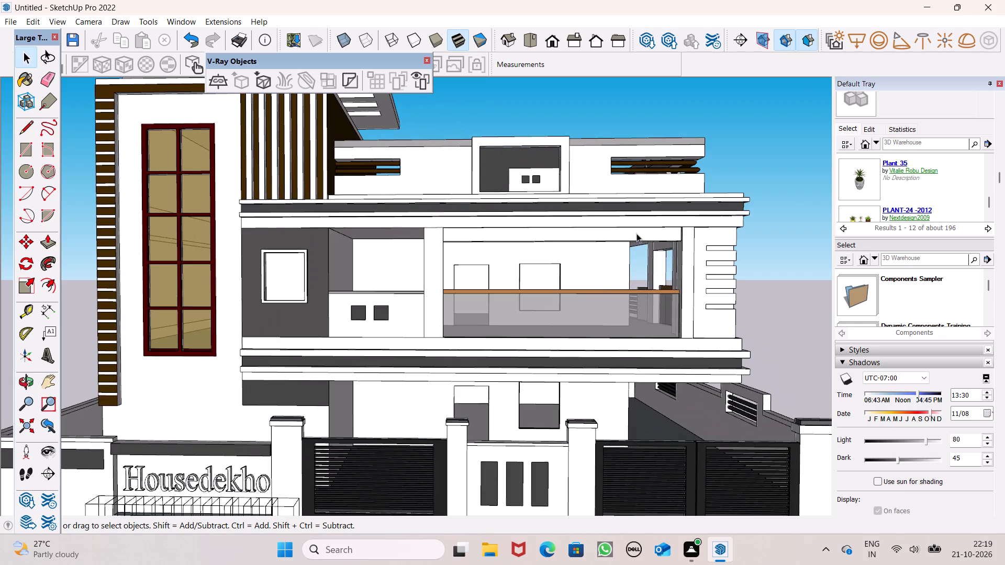
scroll(650, 236, up, 7)
scroll(652, 239, down, 6)
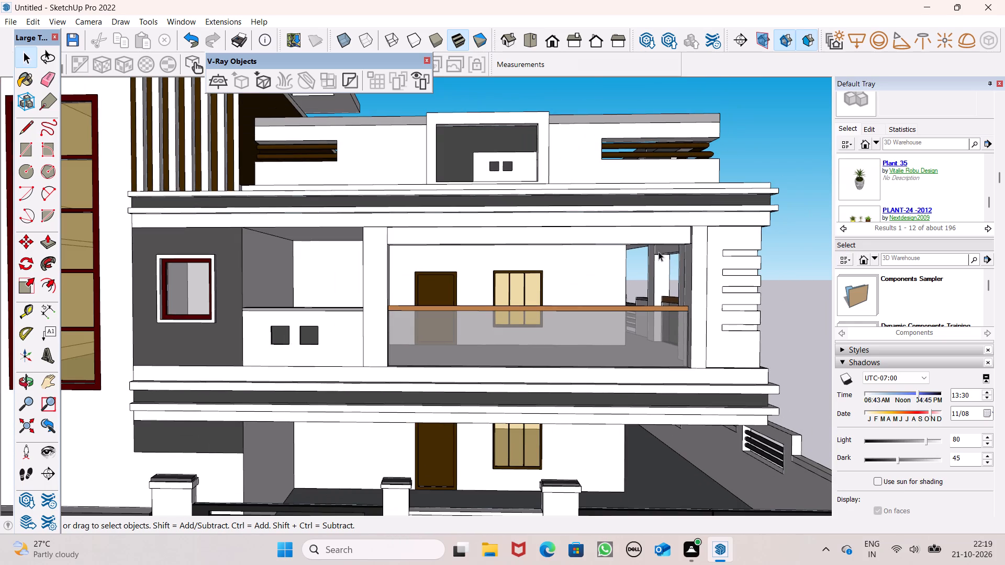
scroll(570, 315, up, 3)
scroll(590, 293, down, 3)
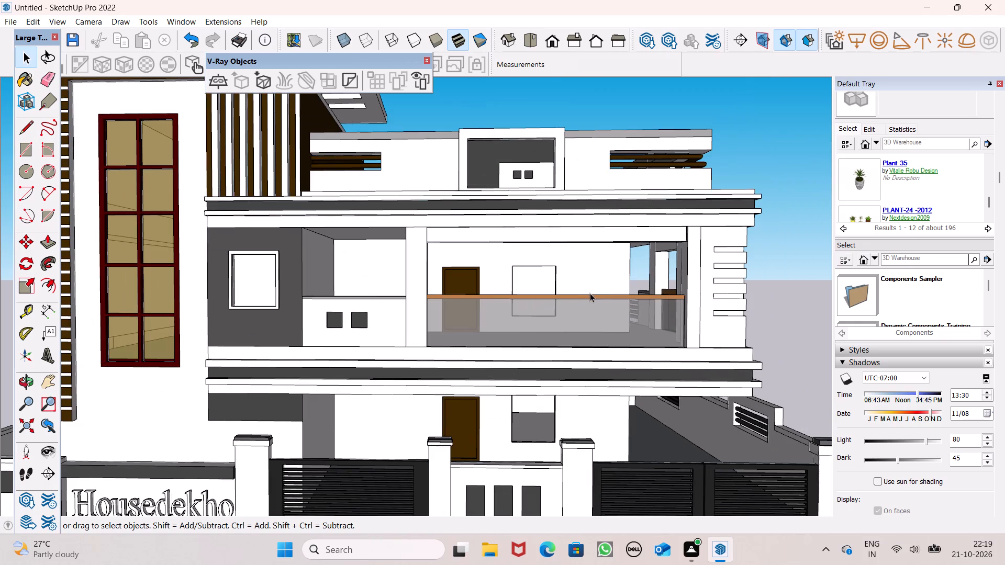
scroll(651, 285, down, 3)
middle_drag(435, 397, 477, 400)
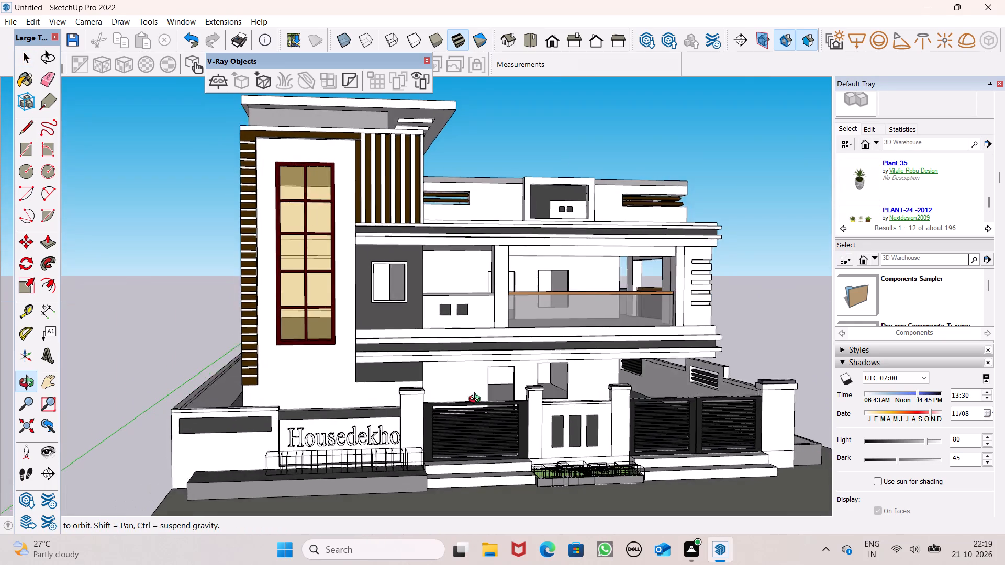
middle_drag(477, 400, 450, 405)
scroll(454, 376, up, 2)
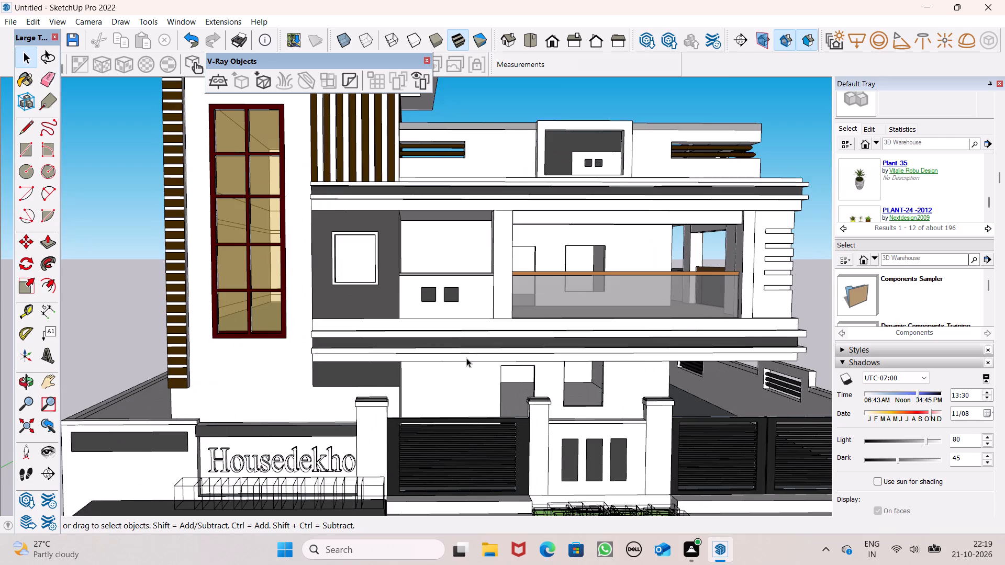
scroll(466, 358, down, 4)
middle_drag(496, 380, 507, 389)
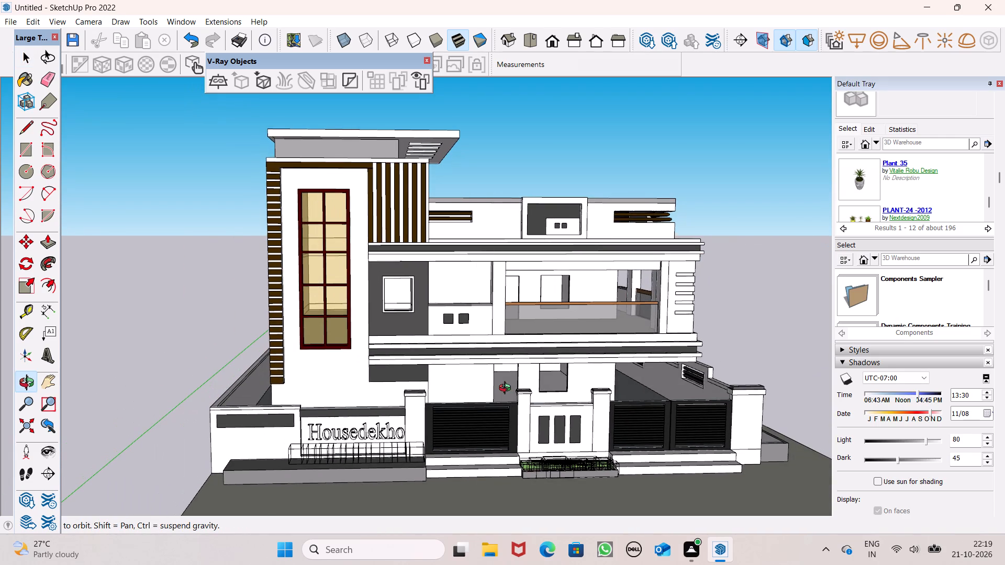
middle_drag(507, 389, 508, 387)
scroll(517, 382, up, 1)
scroll(435, 352, down, 2)
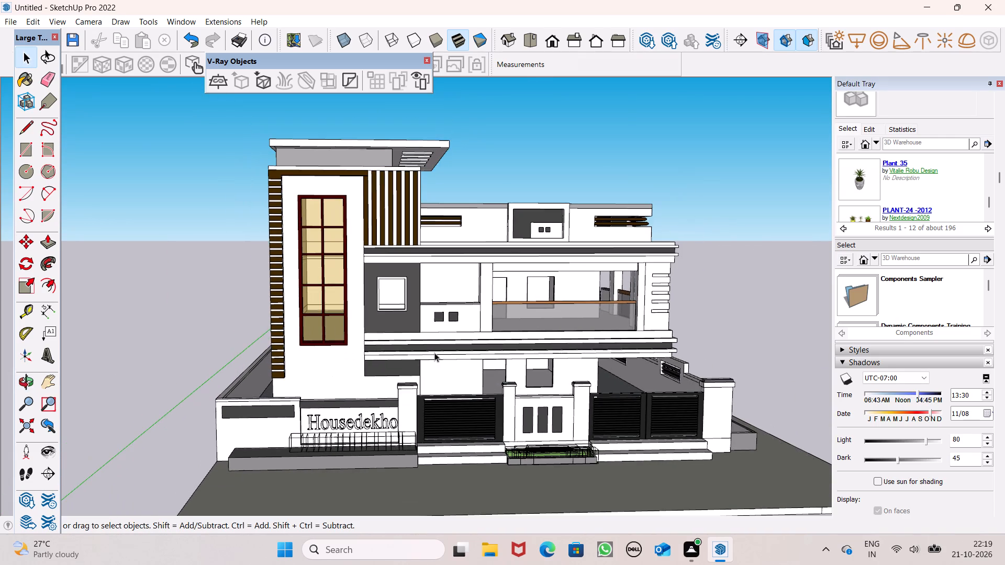
scroll(669, 367, up, 2)
middle_drag(664, 377, 672, 388)
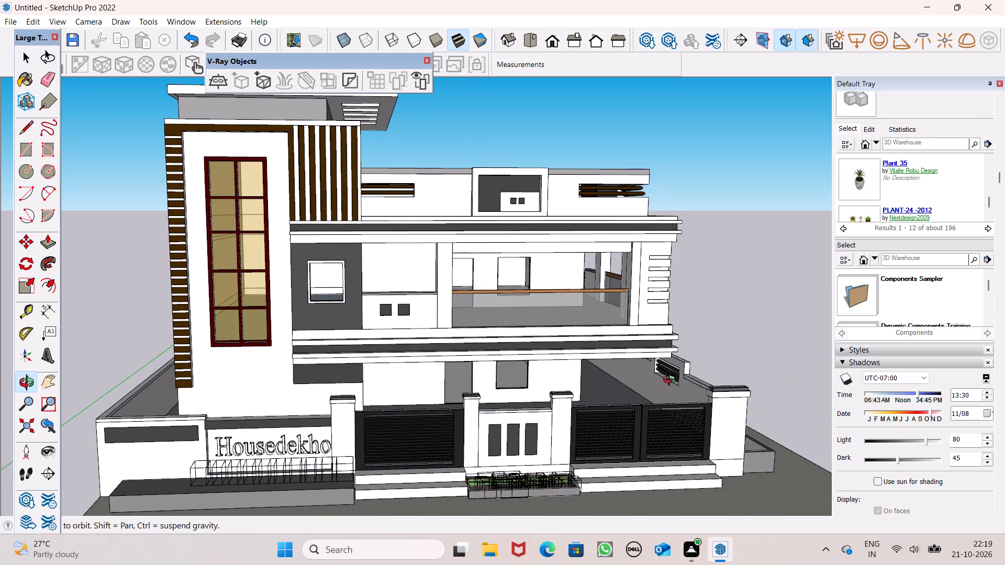
middle_drag(626, 338, 626, 323)
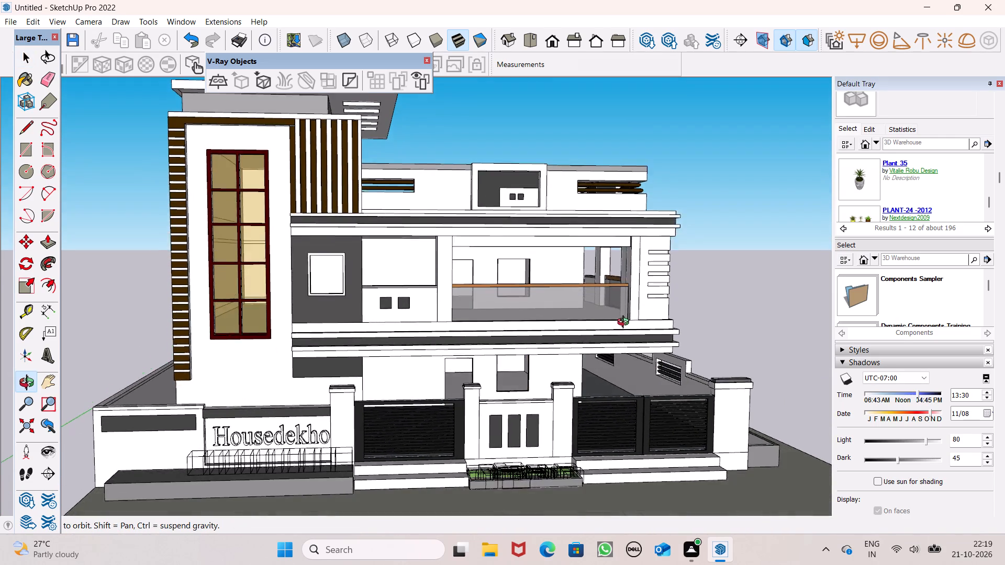
middle_drag(626, 323, 624, 310)
scroll(602, 311, up, 1)
scroll(602, 311, down, 1)
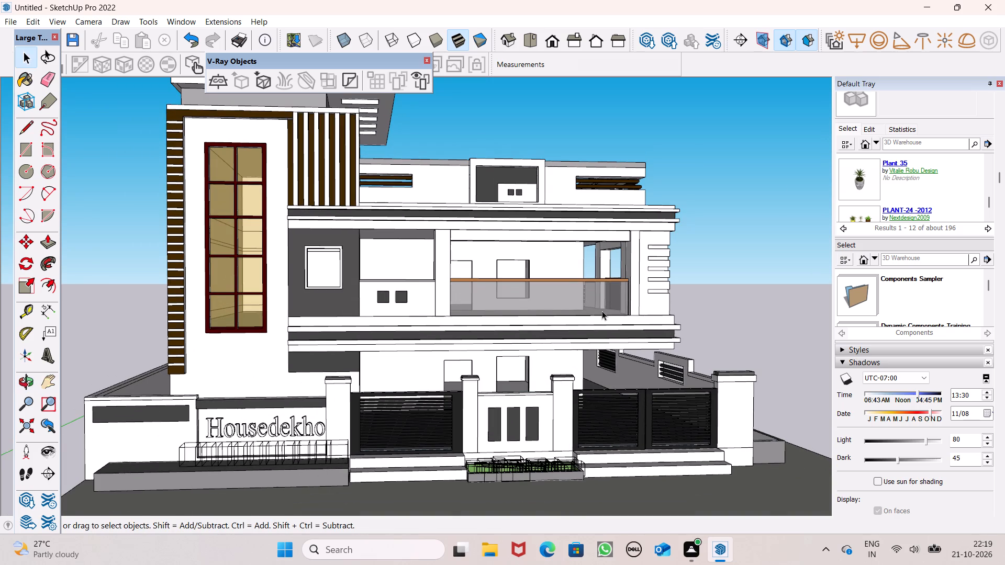
scroll(602, 311, down, 4)
middle_click(601, 311)
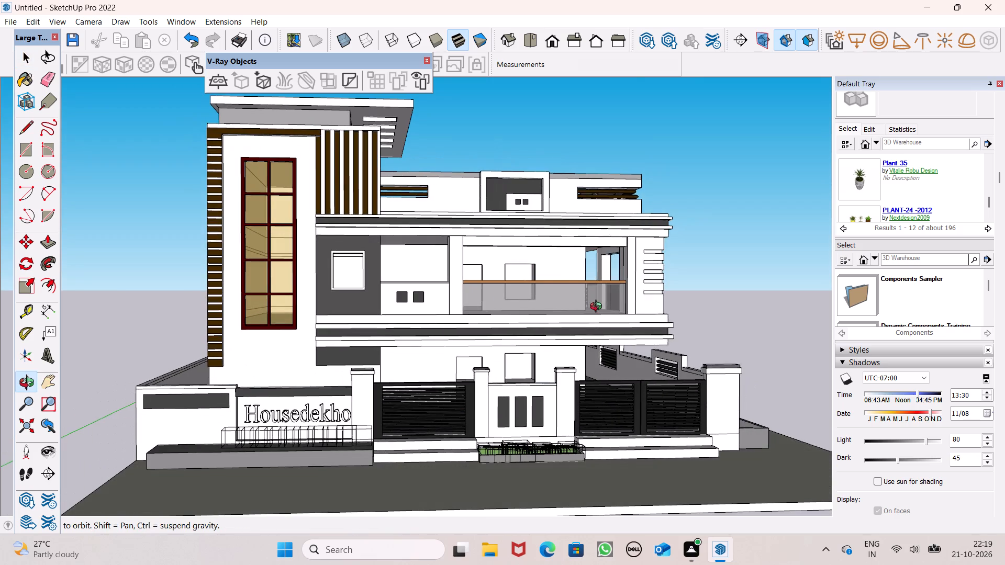
scroll(394, 95, up, 4)
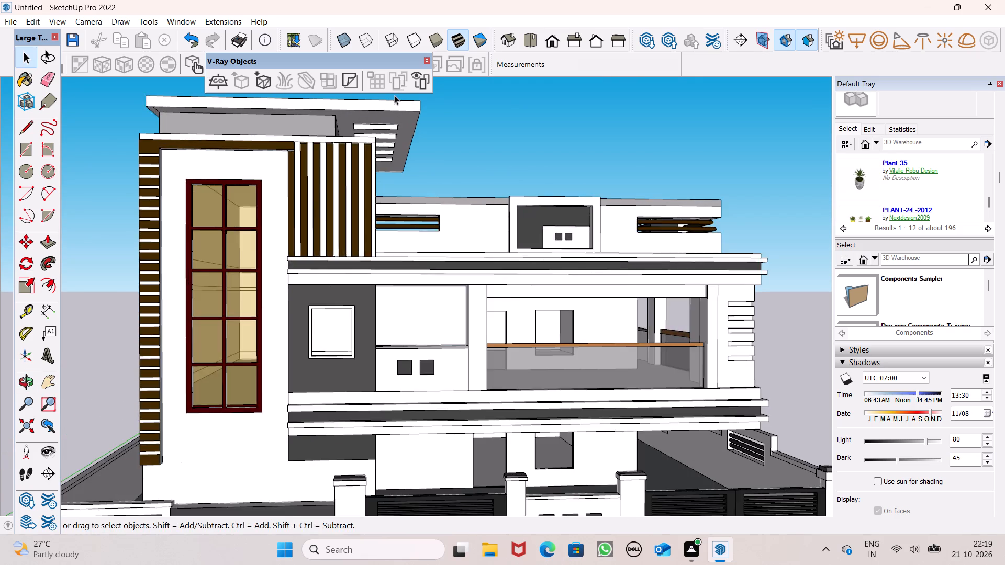
scroll(398, 100, down, 3)
scroll(400, 101, up, 1)
scroll(400, 101, down, 1)
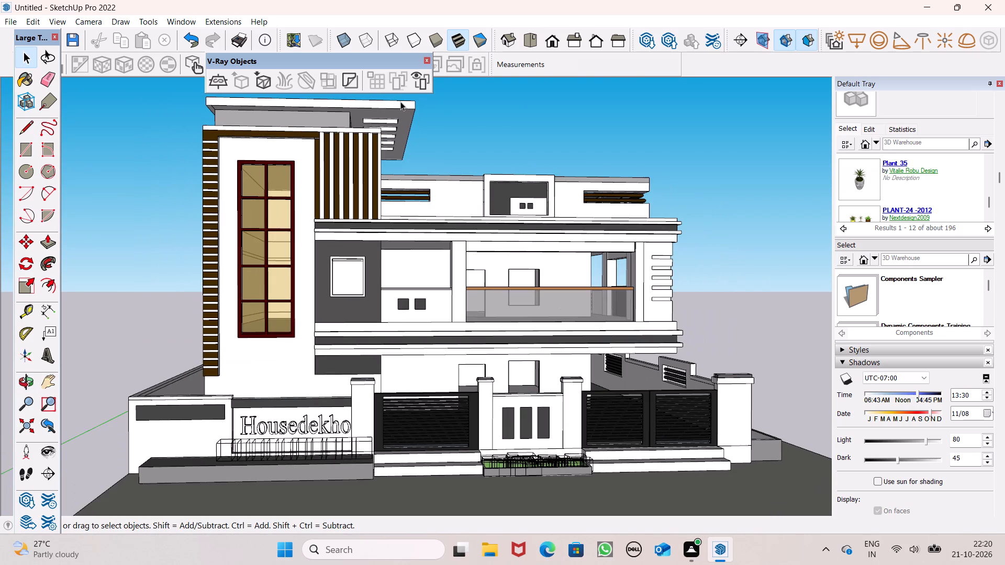
Save the model in the Documents folder as a SketchUp file named housedekho.
key(ctrl+s)
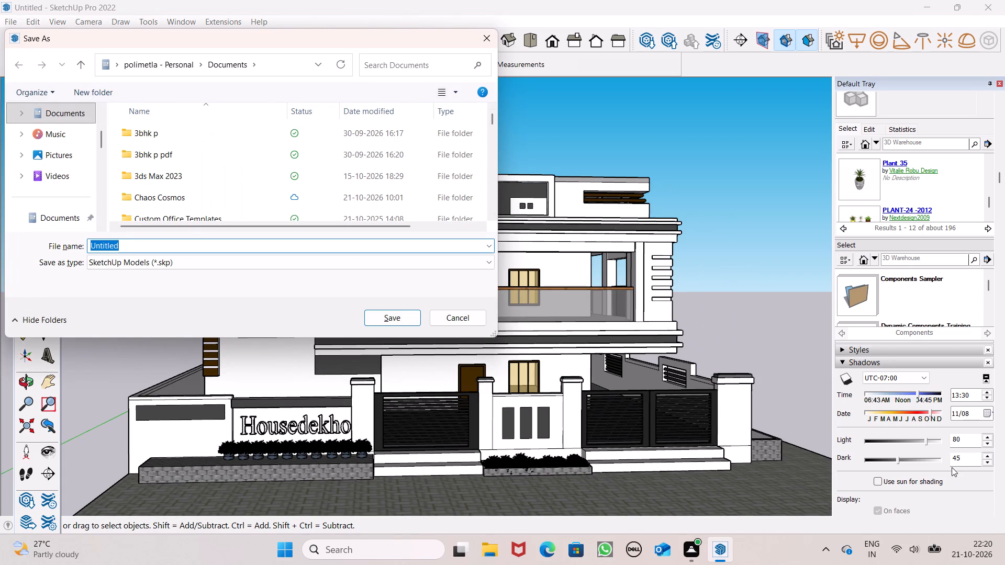
key(BackSpace)
key(BackSpace)
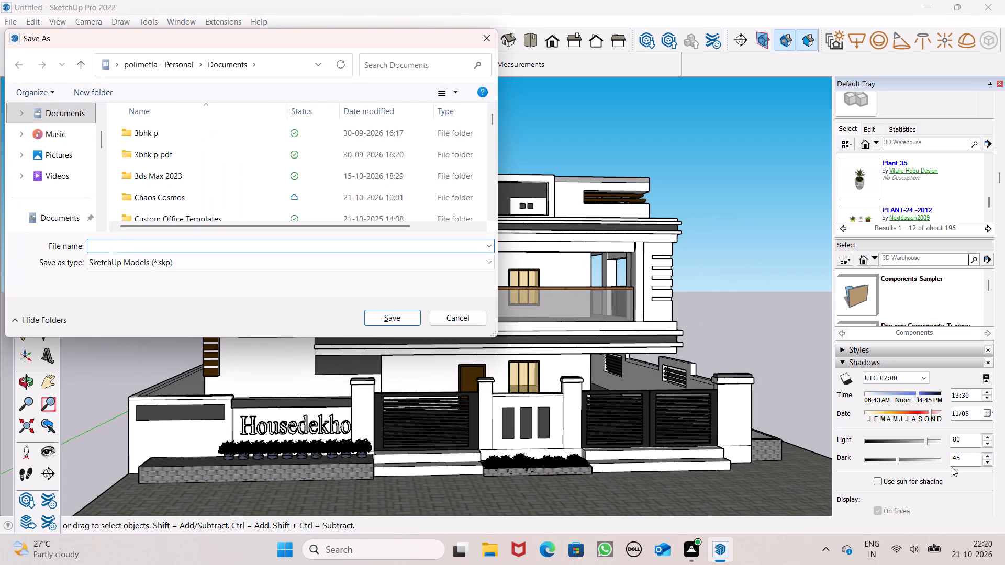
text(ouse)
key(BackSpace)
key(BackSpace)
key(BackSpace)
key(BackSpace)
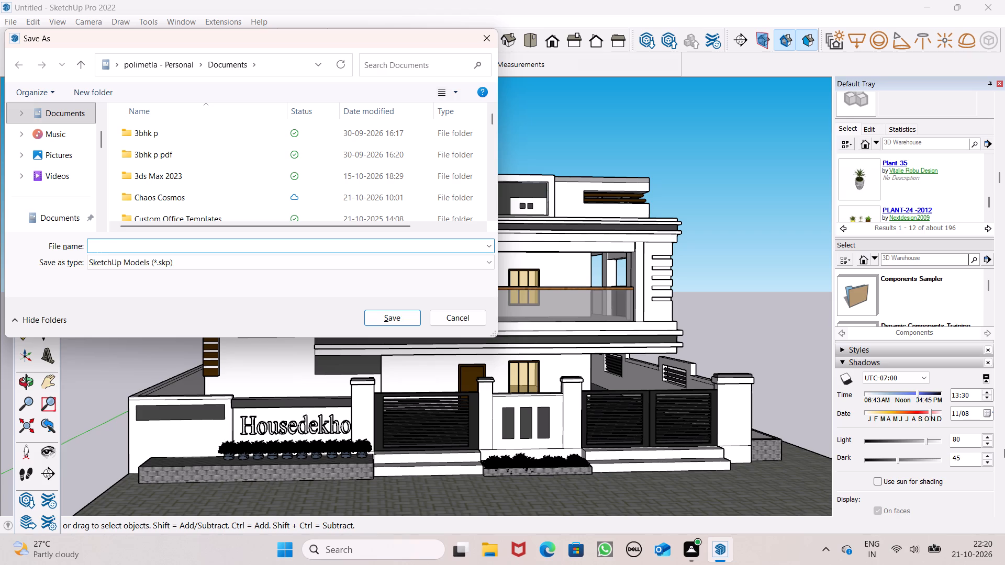
text(house)
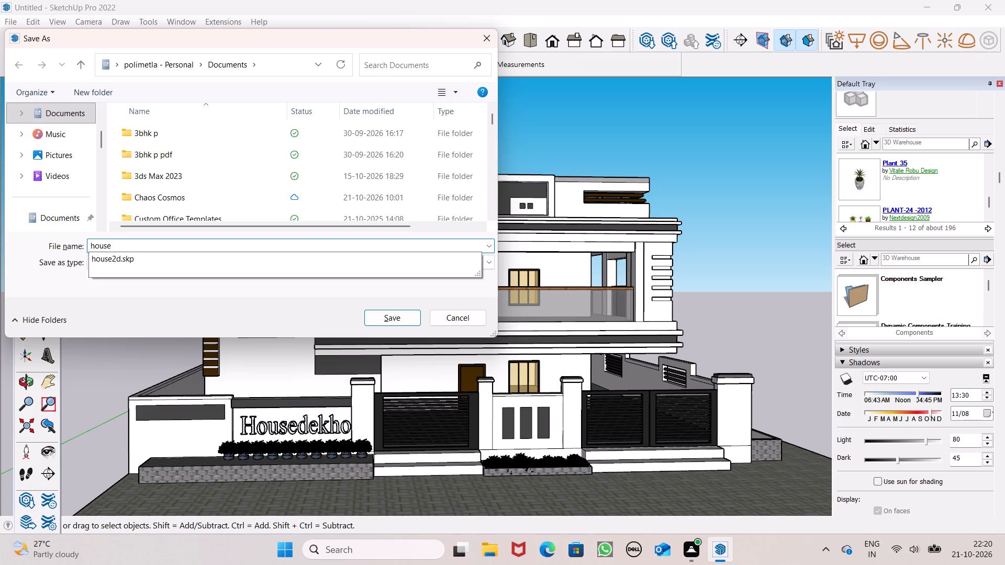
text(dek)
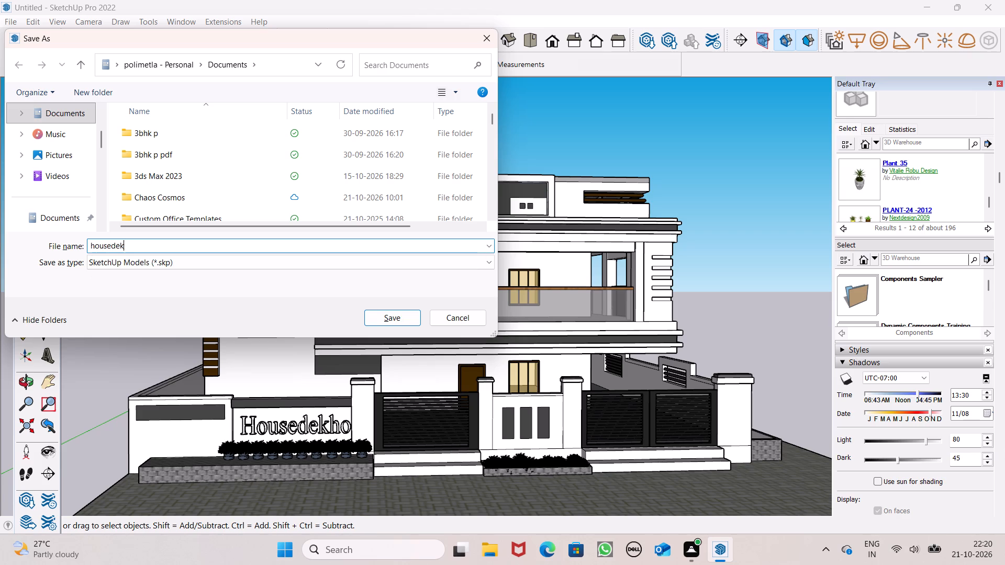
key(o)
key(BackSpace)
text(ho)
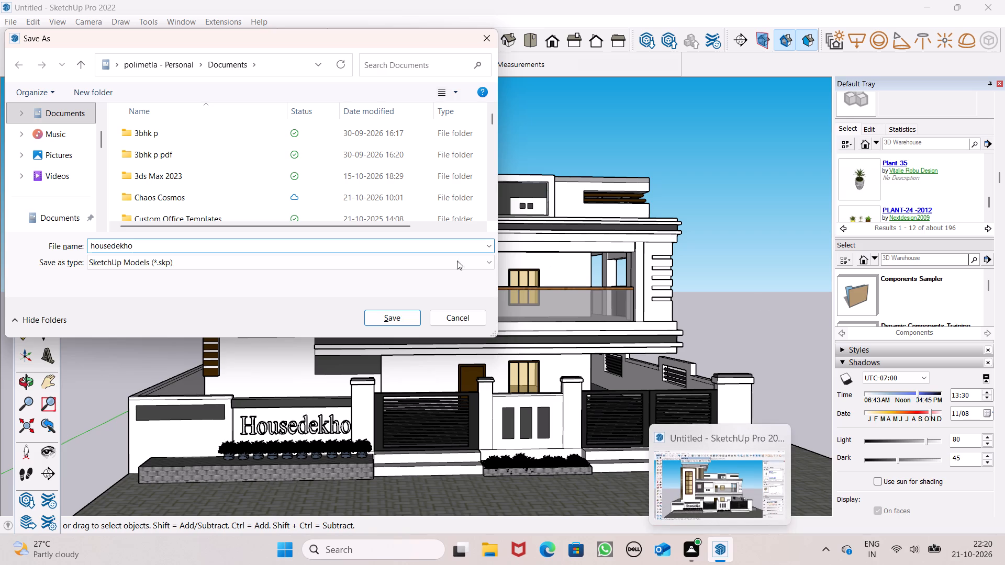
click(382, 312)
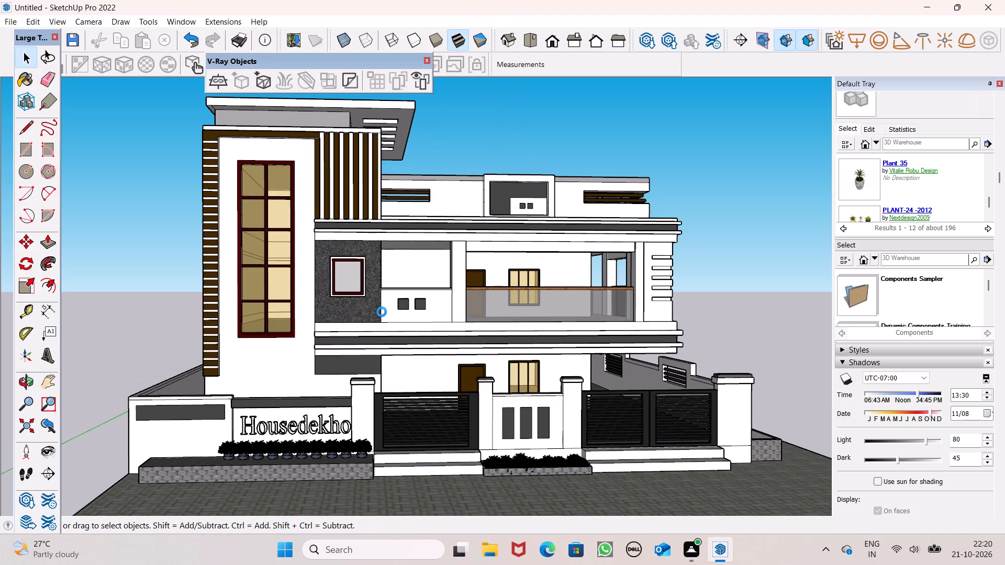
Export the current front view of the house as a 2D JPEG image named housedekho in the Documents folder.
click(16, 20)
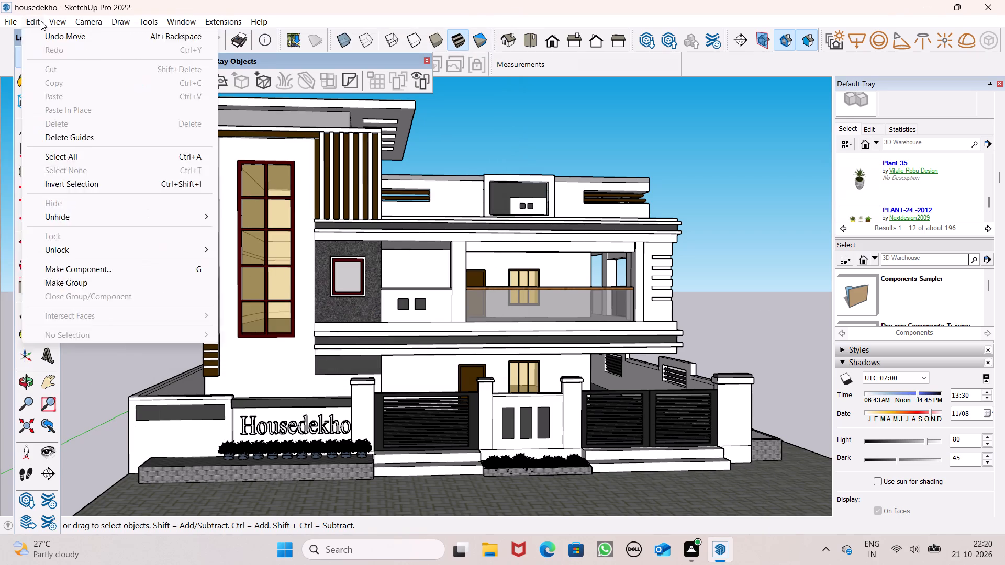
click(5, 18)
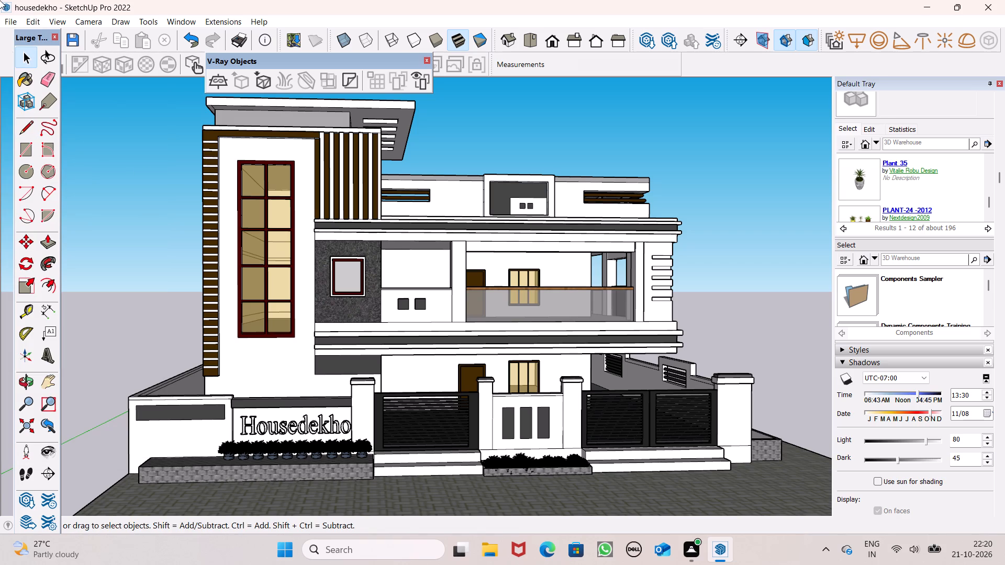
click(16, 22)
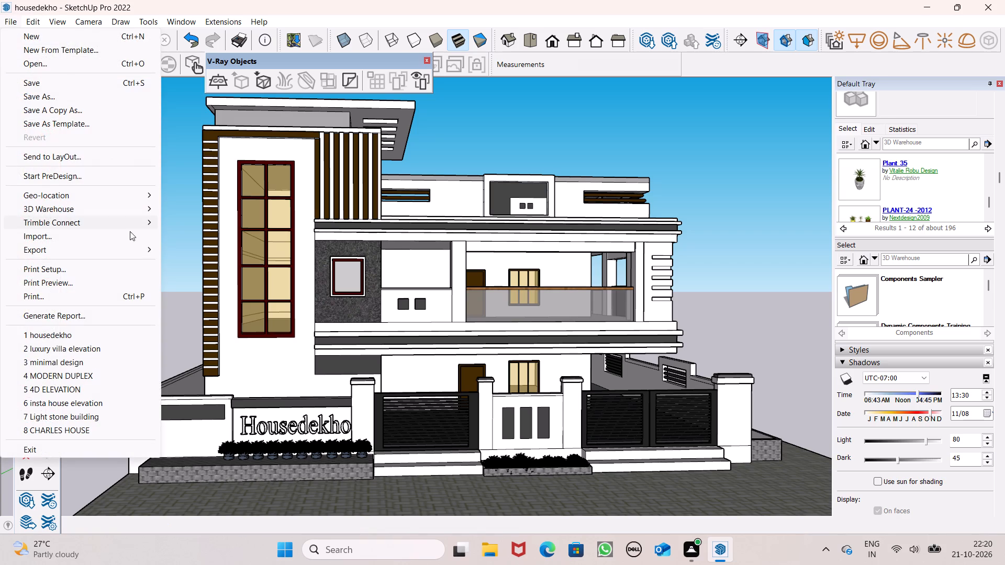
click(122, 246)
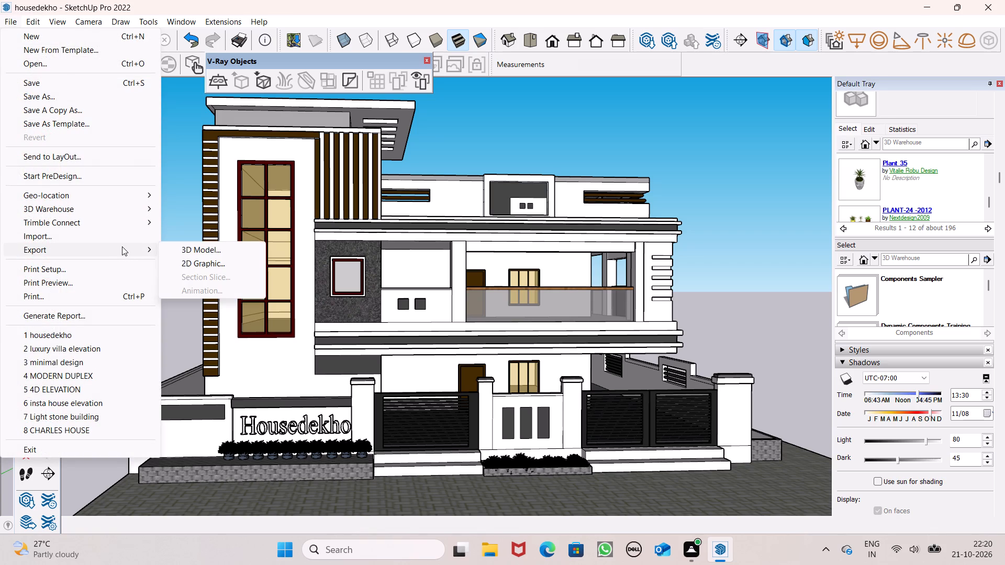
click(131, 255)
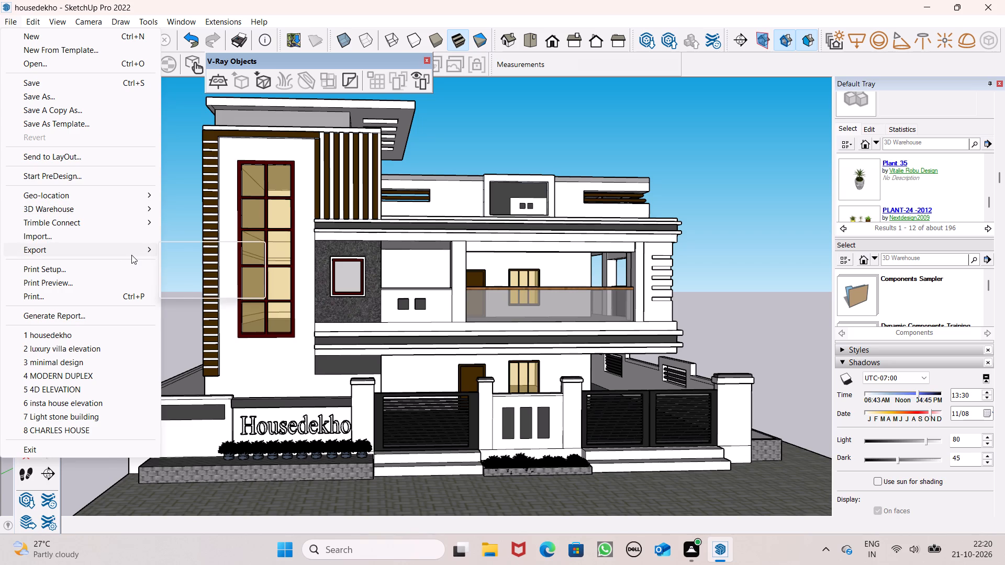
click(180, 263)
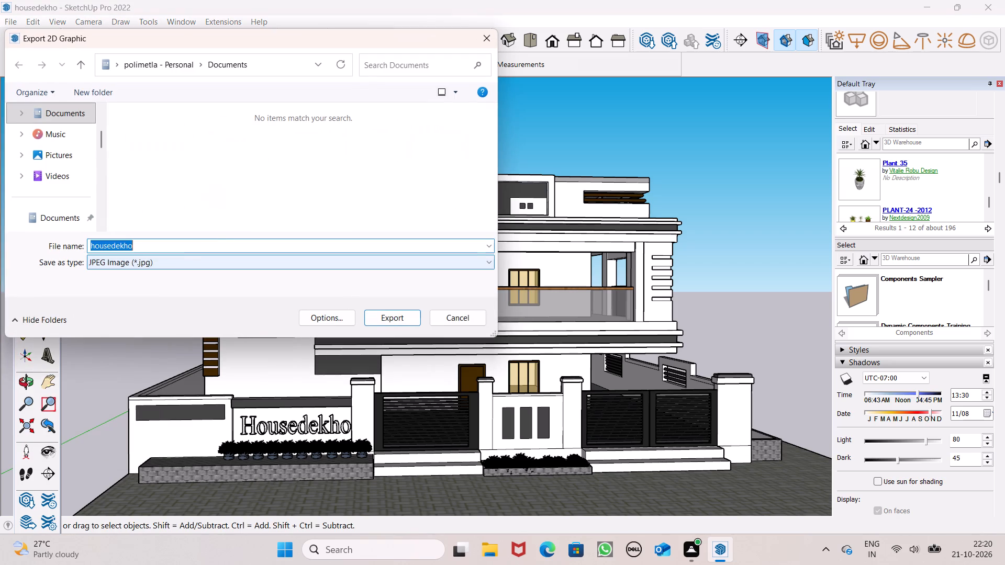
click(395, 321)
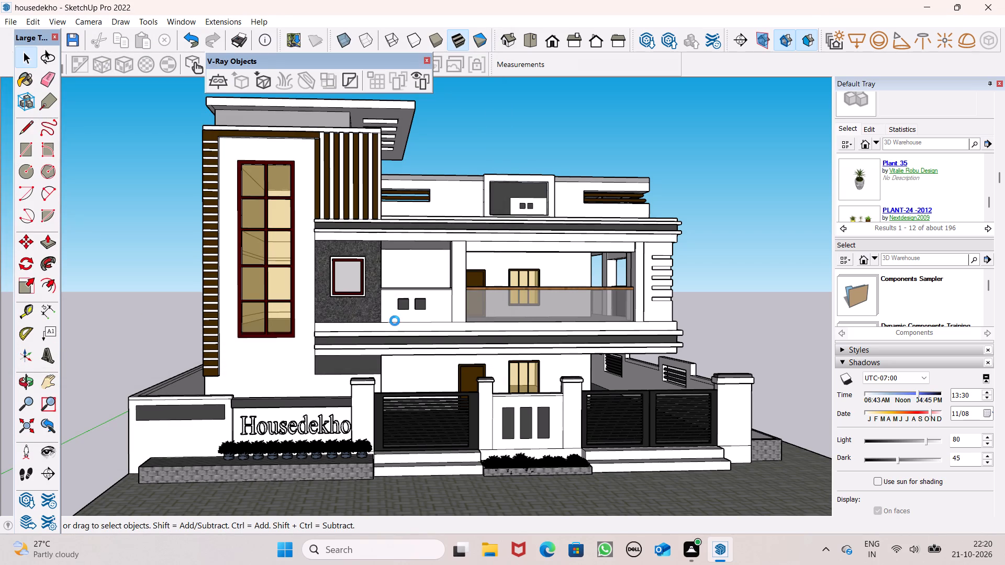